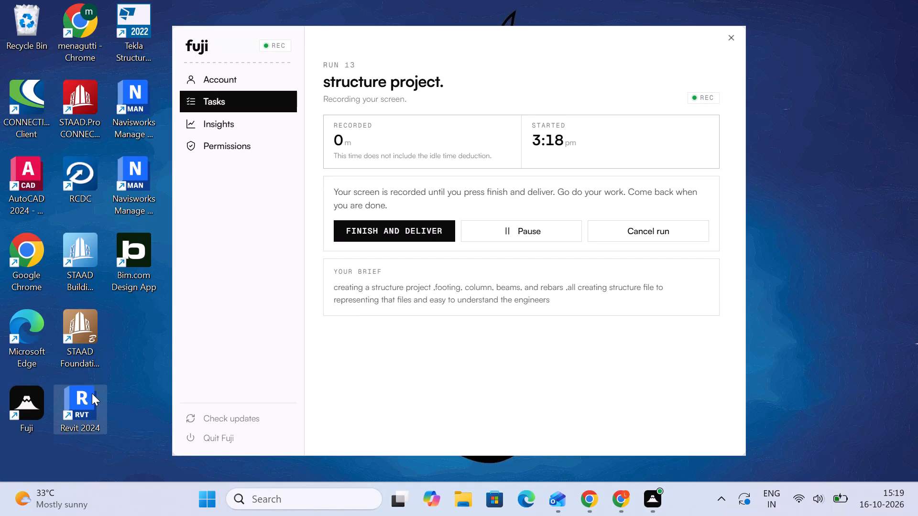
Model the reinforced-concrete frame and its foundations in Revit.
Launch Revit 2024 from the desktop.
double_click(92, 393)
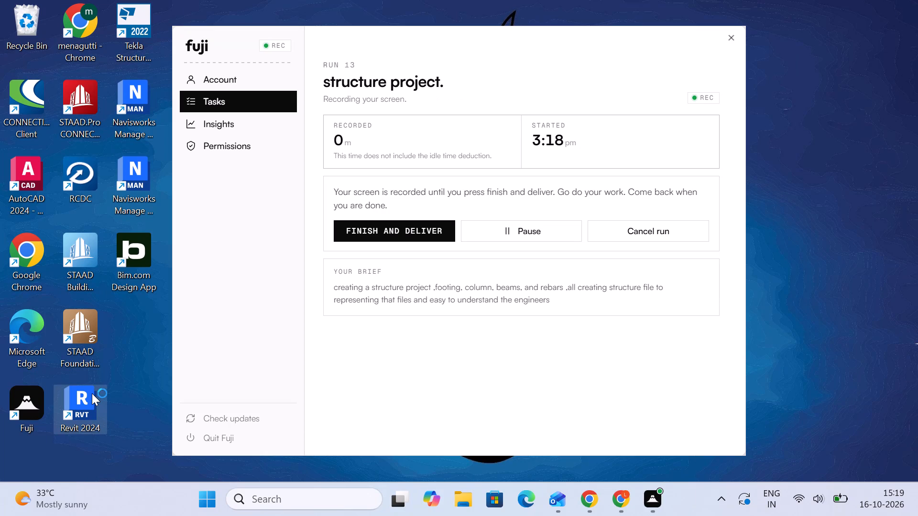
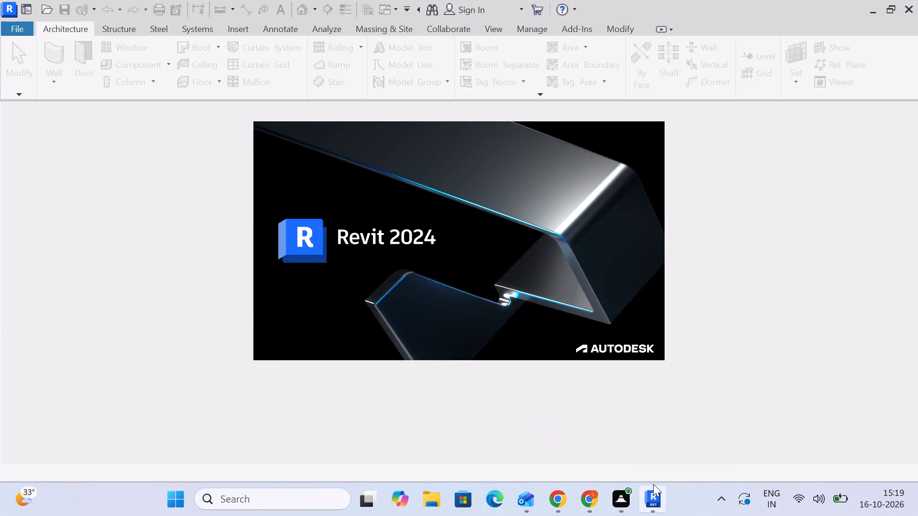
Open the A ARCH model from the recent files.
click(654, 492)
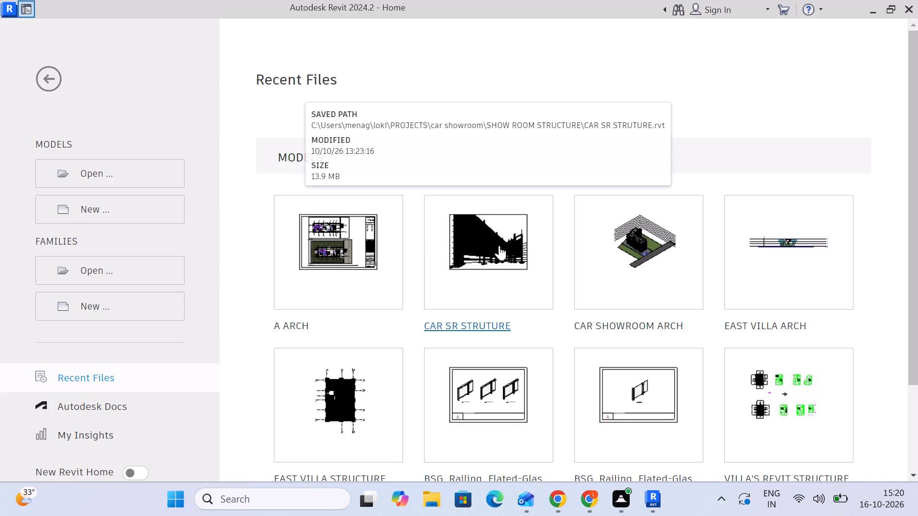
click(890, 373)
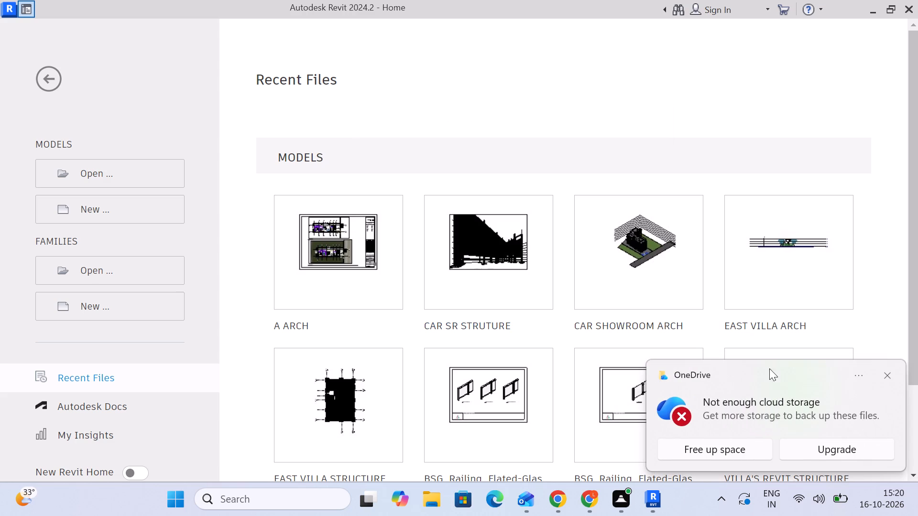
click(887, 372)
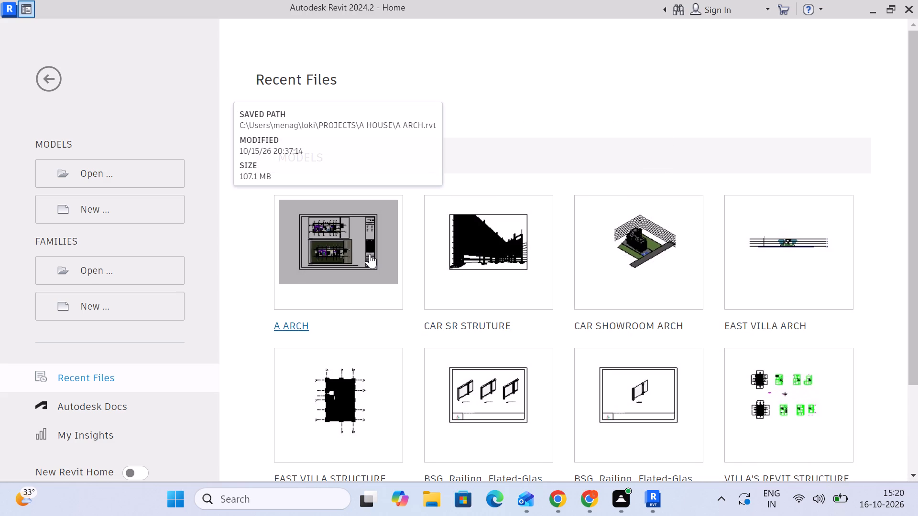
double_click(370, 254)
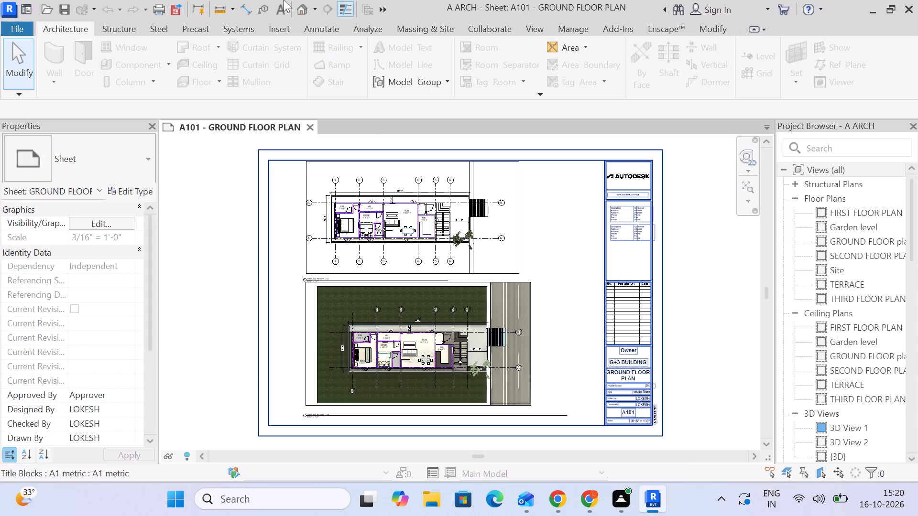
Open the default 3D view of A ARCH and close the A101 ground floor plan sheet.
click(295, 3)
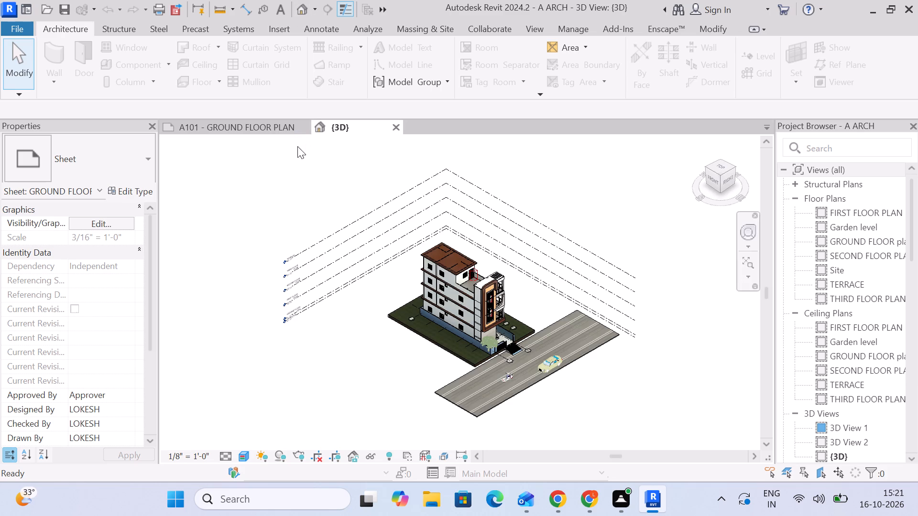
click(304, 129)
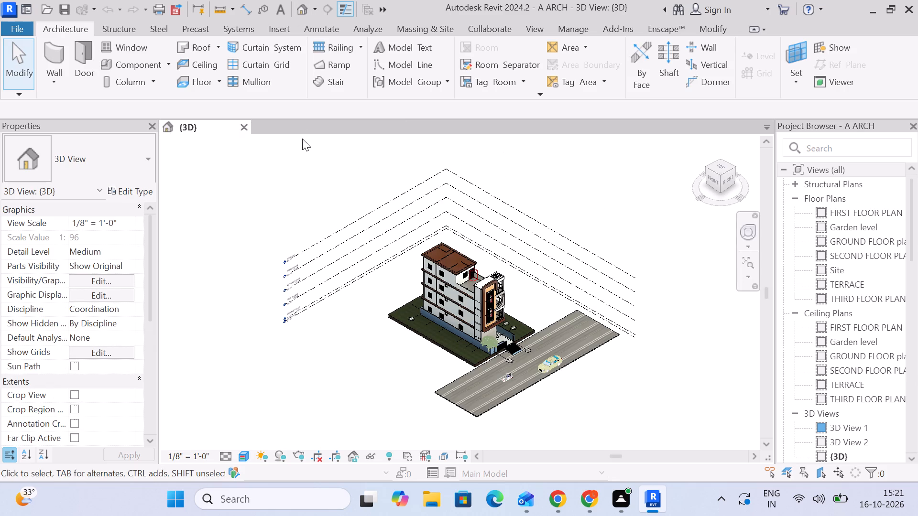
Save the A ARCH project.
key(ctrl+s)
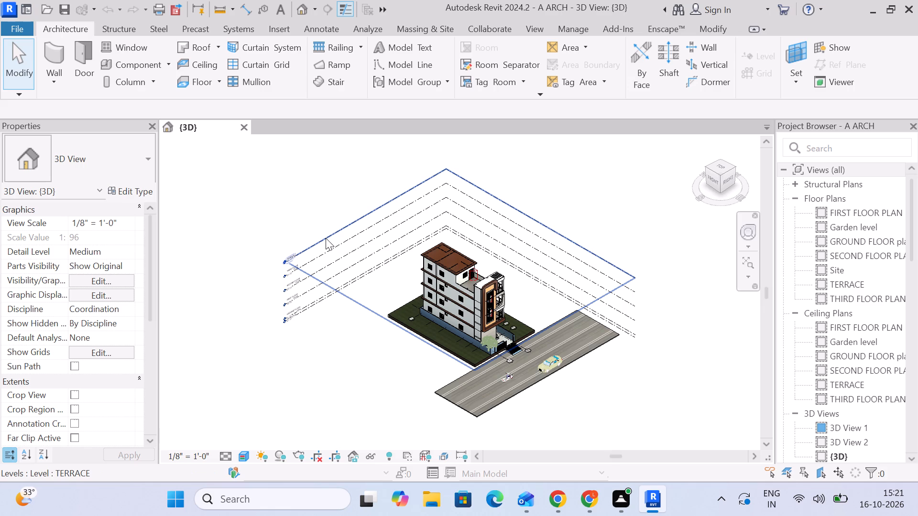
key(ctrl+s)
key(ctrl+s)
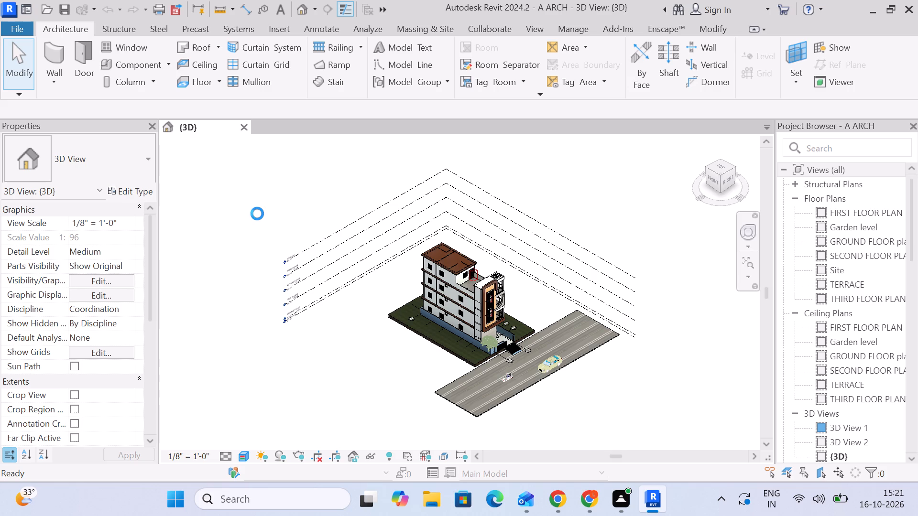
Create a new project from the Structural Analysis-DefaultMetric template.
click(27, 34)
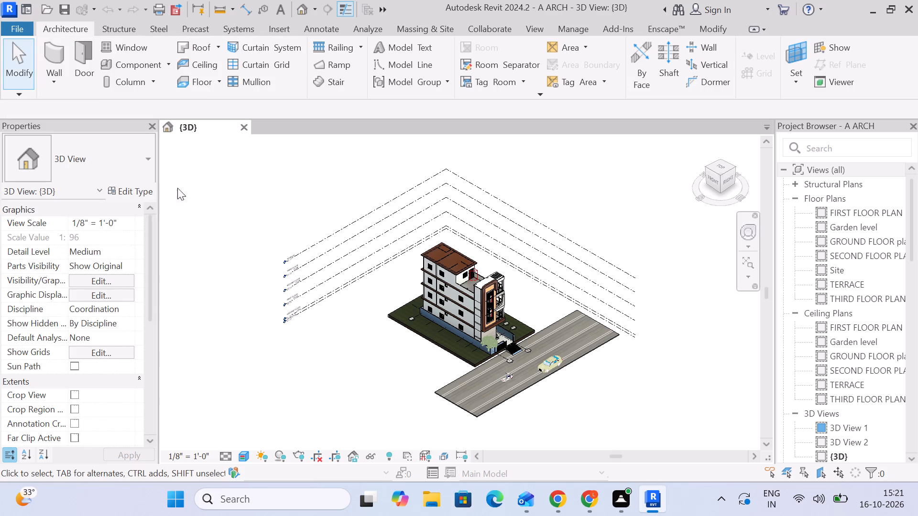
click(14, 26)
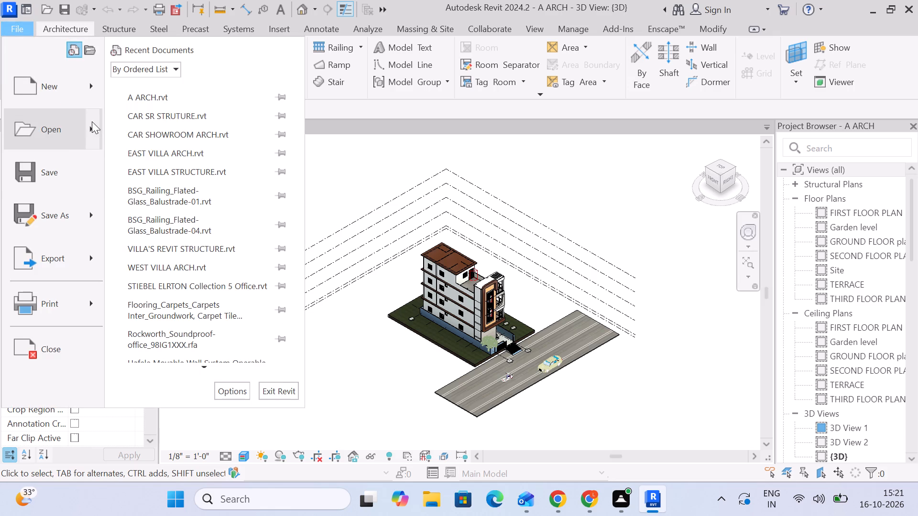
click(92, 88)
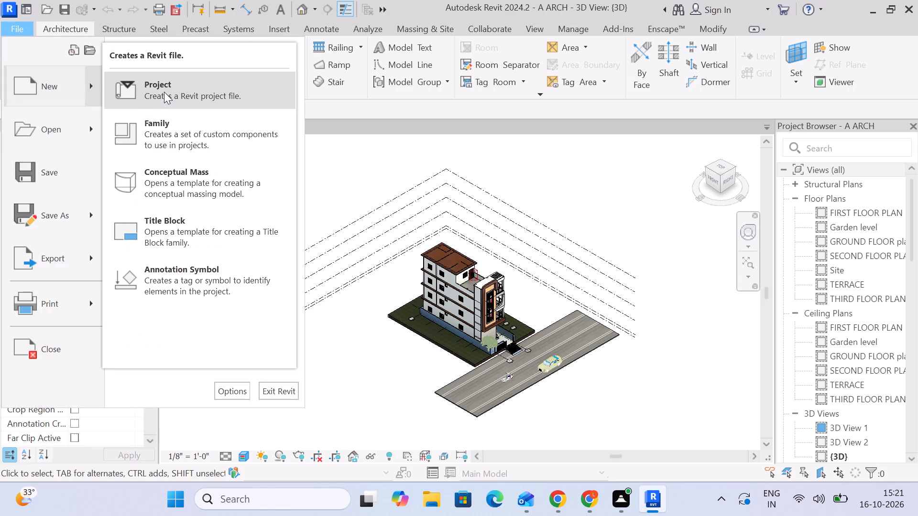
click(164, 92)
click(533, 222)
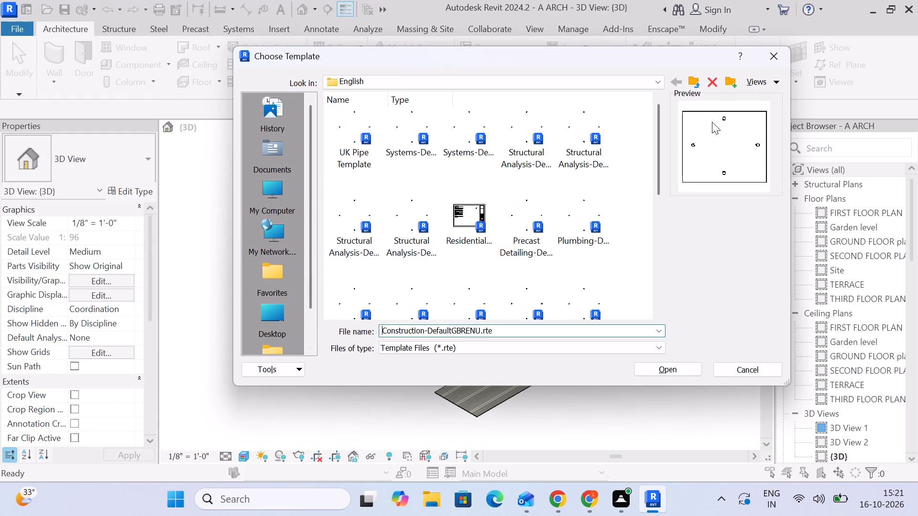
click(775, 87)
click(770, 121)
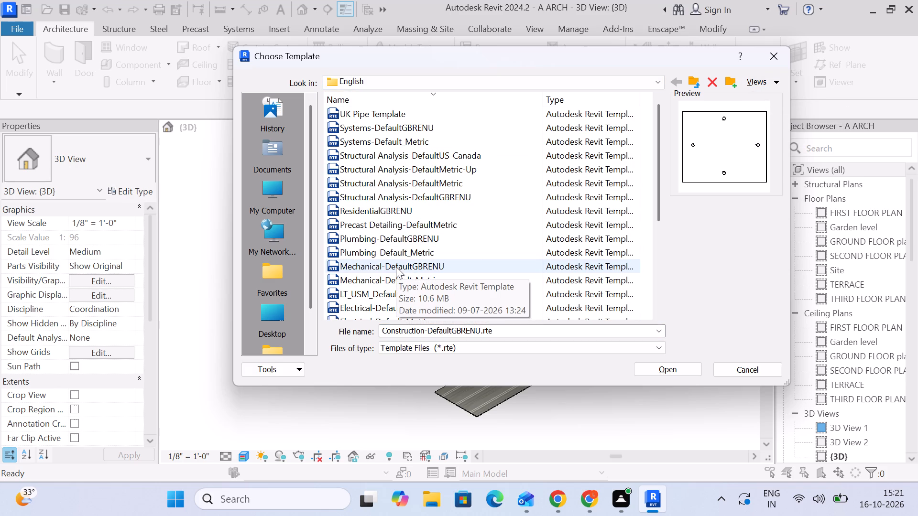
scroll(396, 267, down, 5)
scroll(398, 241, up, 6)
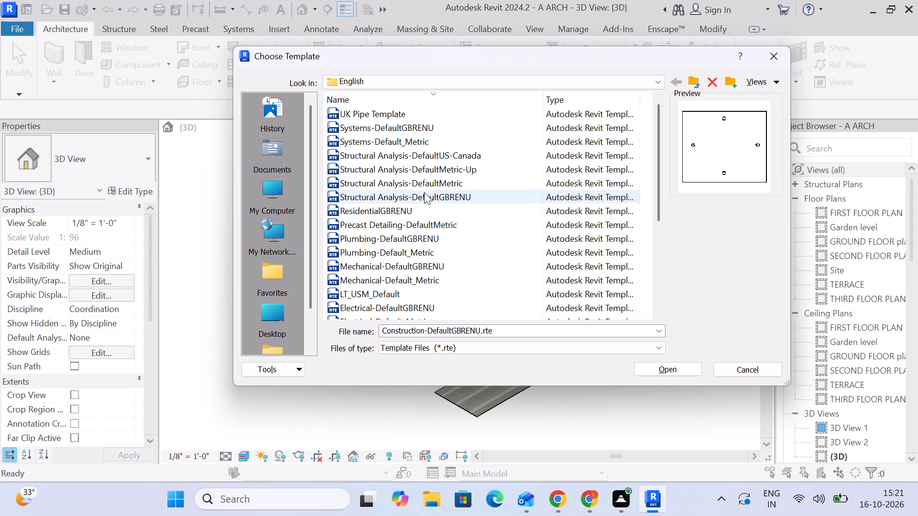
click(426, 180)
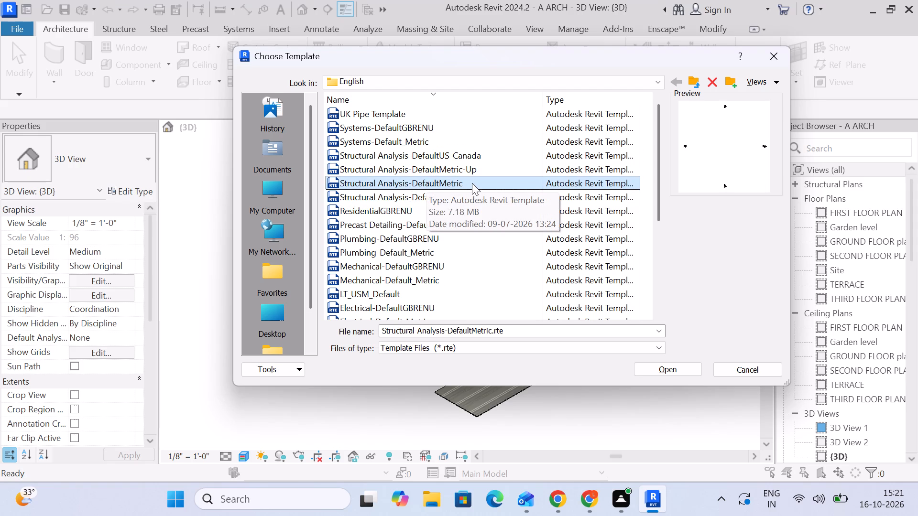
double_click(498, 183)
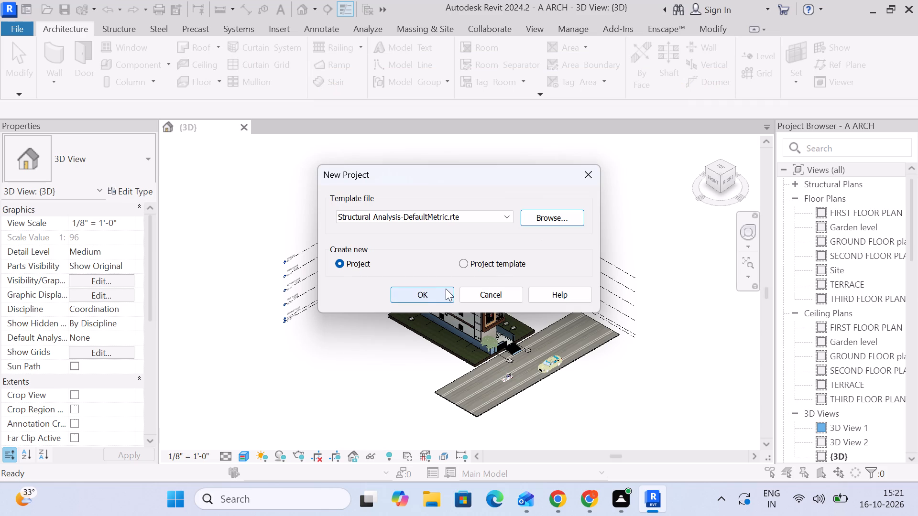
click(438, 294)
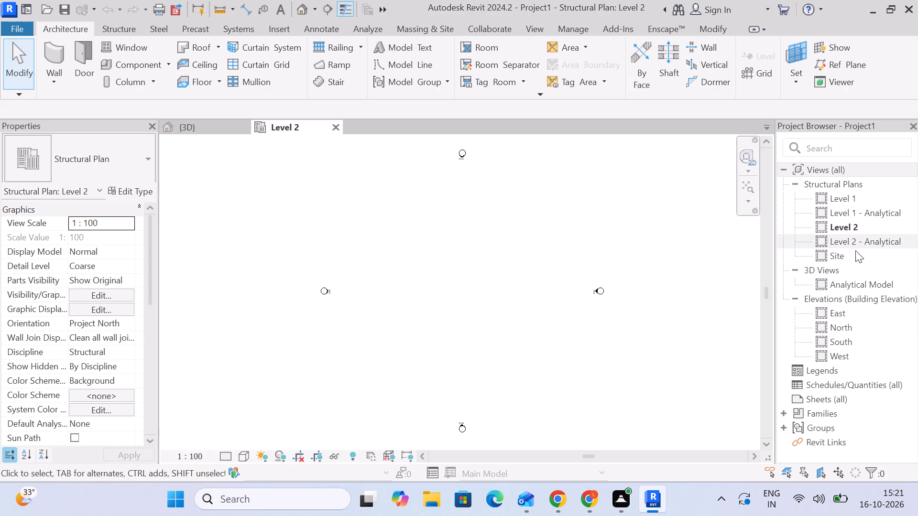
In the North elevation, set the elevation of Level 2 to 10'6".
double_click(847, 200)
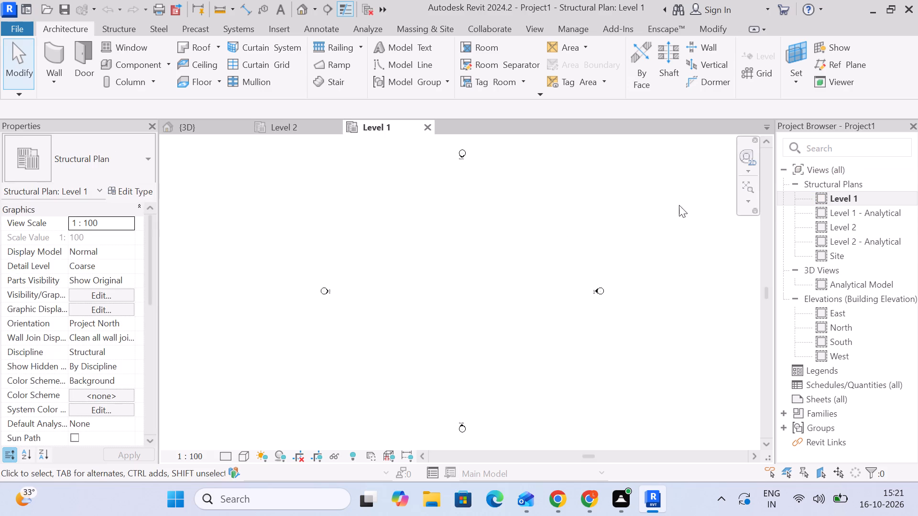
double_click(864, 330)
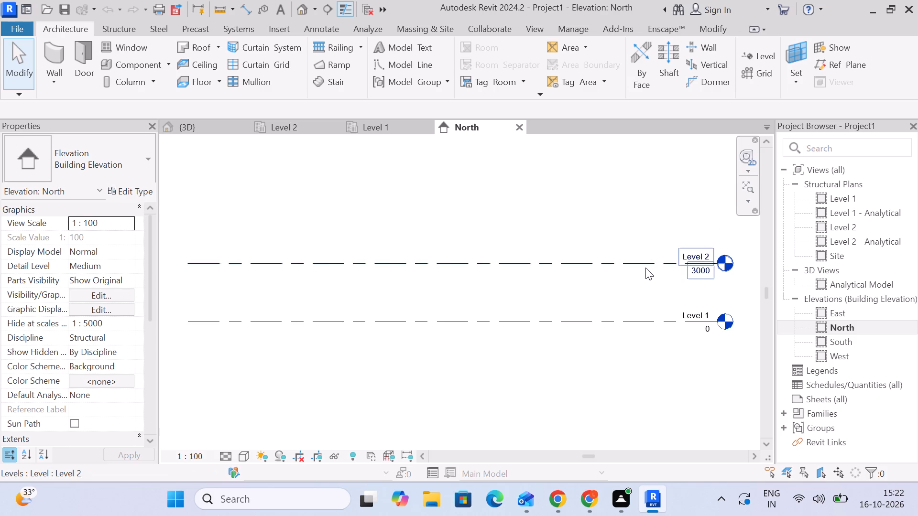
scroll(645, 268, down, 3)
scroll(672, 280, up, 5)
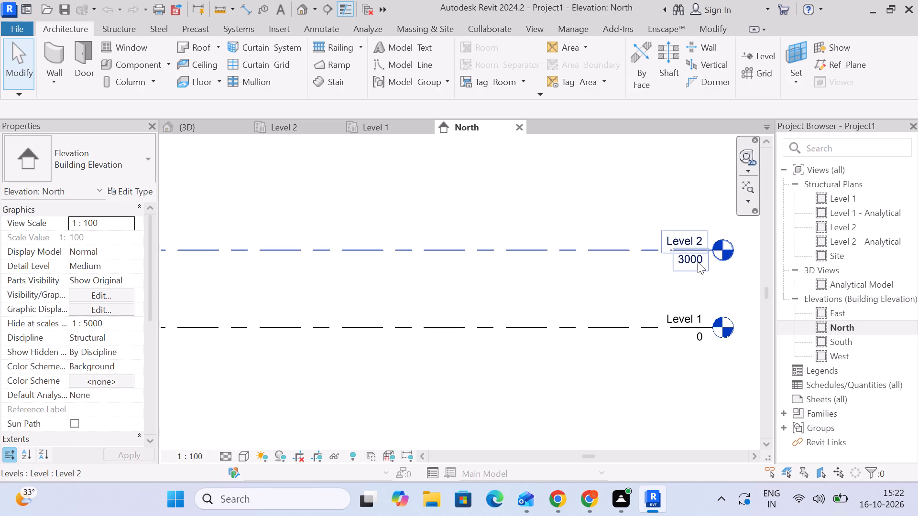
click(698, 262)
click(698, 262)
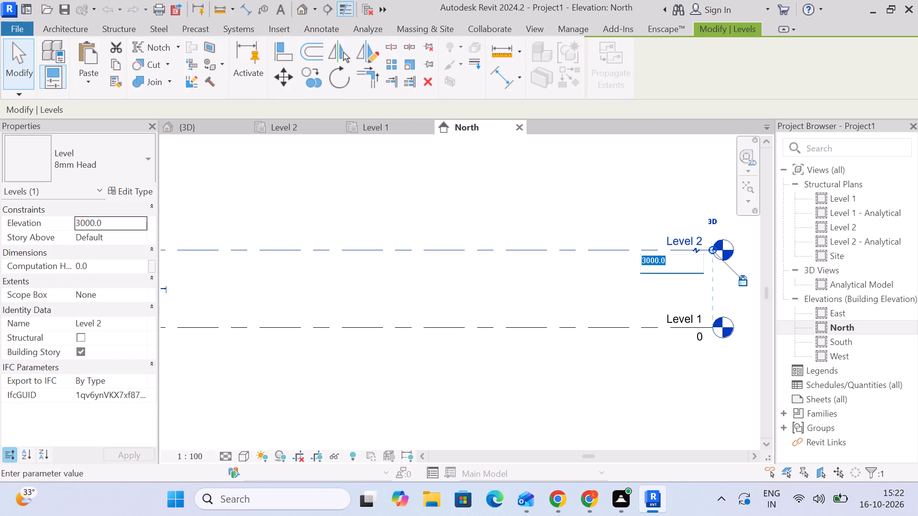
text(10')
key(6)
key(shift+quotedbl)
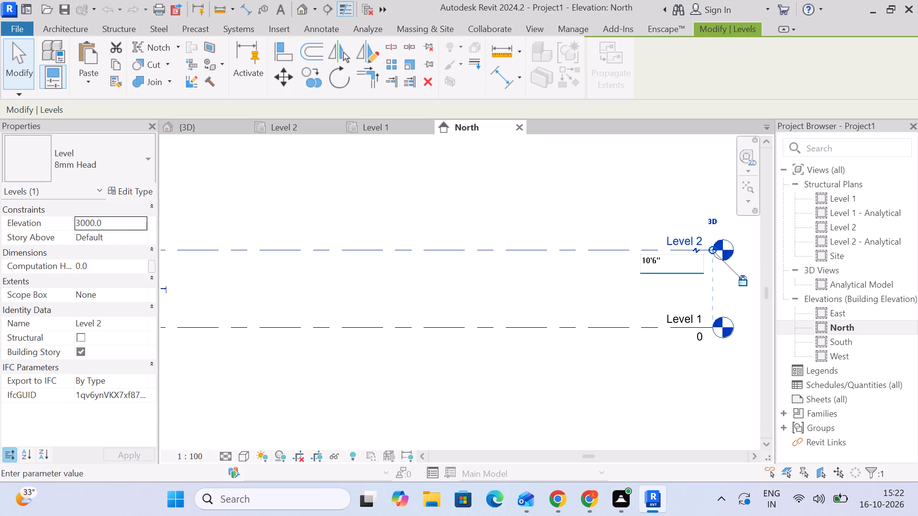
key(Return)
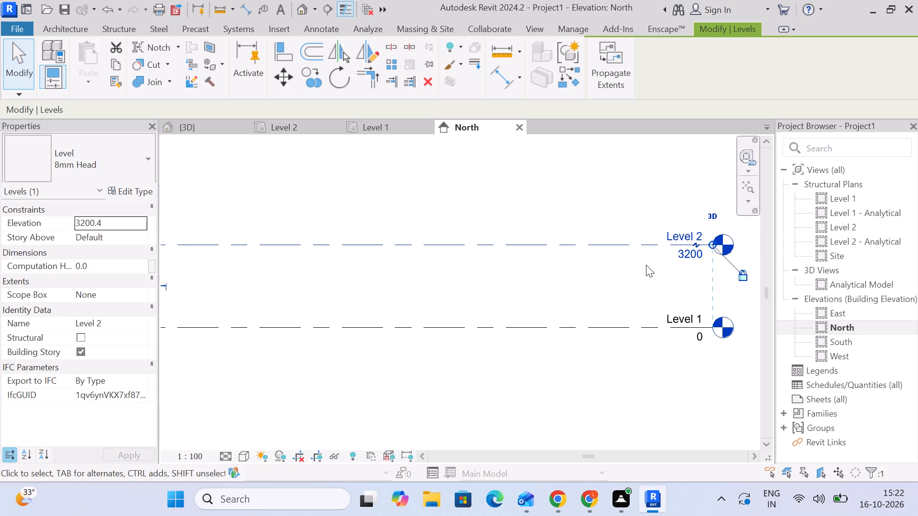
scroll(637, 262, down, 1)
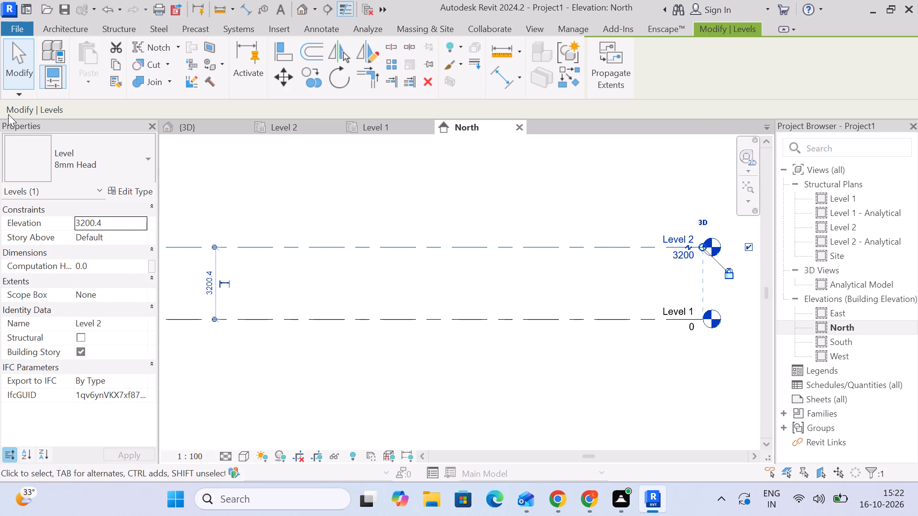
click(20, 56)
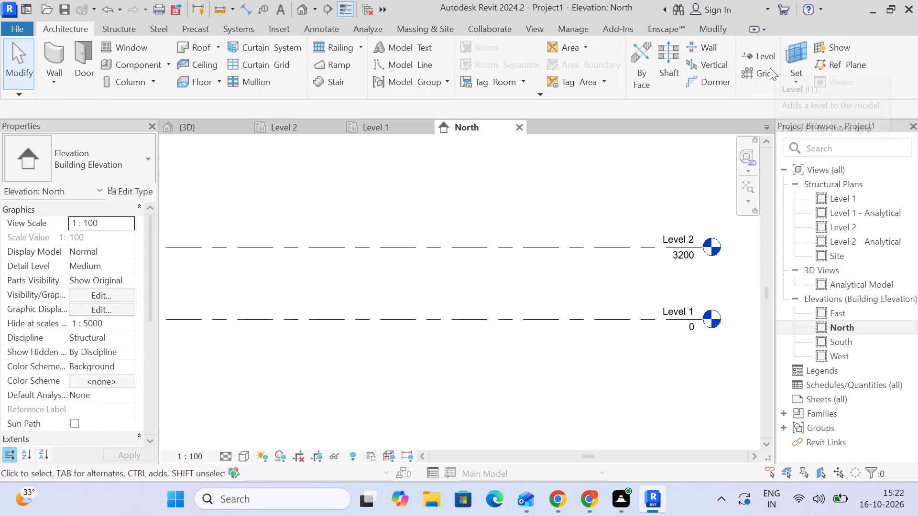
Add two levels above Level 2 with the Pick Lines option, each offset 10'6" from the level below.
click(770, 56)
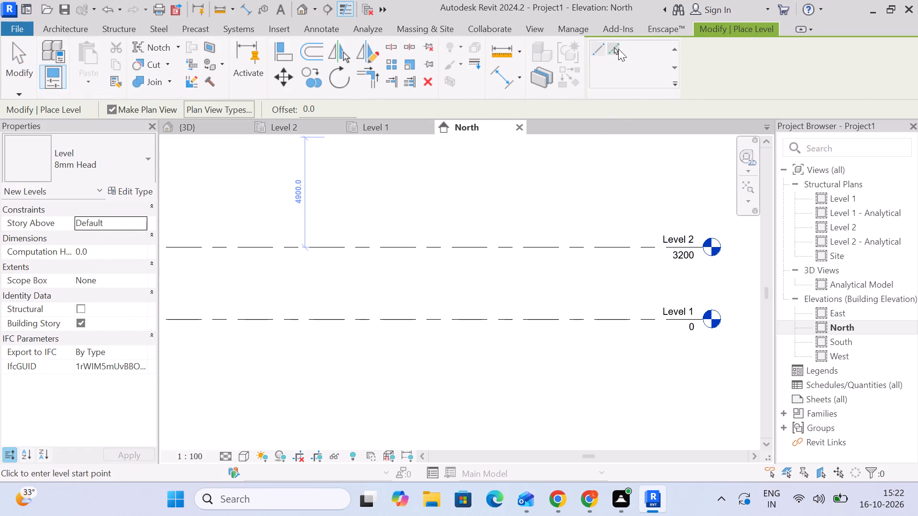
drag(618, 49, 618, 54)
drag(336, 106, 262, 101)
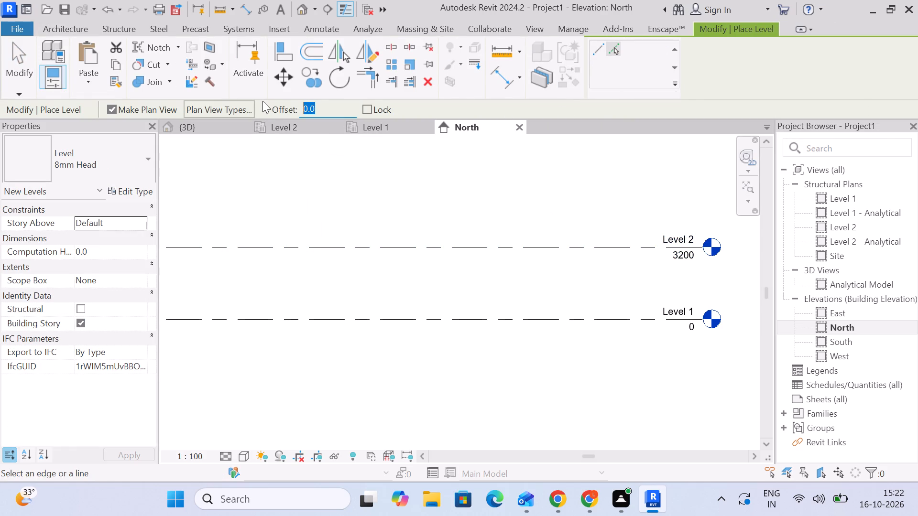
text(10'6)
key(shift+quotedbl)
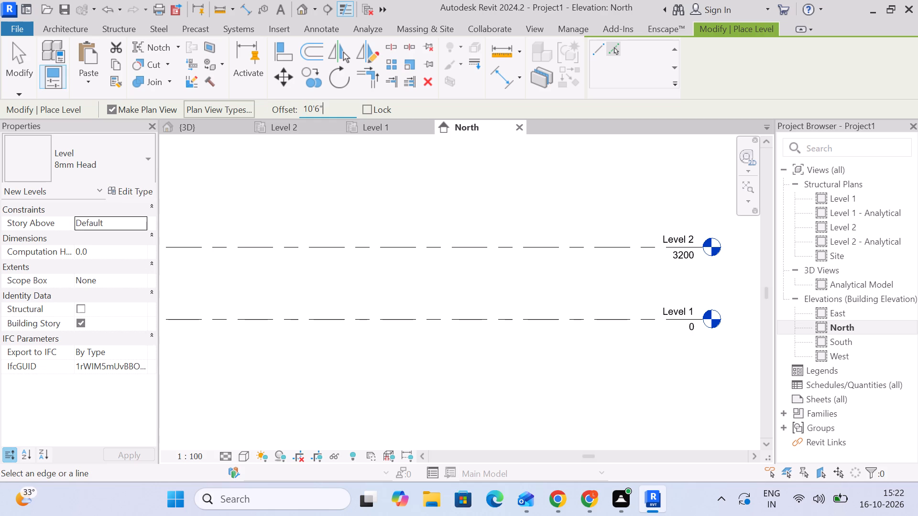
key(Return)
click(360, 246)
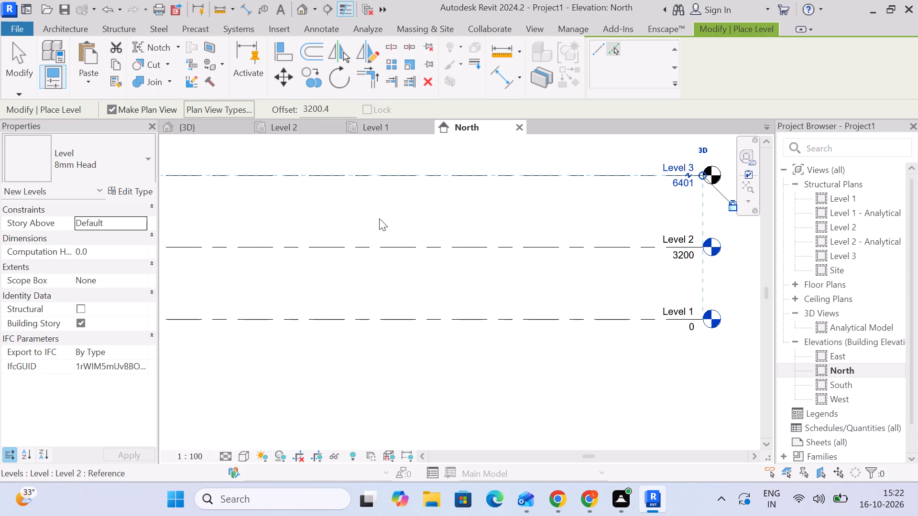
middle_drag(381, 216, 385, 301)
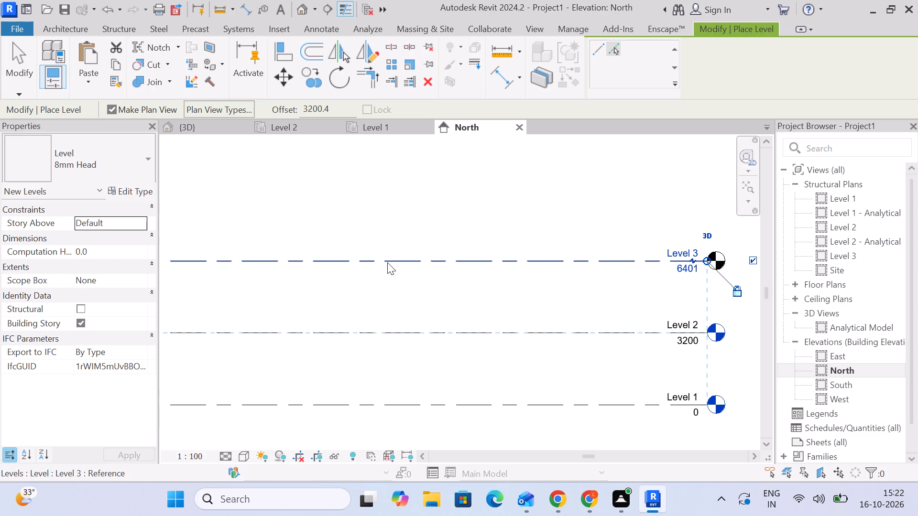
click(387, 260)
scroll(394, 271, down, 4)
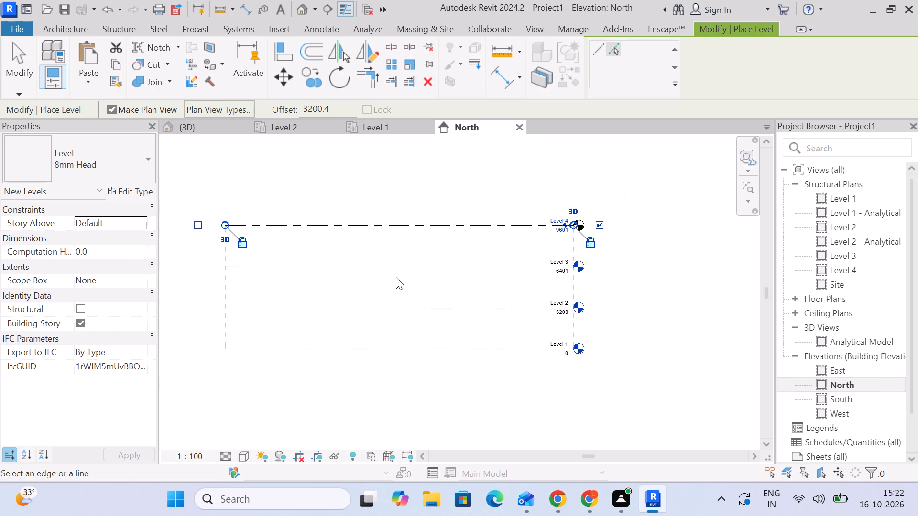
middle_drag(396, 277, 387, 226)
scroll(398, 279, up, 2)
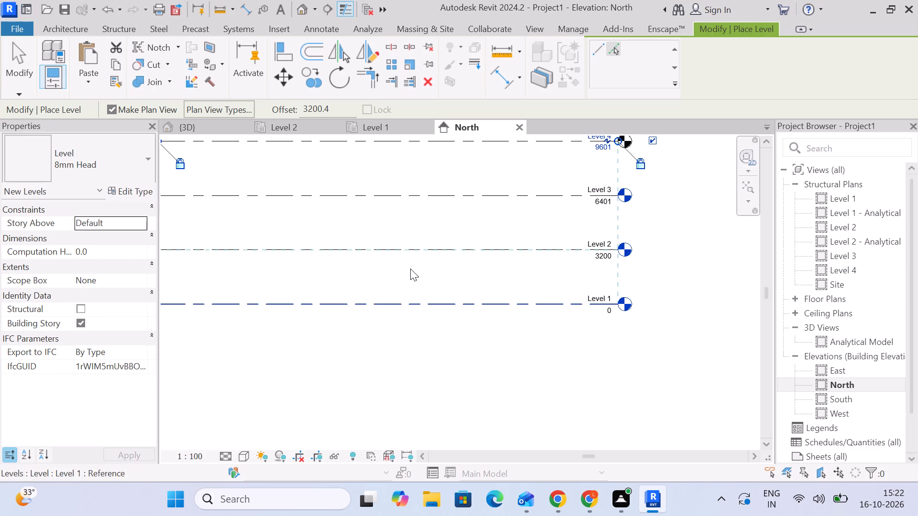
scroll(410, 269, up, 1)
middle_drag(410, 269, 411, 316)
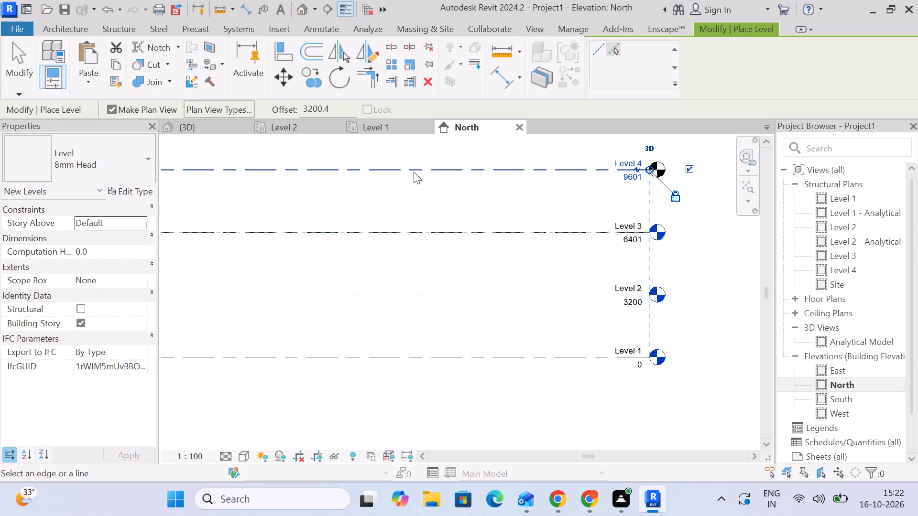
Add one more level offset 3200.4 mm above Level 4 by picking its line.
middle_drag(414, 172, 427, 237)
click(429, 232)
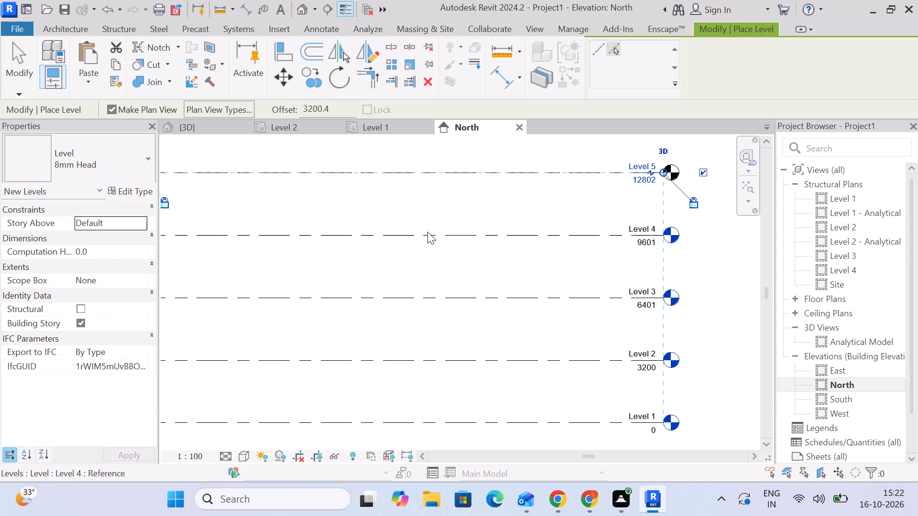
Add a level offset 5' below Level 1 by picking its line, and finish placing levels.
scroll(445, 258, down, 3)
middle_drag(446, 260, 446, 250)
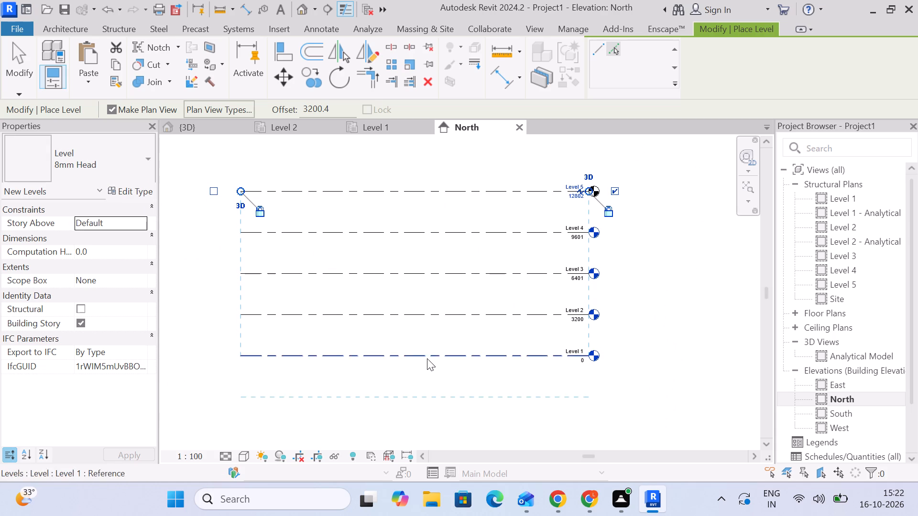
scroll(428, 363, up, 2)
middle_drag(429, 363, 496, 222)
scroll(429, 363, up, 1)
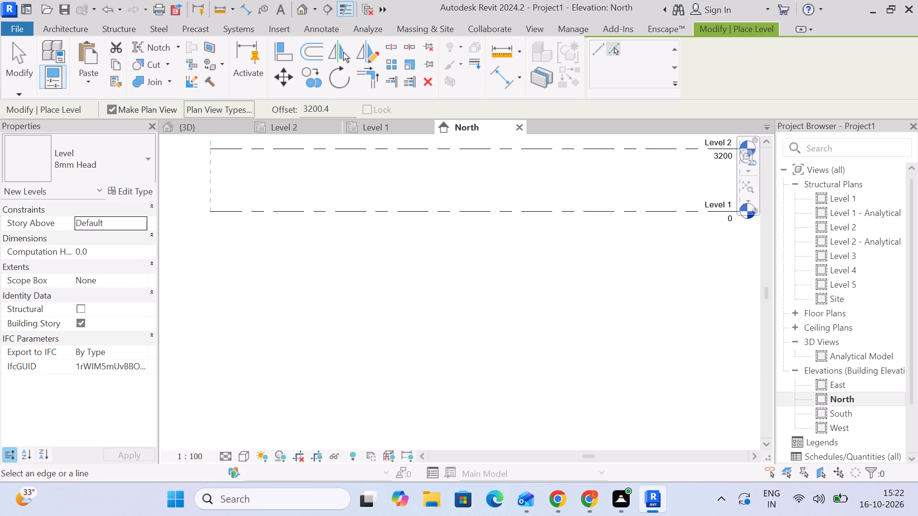
drag(338, 107, 153, 98)
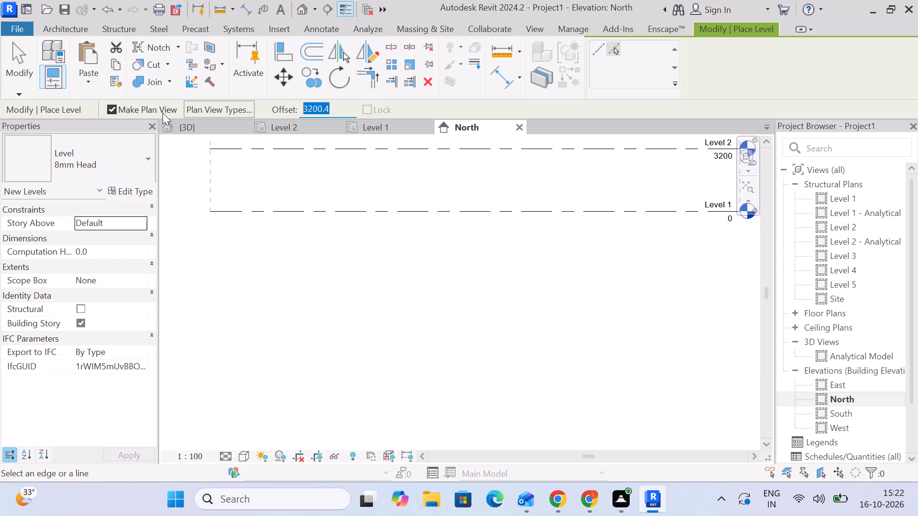
key(5)
key(apostrophe)
key(Return)
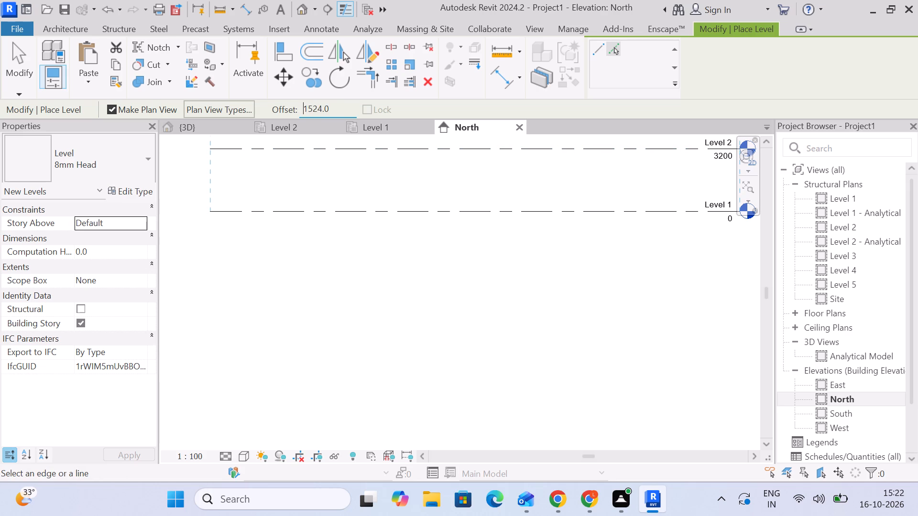
click(437, 212)
middle_drag(574, 283, 380, 298)
scroll(357, 246, down, 2)
middle_drag(353, 255, 500, 262)
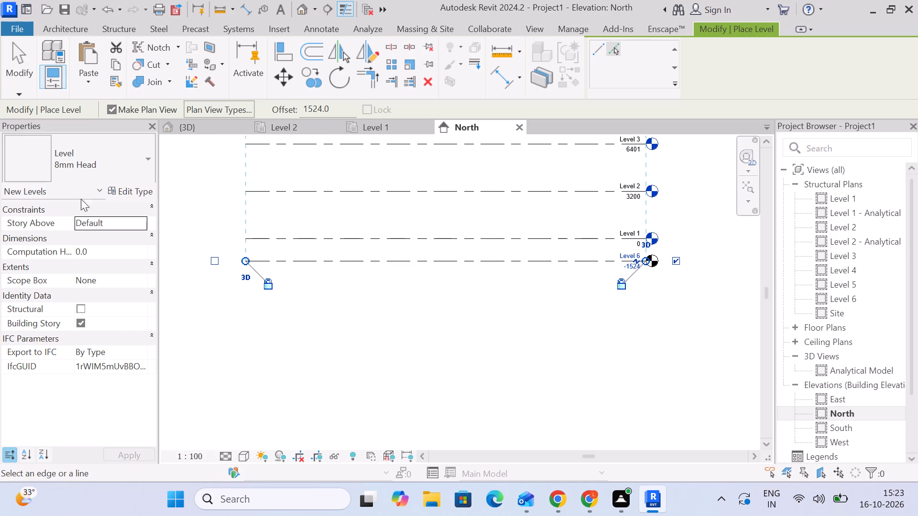
click(18, 56)
Add an elbow to the head of the level below Level 1, offsetting its label from the level line.
scroll(481, 263, down, 3)
middle_drag(523, 278, 476, 278)
scroll(501, 270, up, 4)
click(527, 258)
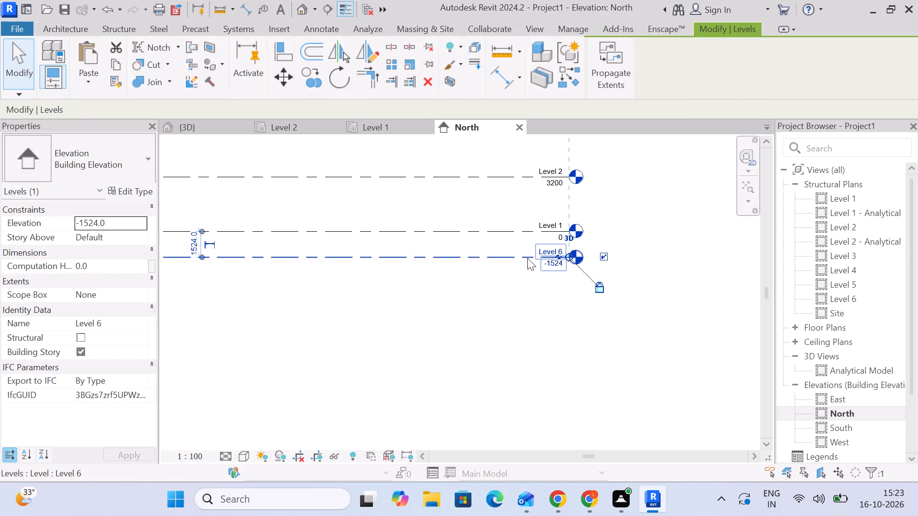
click(560, 257)
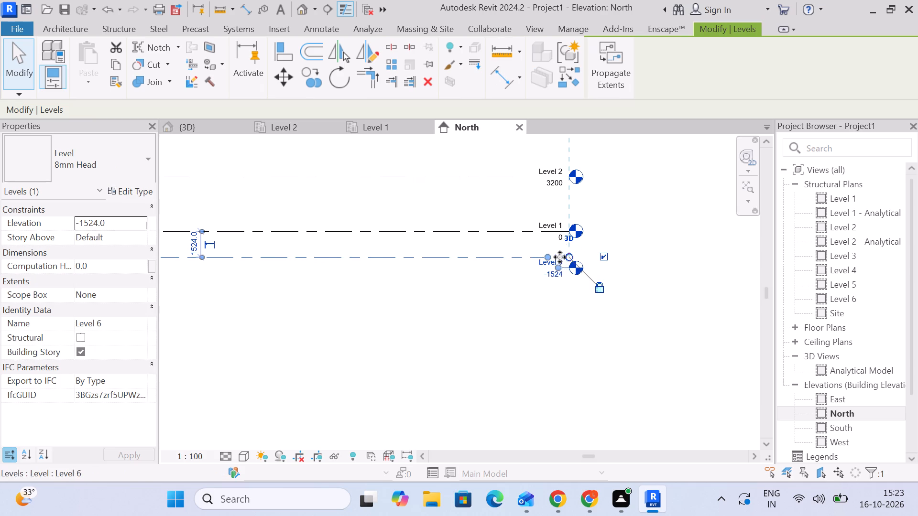
click(481, 312)
Rename Level 6 as Footing Level, including its corresponding views.
scroll(479, 309, down, 3)
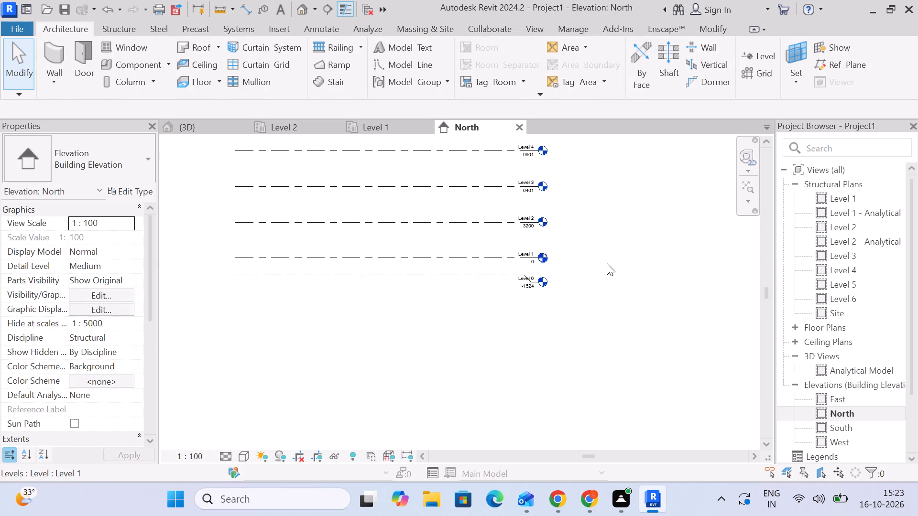
scroll(537, 287, up, 8)
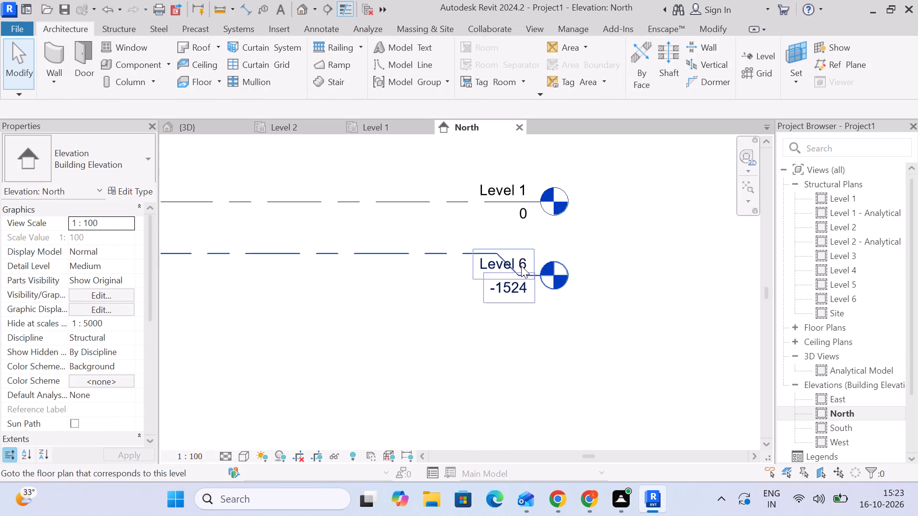
click(507, 269)
click(506, 265)
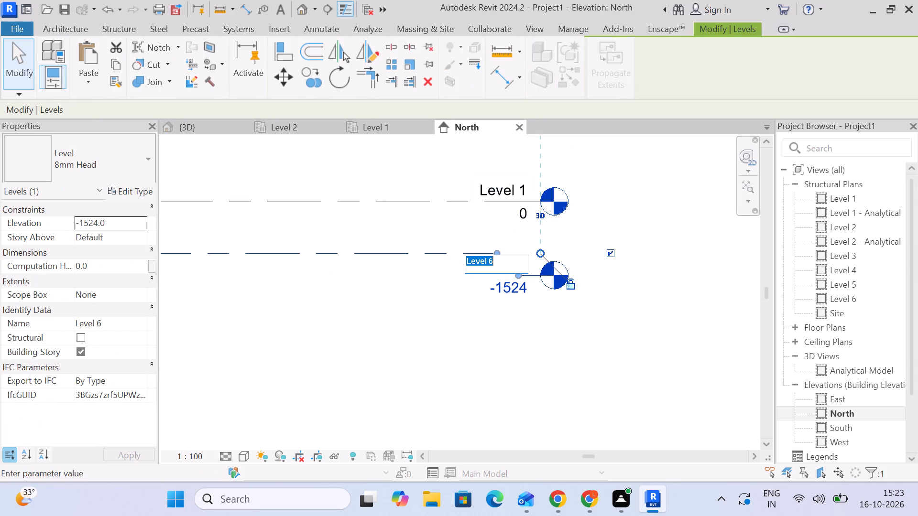
key(f)
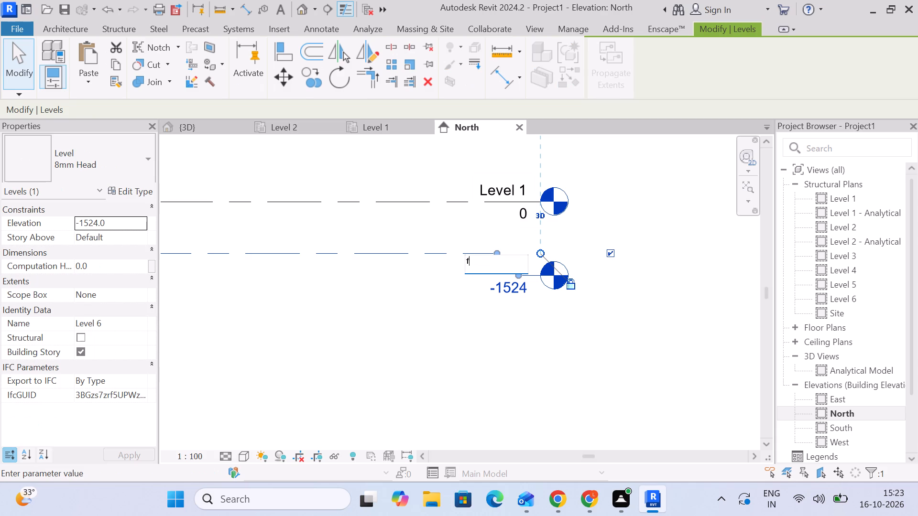
key(BackSpace)
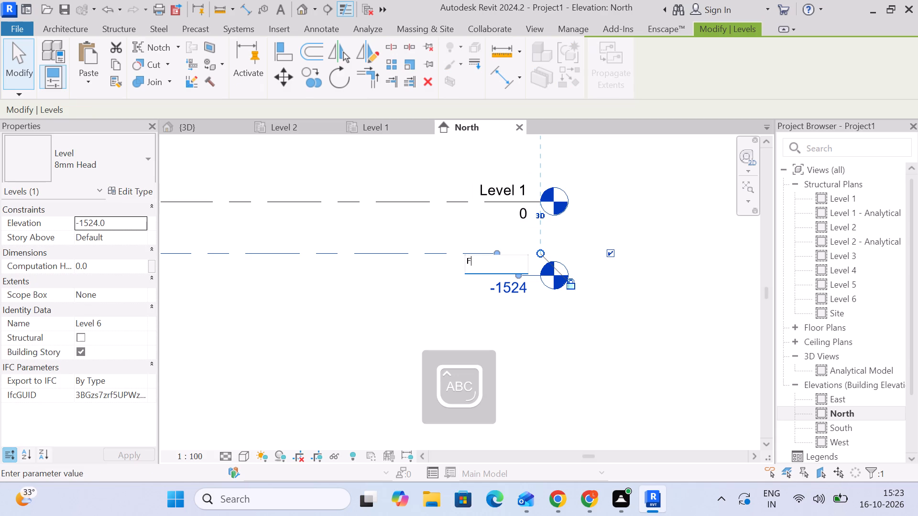
text(ooting)
key(space)
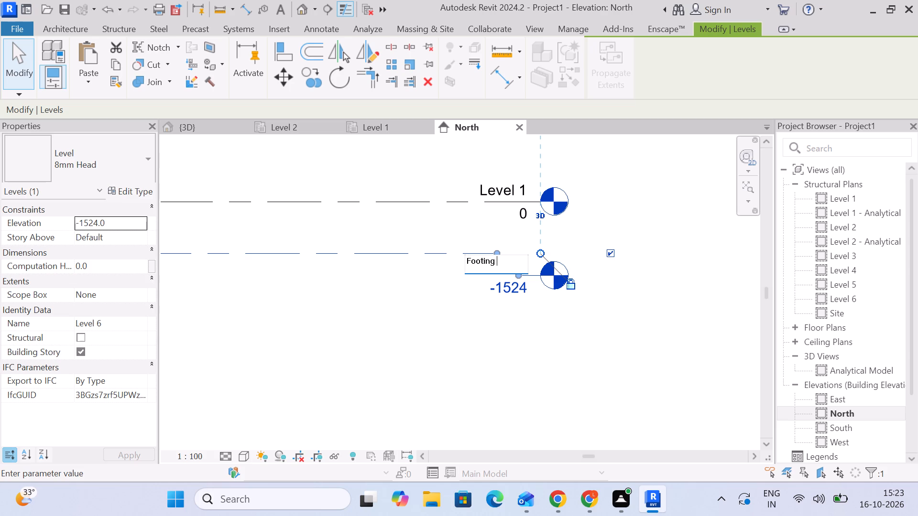
text(evel)
key(Return)
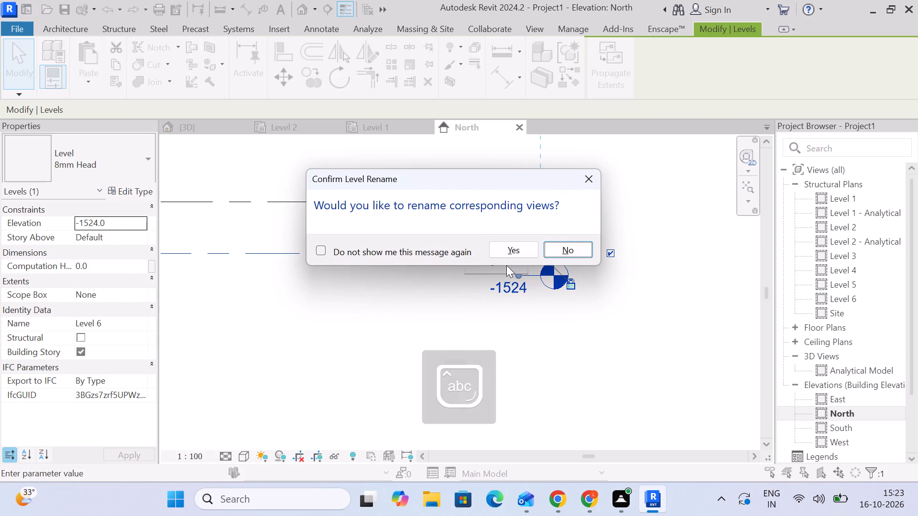
click(524, 257)
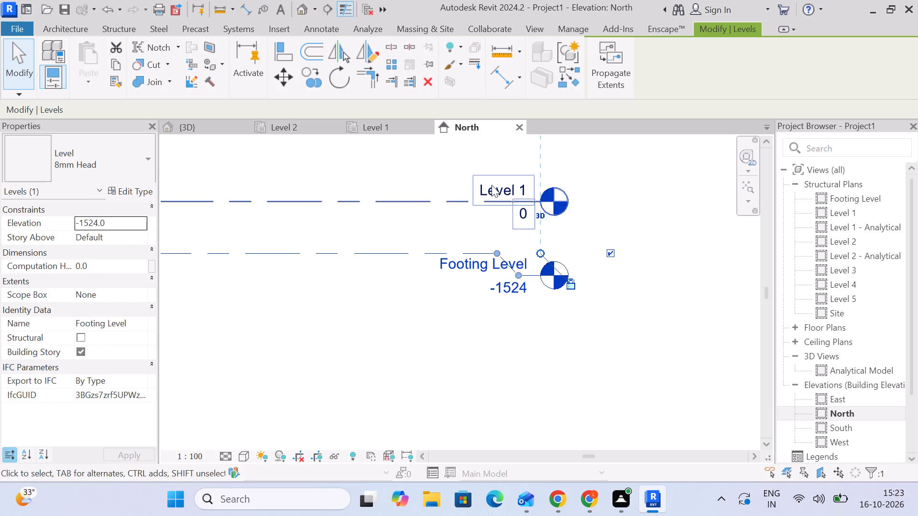
Rename Level 1 as Ground Floor, including its corresponding views.
click(492, 185)
click(492, 185)
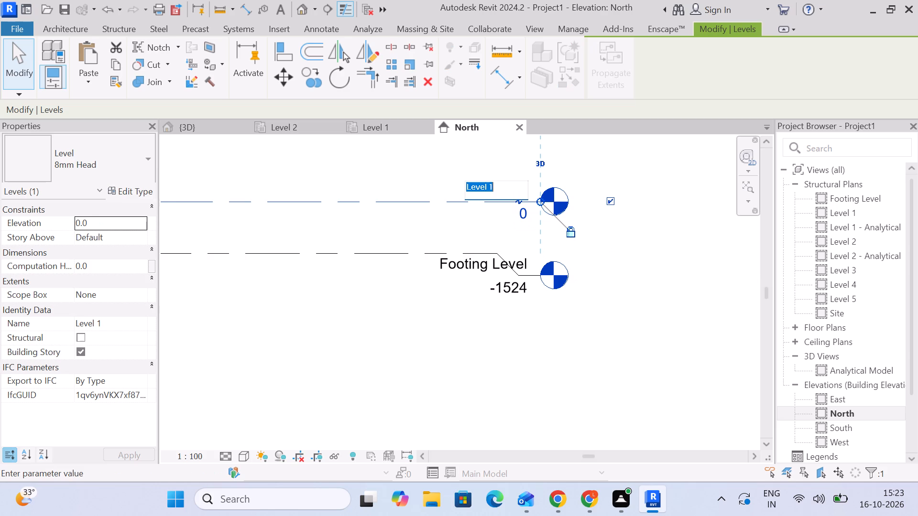
middle_drag(497, 217, 499, 283)
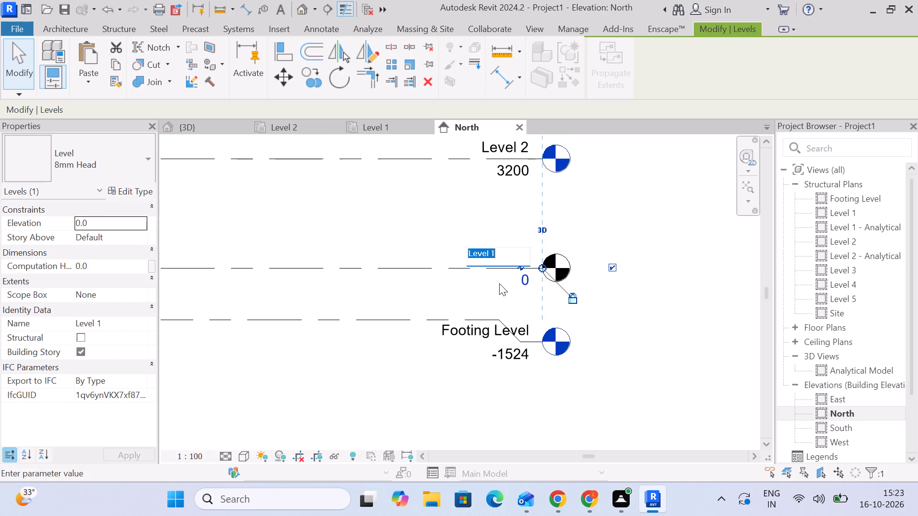
text(gr)
key(BackSpace)
key(BackSpace)
key(BackSpace)
key(BackSpace)
key(BackSpace)
key(BackSpace)
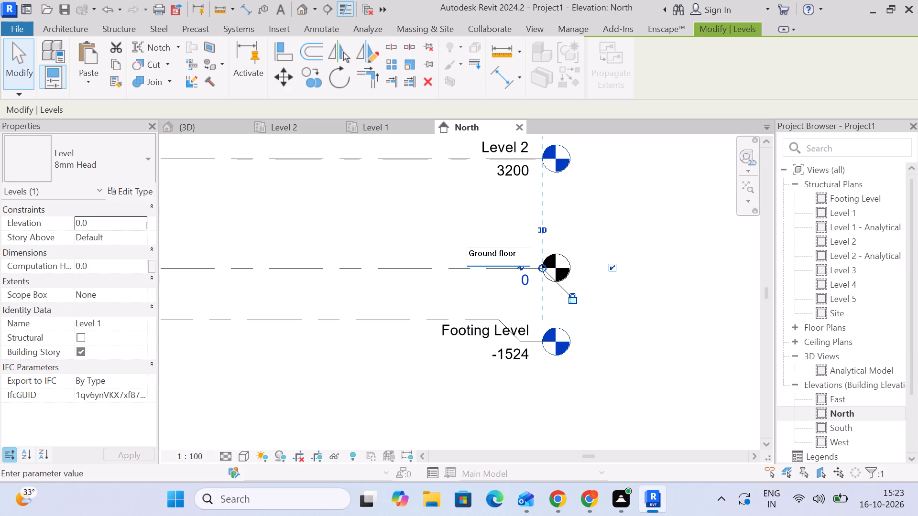
click(502, 252)
key(BackSpace)
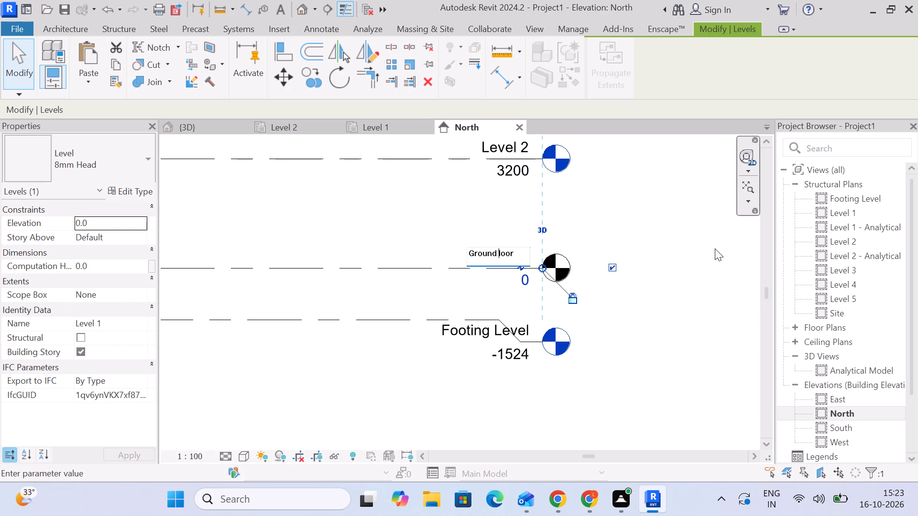
key(f)
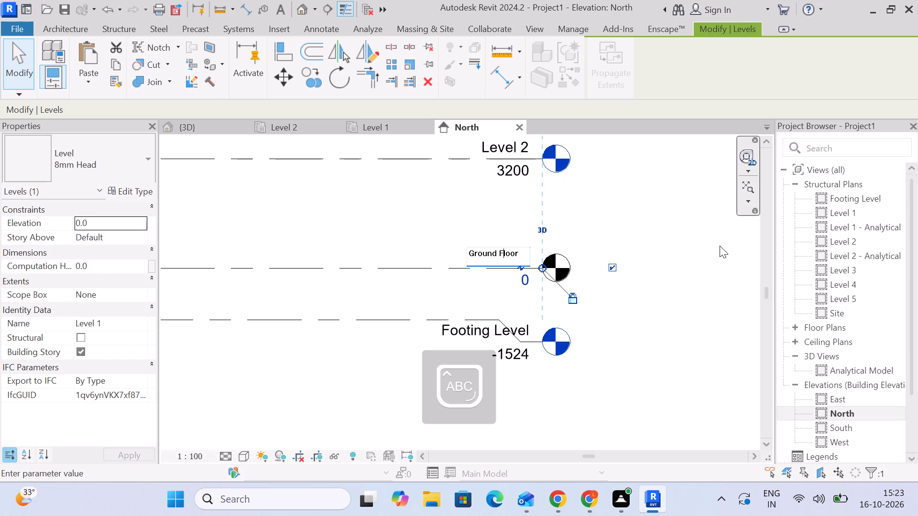
click(670, 257)
click(500, 248)
Rename Level 2 as First Floor, including its corresponding views.
middle_drag(606, 230, 605, 313)
scroll(605, 314, up, 1)
double_click(486, 206)
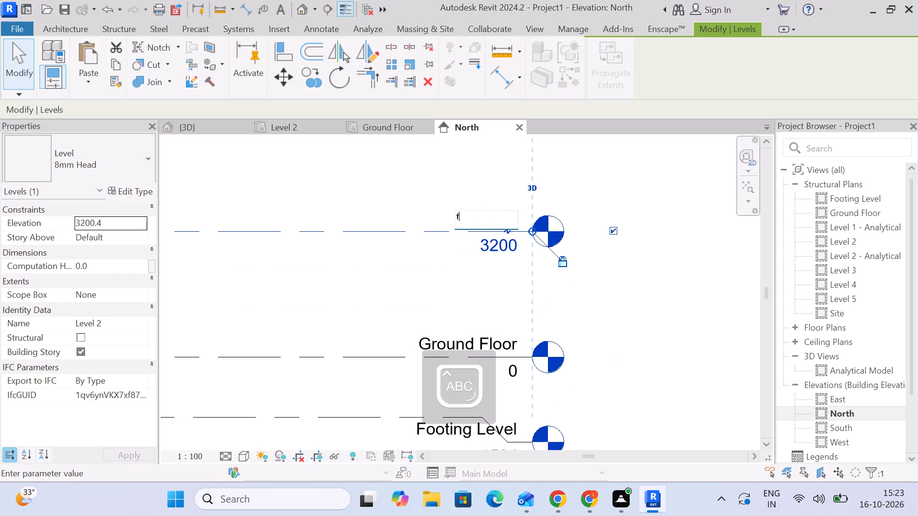
key(i)
key(r)
key(BackSpace)
key(BackSpace)
key(BackSpace)
key(BackSpace)
key(f)
text(irst)
key(space)
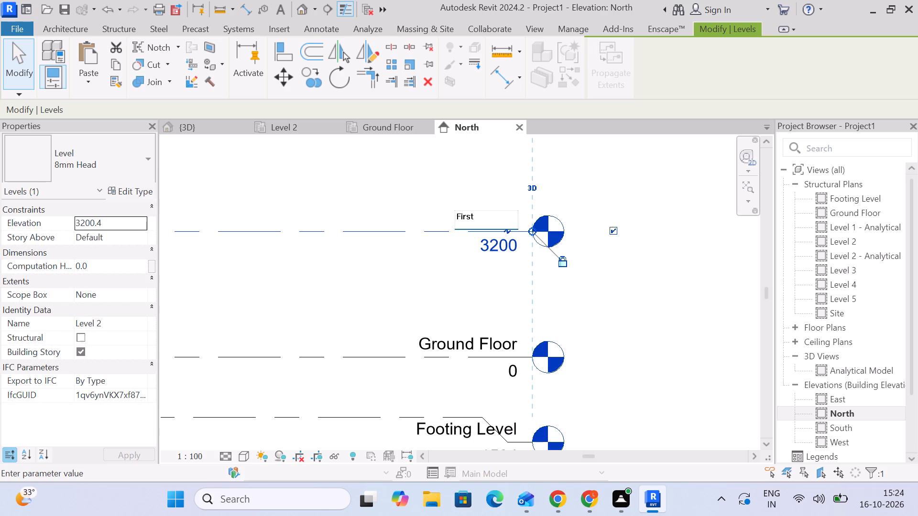
key(f)
key(BackSpace)
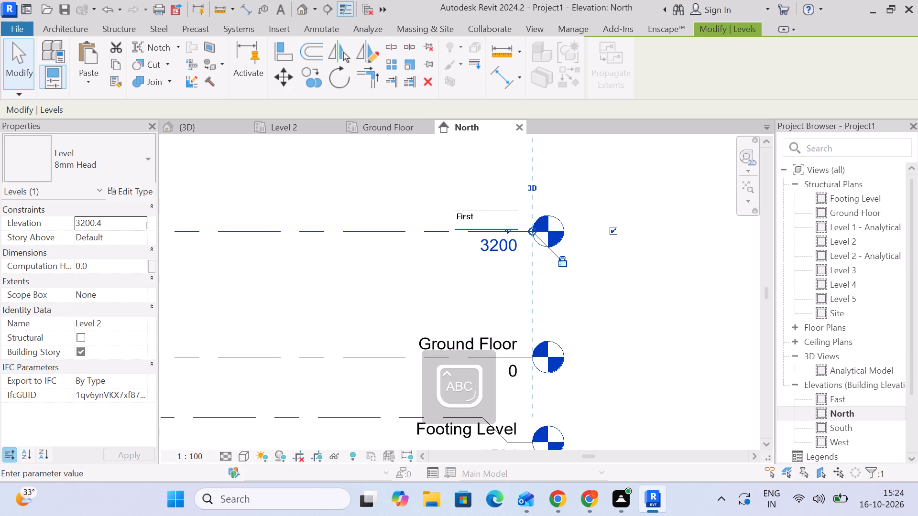
key(f)
text(loor)
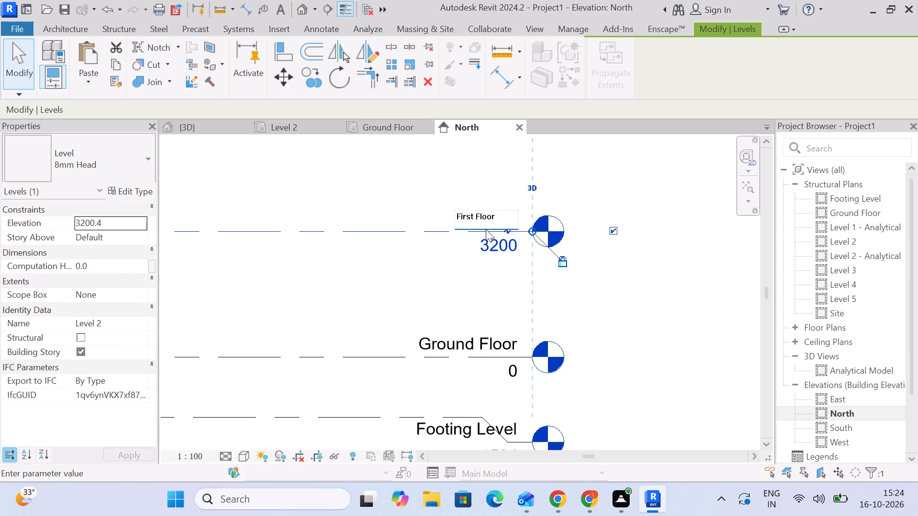
click(405, 196)
click(503, 247)
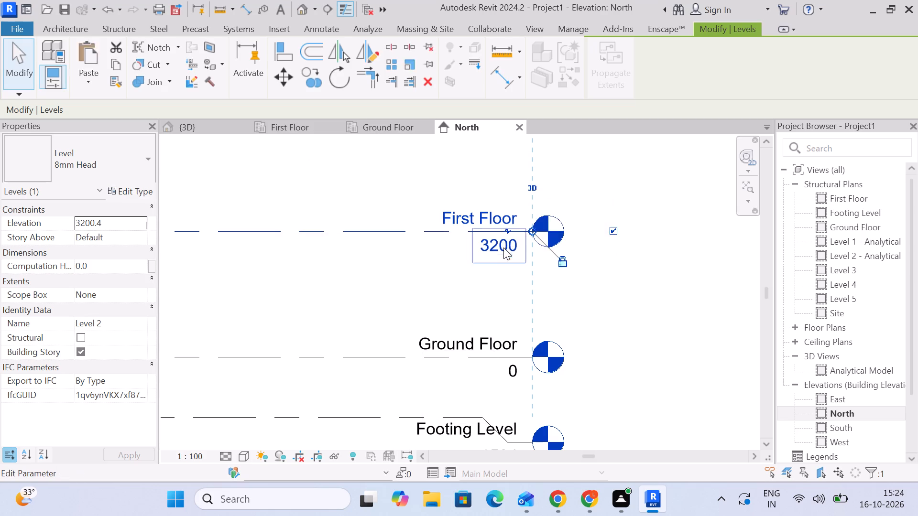
Rename Level 3 as Second Floor, including its corresponding views.
middle_drag(431, 215, 434, 378)
double_click(514, 251)
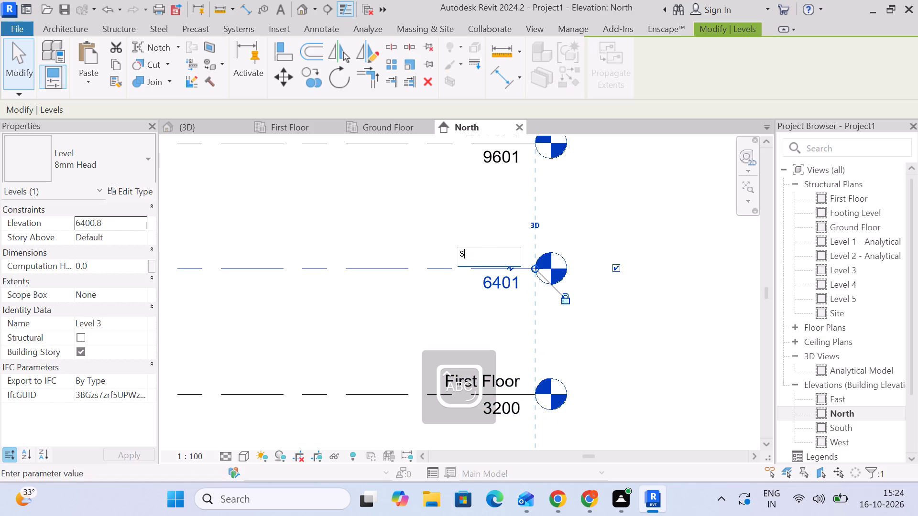
text(cond)
key(space)
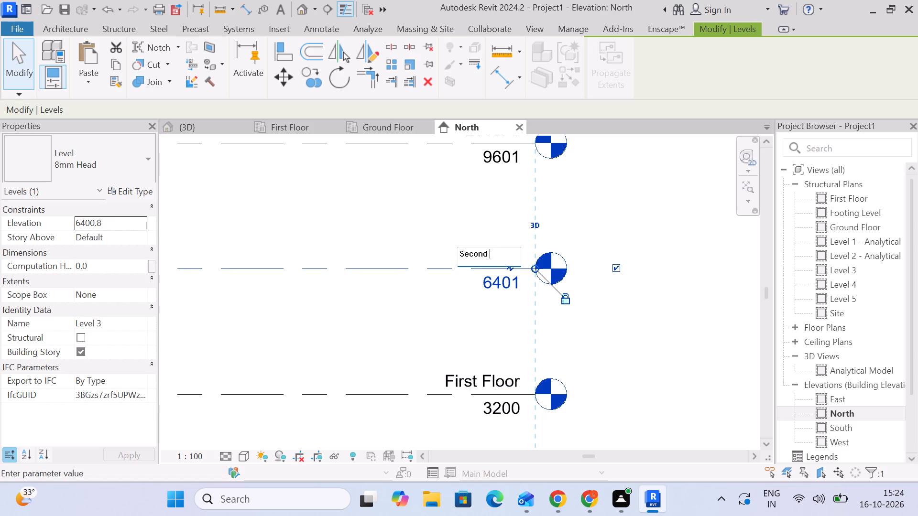
key(f)
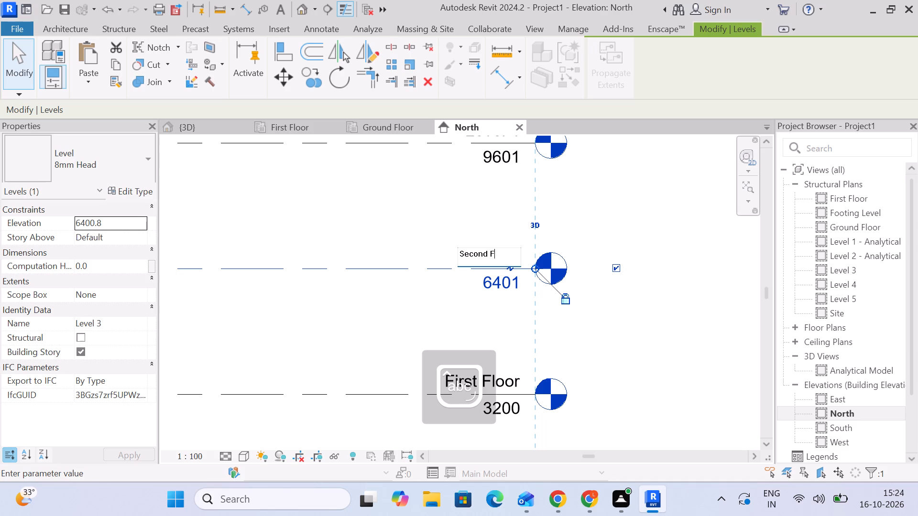
text(loor)
click(596, 209)
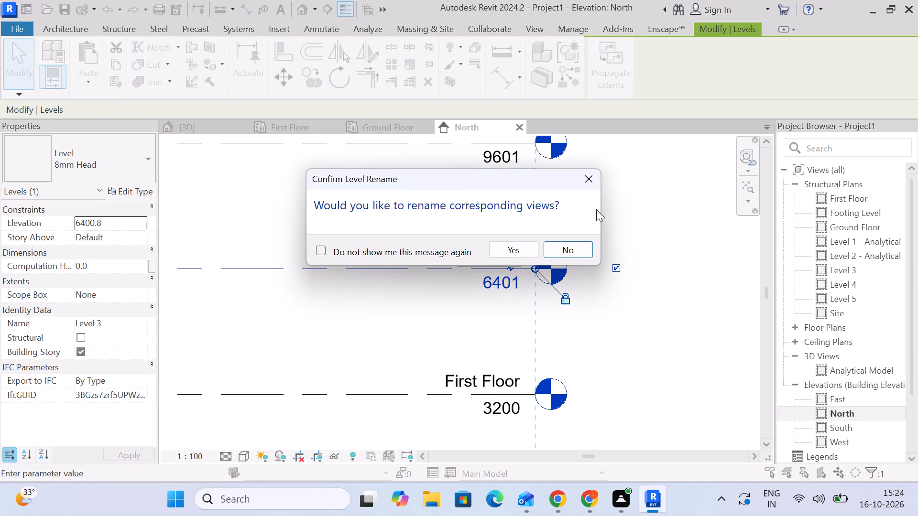
click(532, 248)
middle_drag(573, 231, 576, 343)
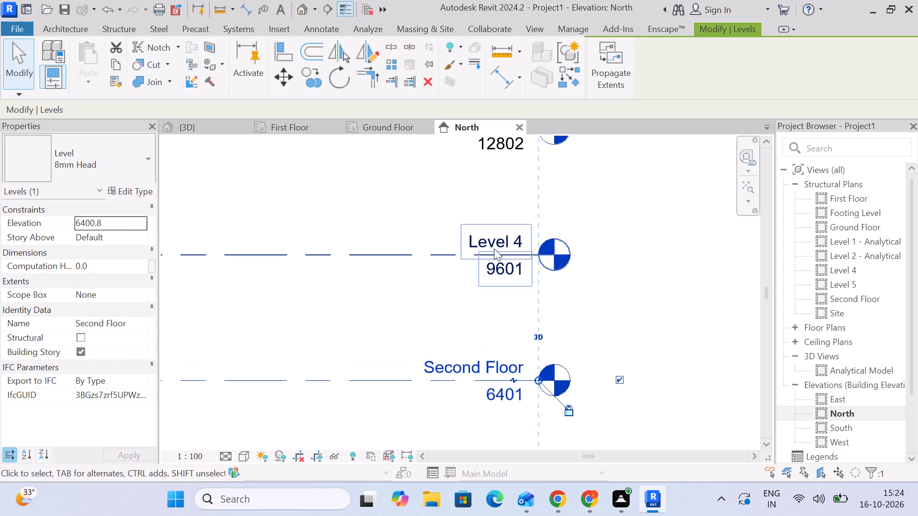
Rename Level 4 as Third Floor, including its corresponding views.
click(506, 228)
click(506, 234)
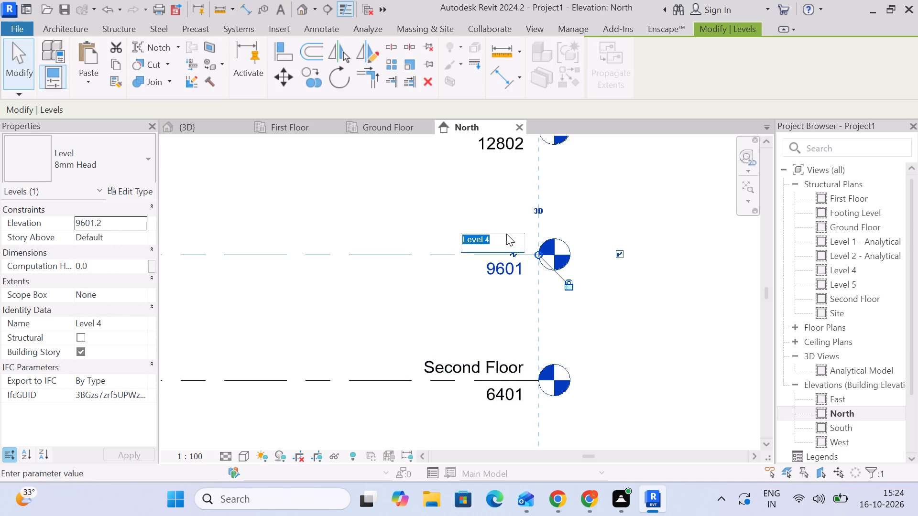
text(thi)
key(BackSpace)
key(BackSpace)
key(BackSpace)
key(BackSpace)
key(BackSpace)
key(BackSpace)
key(BackSpace)
key(BackSpace)
key(BackSpace)
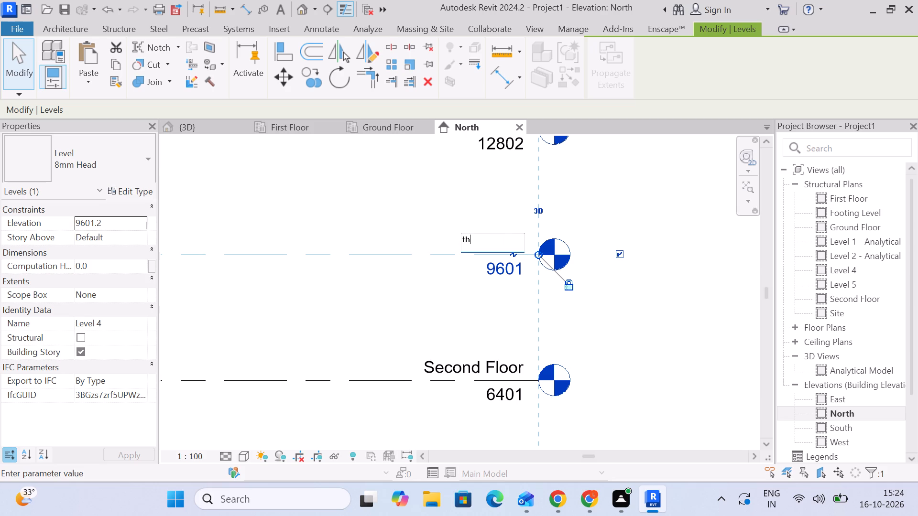
key(t)
text(hird)
key(space)
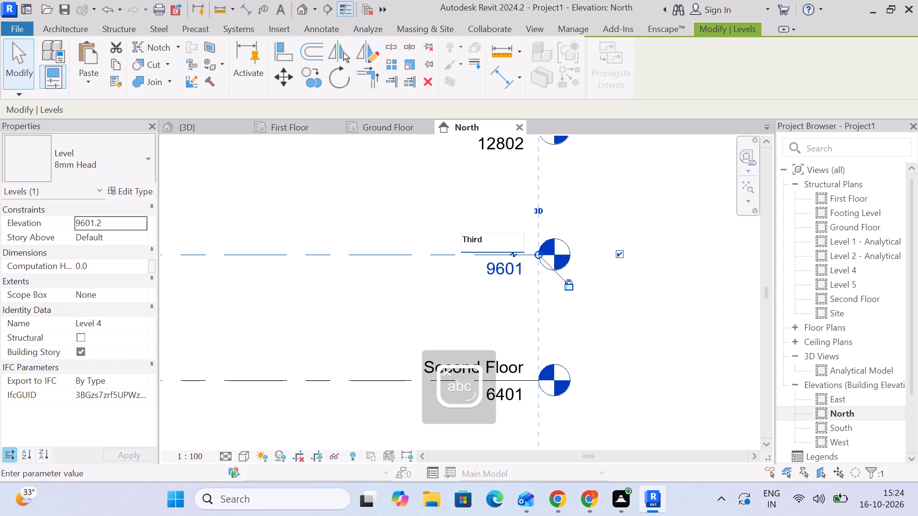
text(loo)
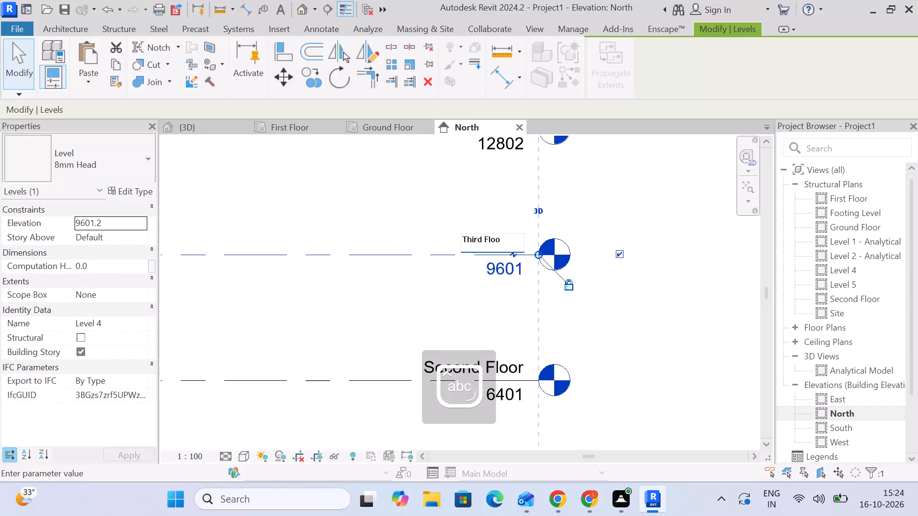
key(r)
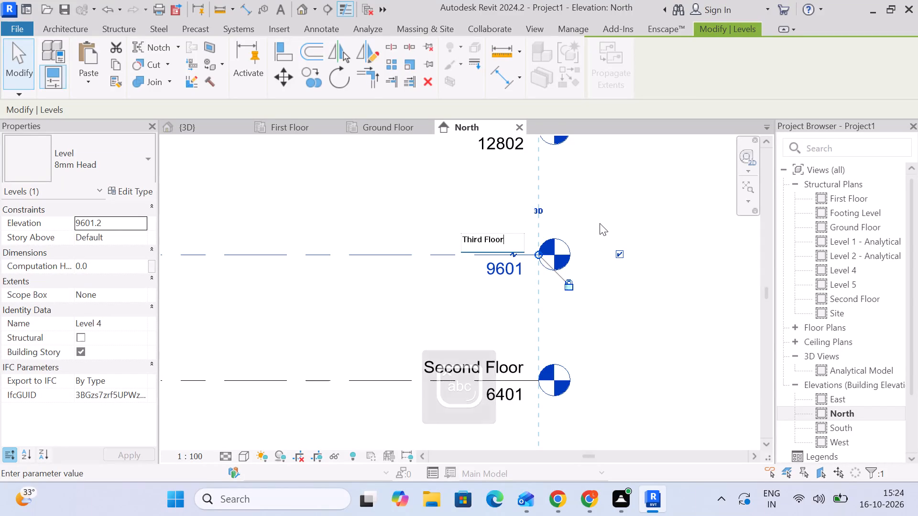
click(600, 224)
click(526, 241)
Rename Level 5 as Top Level, including its corresponding views.
middle_drag(617, 215, 620, 336)
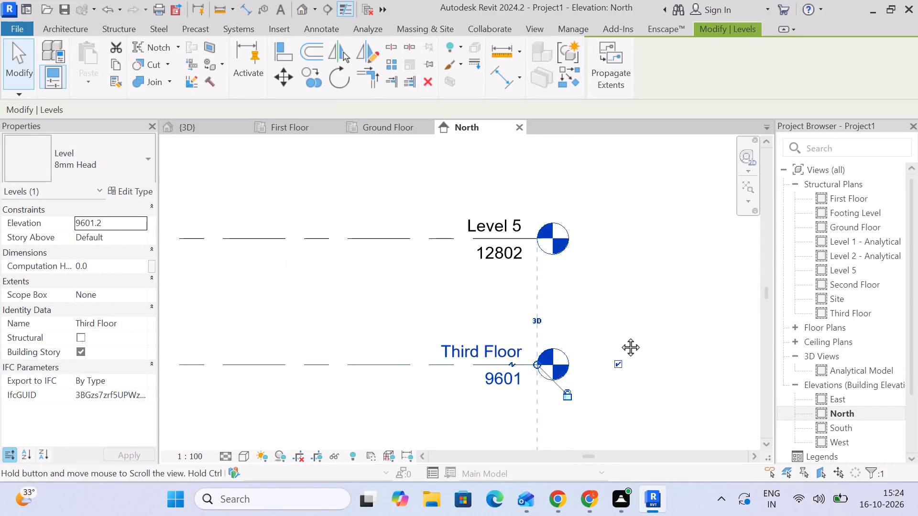
middle_drag(620, 336, 621, 342)
click(498, 240)
click(498, 240)
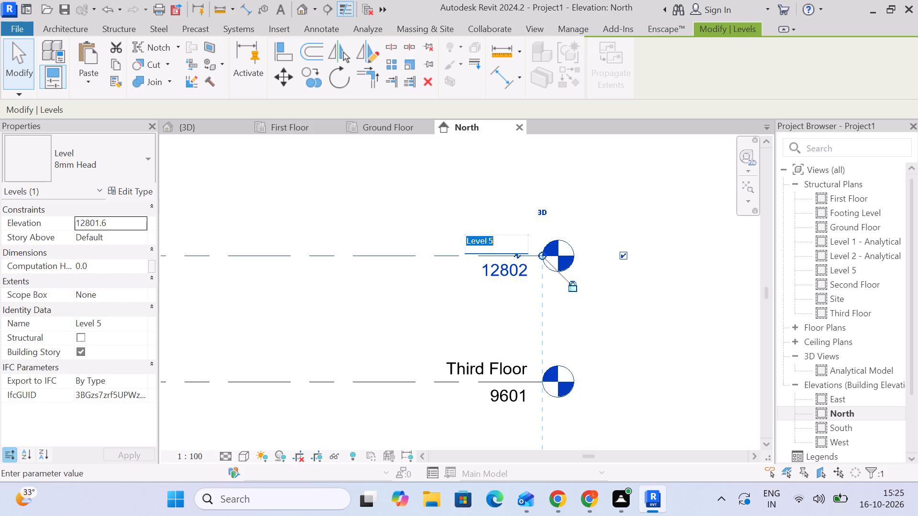
text(top)
key(space)
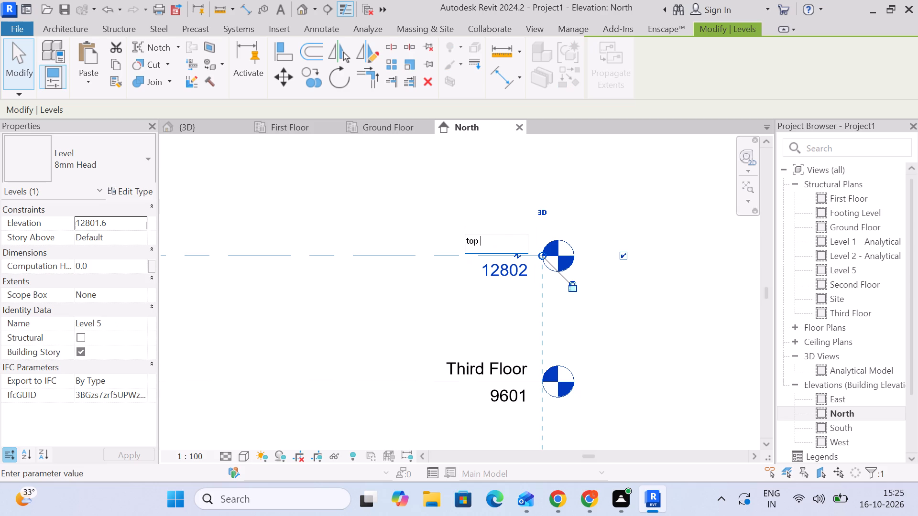
text(le)
key(BackSpace)
key(BackSpace)
key(BackSpace)
key(BackSpace)
key(BackSpace)
key(BackSpace)
key(BackSpace)
key(BackSpace)
key(BackSpace)
text(op)
key(space)
key(l)
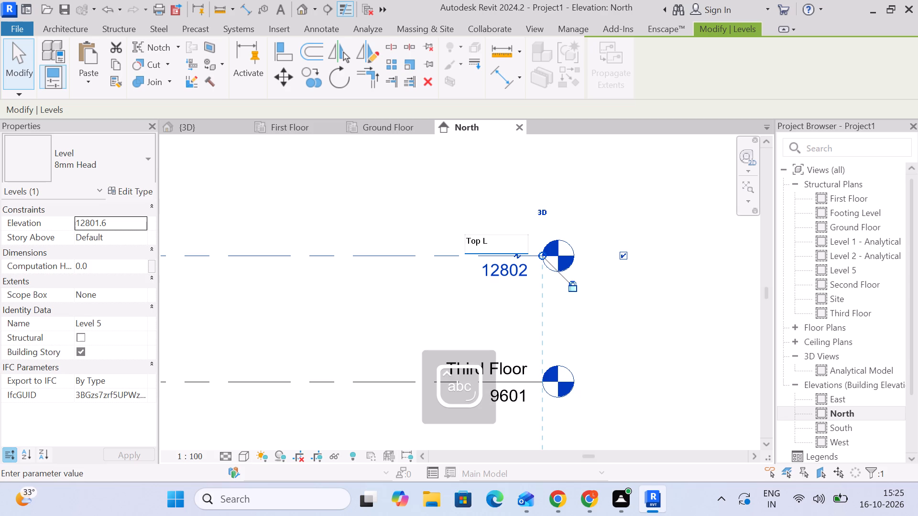
key(e)
text(vel)
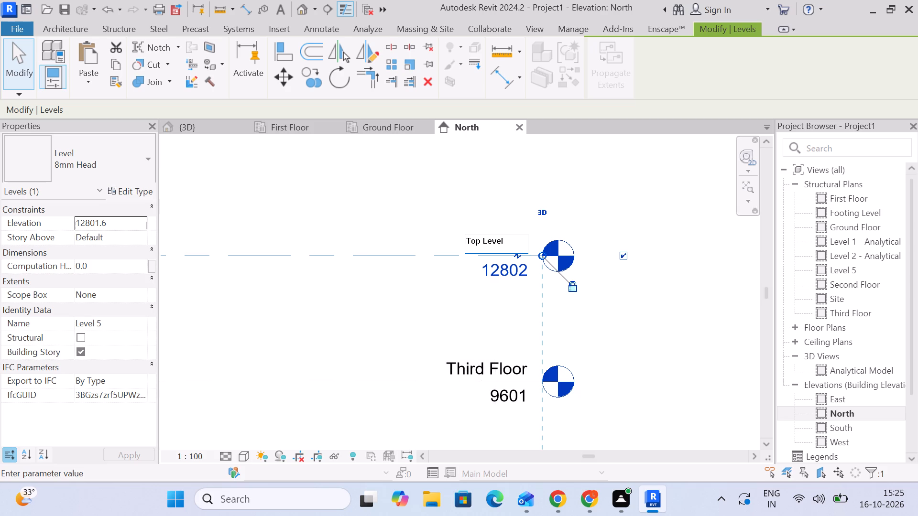
click(592, 196)
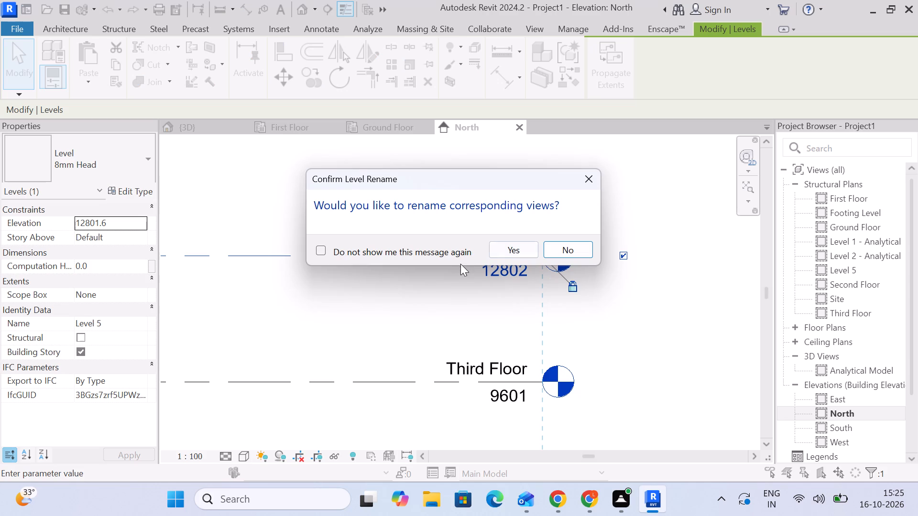
click(491, 252)
Examine the full set of renamed levels in the North elevation, from Footing Level to Top Level.
scroll(499, 280, down, 9)
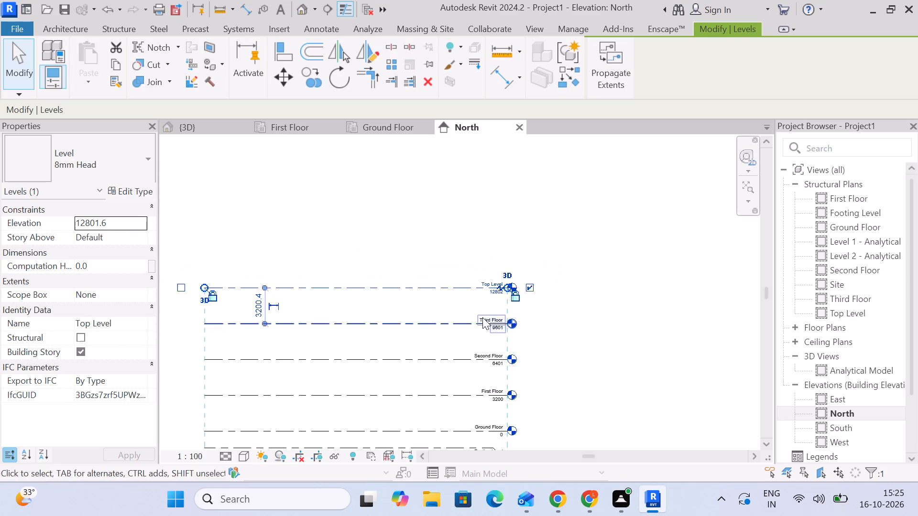
middle_drag(446, 345, 492, 245)
click(408, 380)
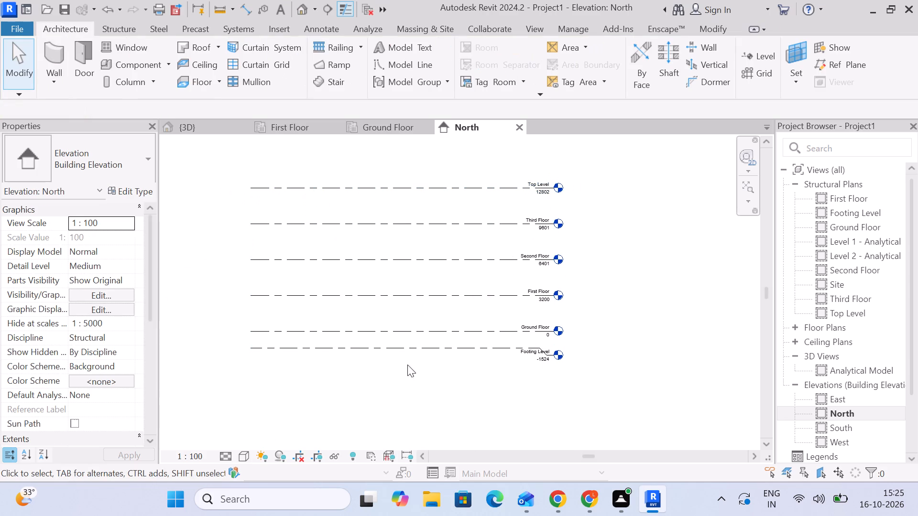
scroll(429, 313, up, 2)
scroll(429, 313, down, 1)
middle_drag(416, 308, 442, 315)
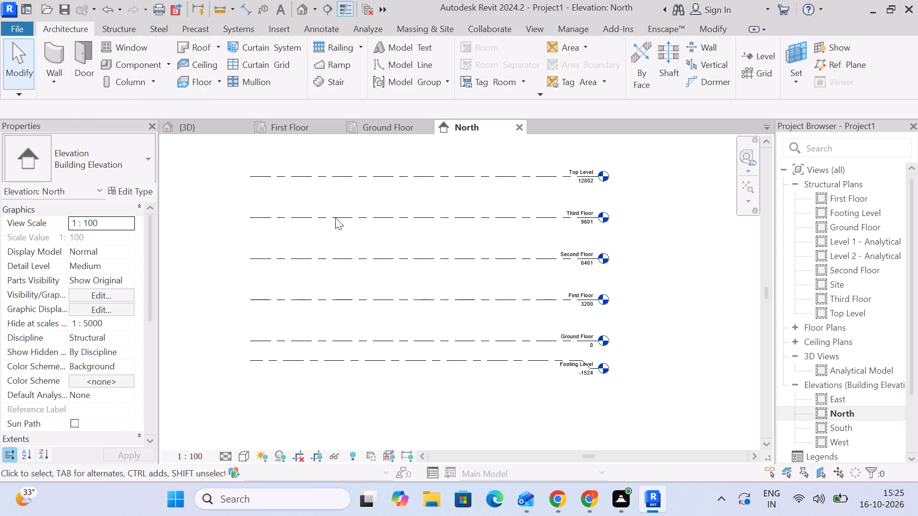
Close the First Floor structural plan and switch to the Ground Floor structural plan.
click(284, 133)
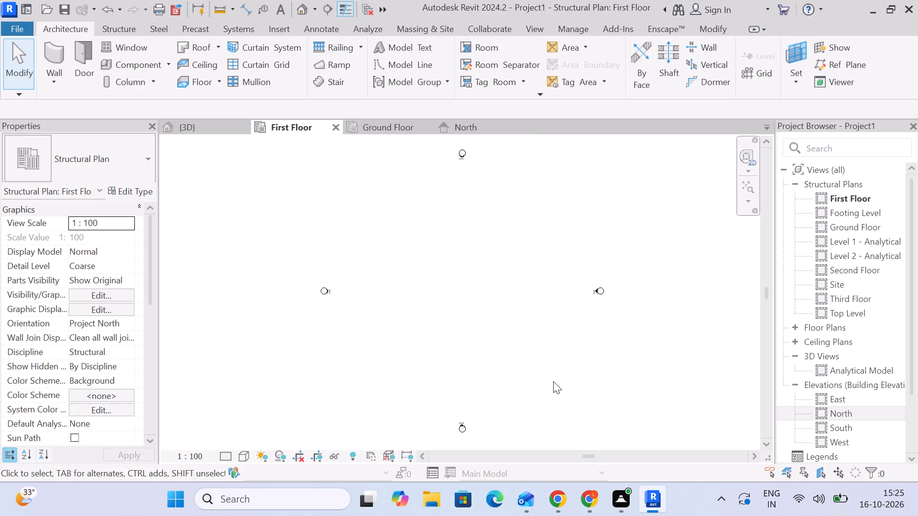
scroll(553, 374, down, 4)
scroll(551, 372, up, 3)
scroll(547, 372, down, 2)
middle_drag(566, 357, 521, 270)
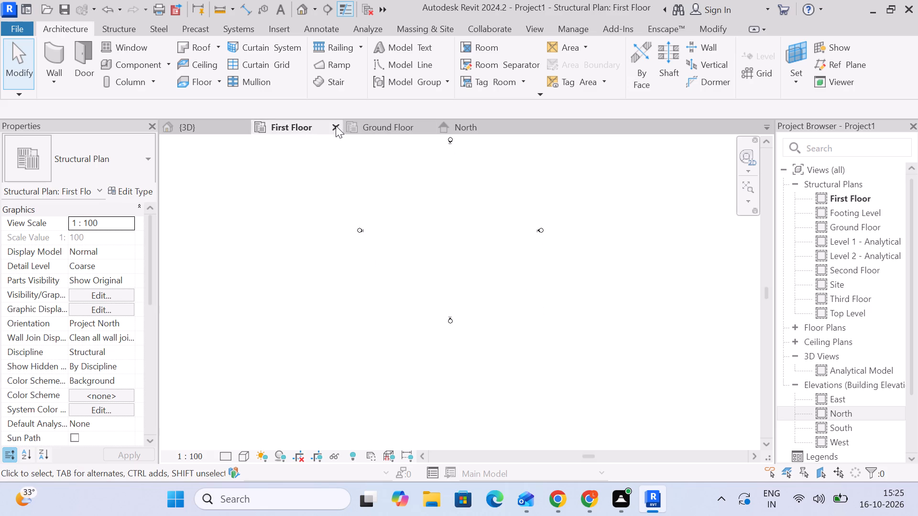
click(336, 126)
click(303, 129)
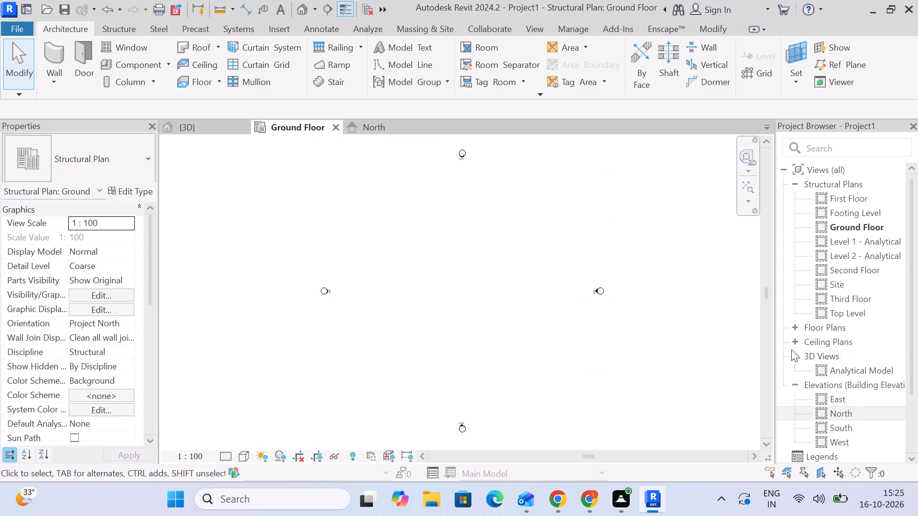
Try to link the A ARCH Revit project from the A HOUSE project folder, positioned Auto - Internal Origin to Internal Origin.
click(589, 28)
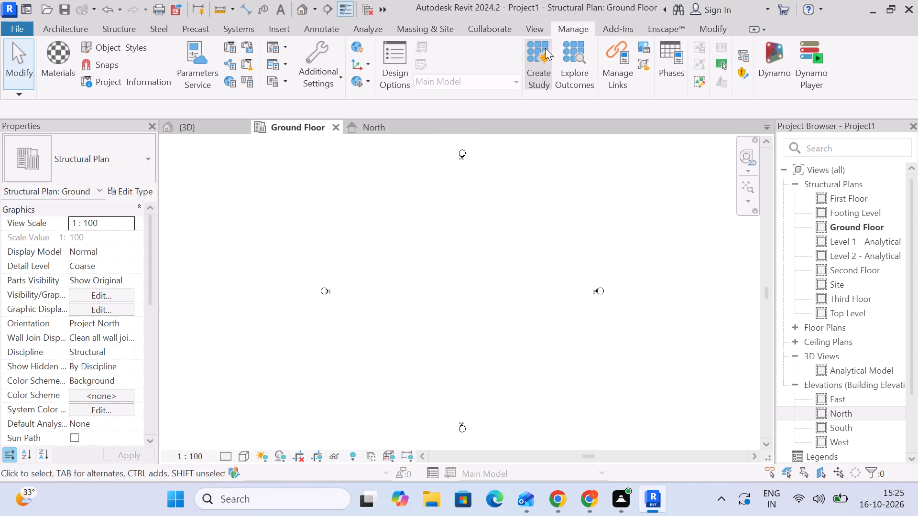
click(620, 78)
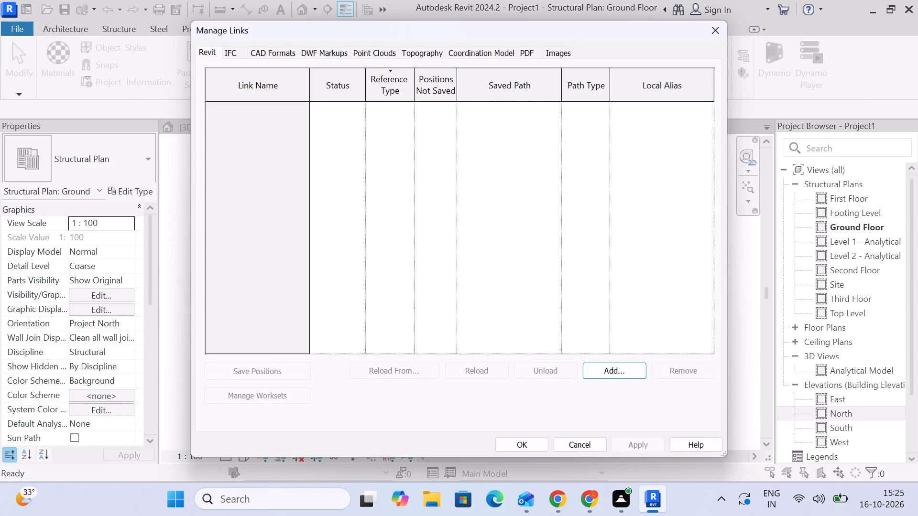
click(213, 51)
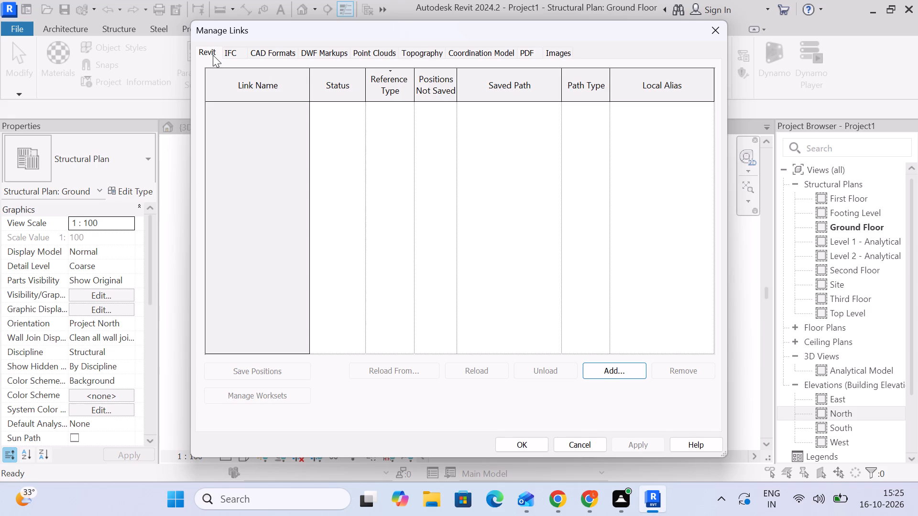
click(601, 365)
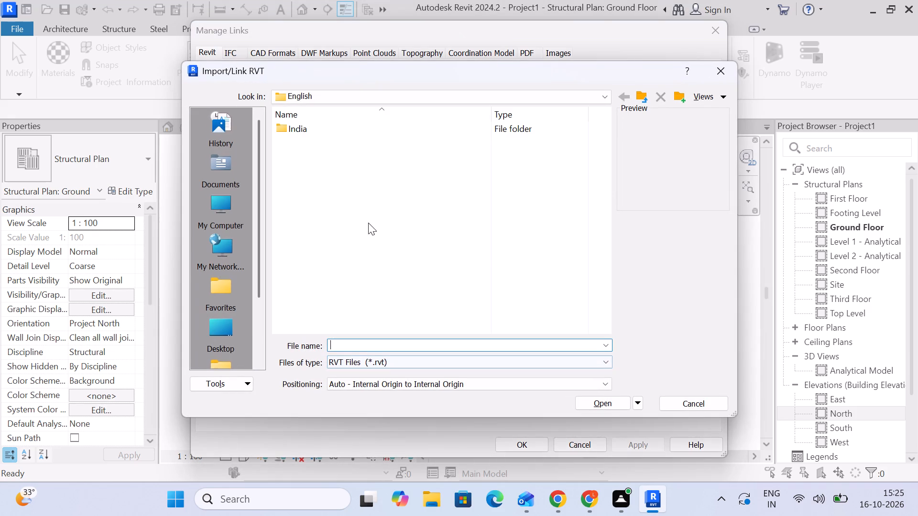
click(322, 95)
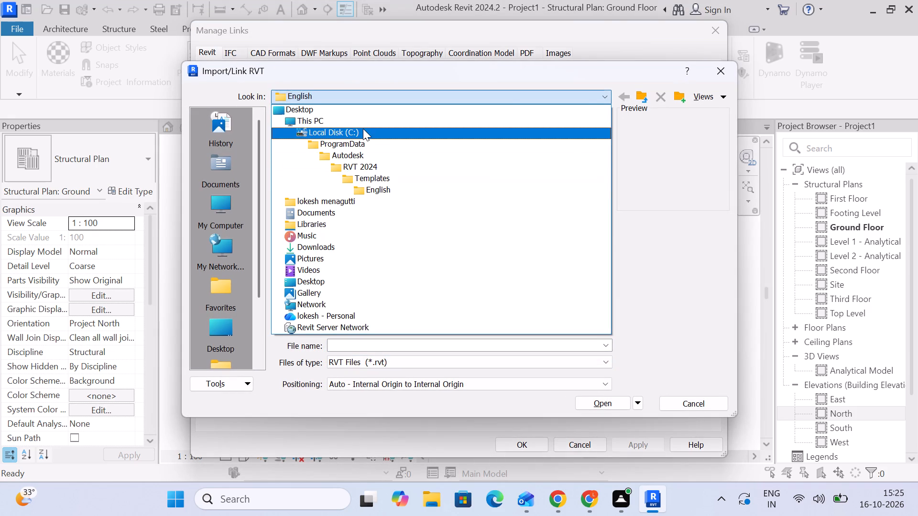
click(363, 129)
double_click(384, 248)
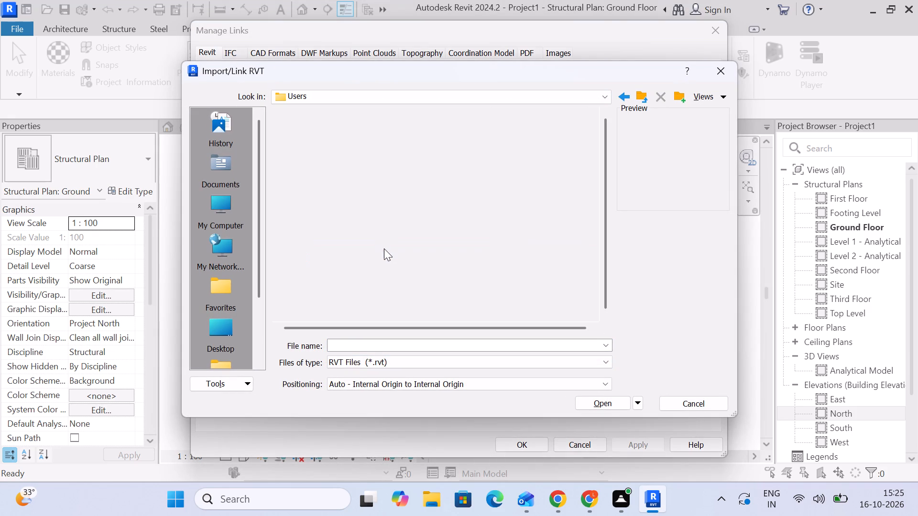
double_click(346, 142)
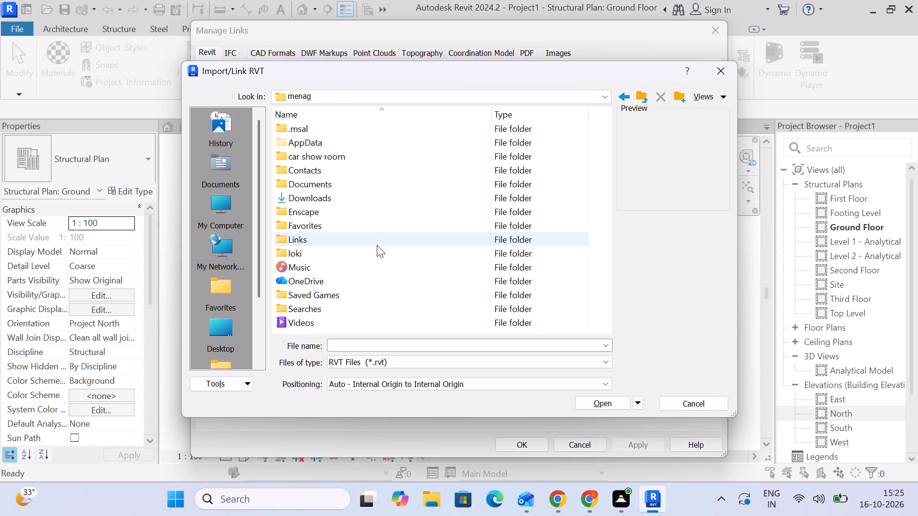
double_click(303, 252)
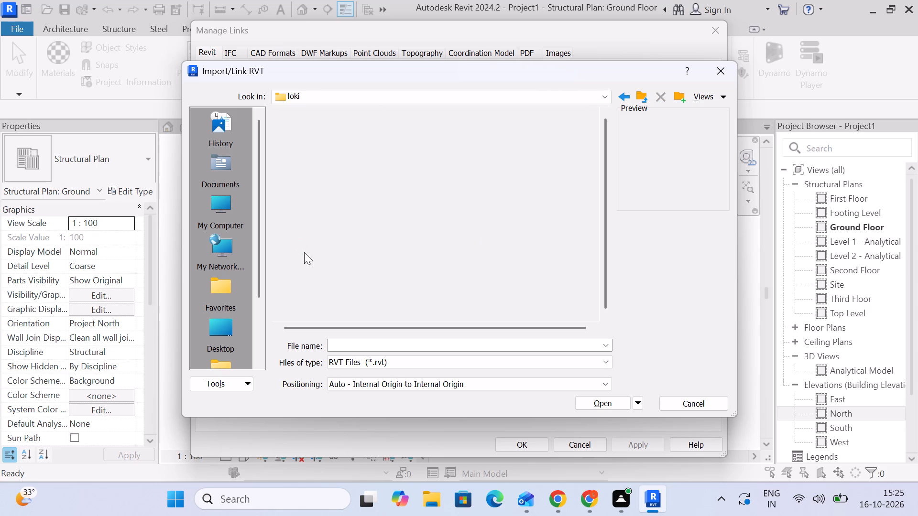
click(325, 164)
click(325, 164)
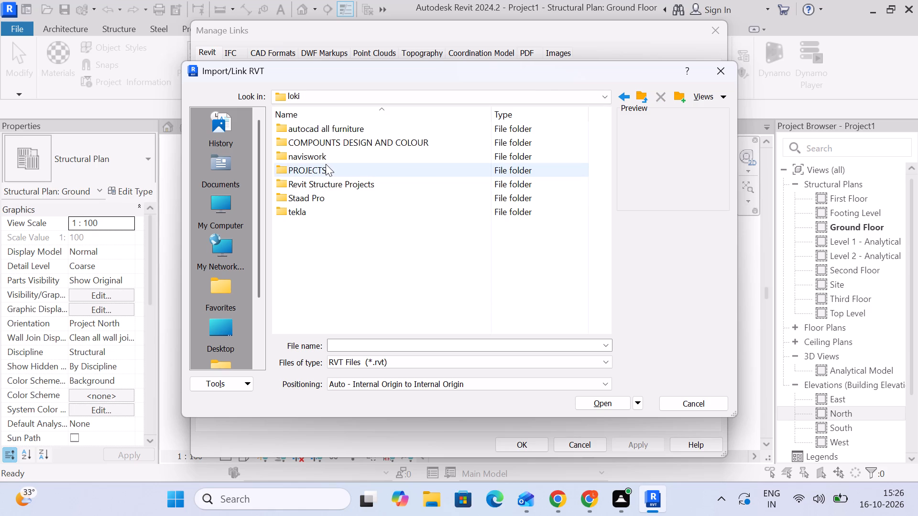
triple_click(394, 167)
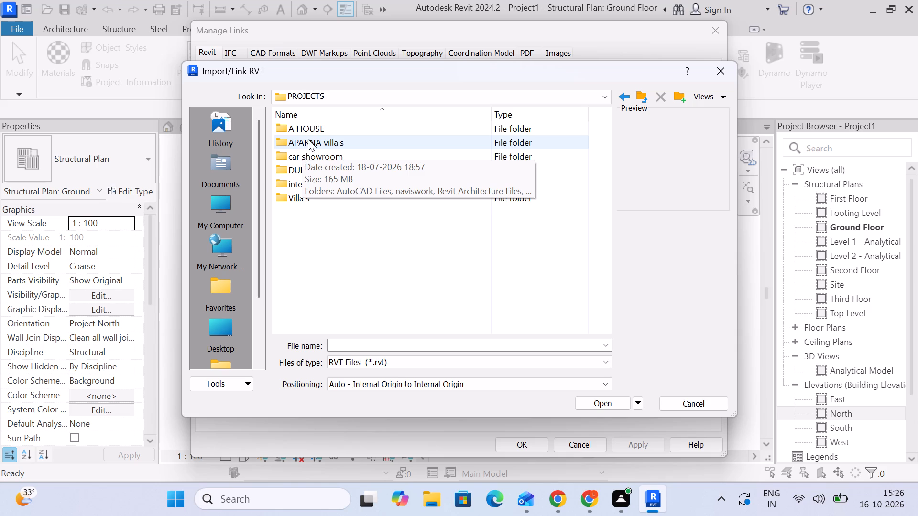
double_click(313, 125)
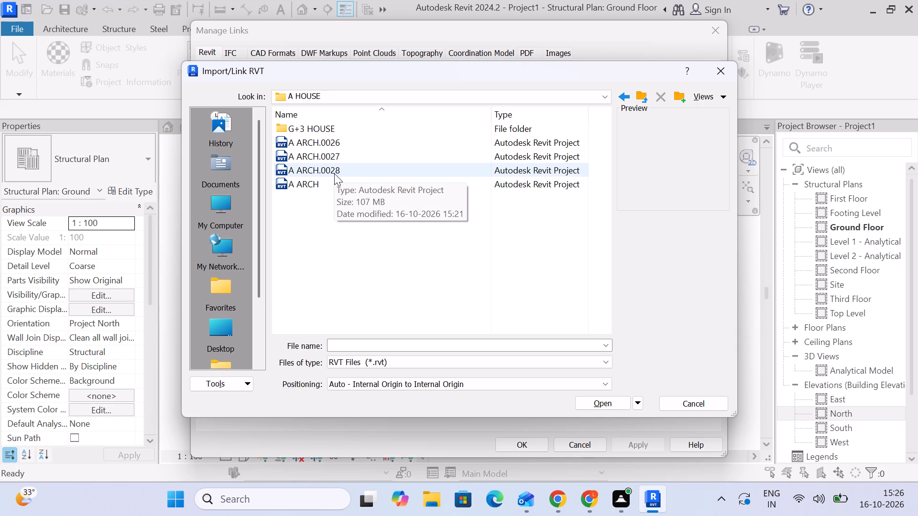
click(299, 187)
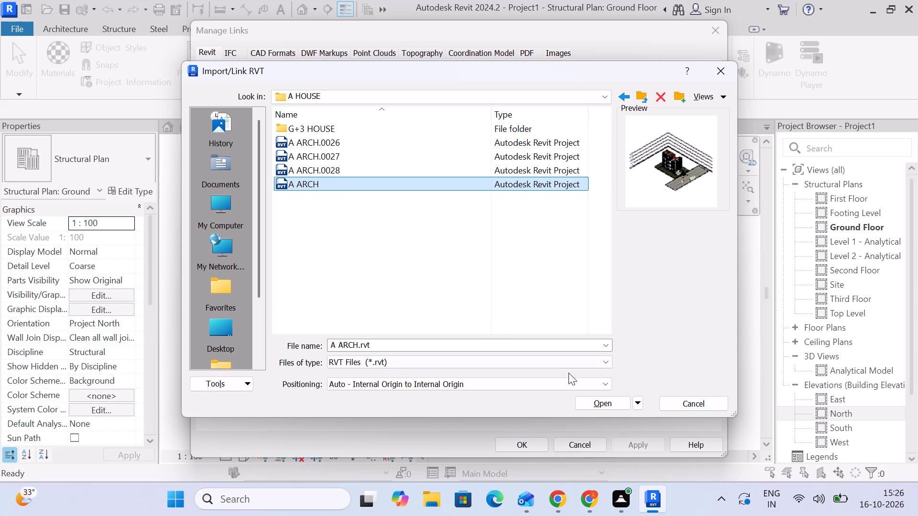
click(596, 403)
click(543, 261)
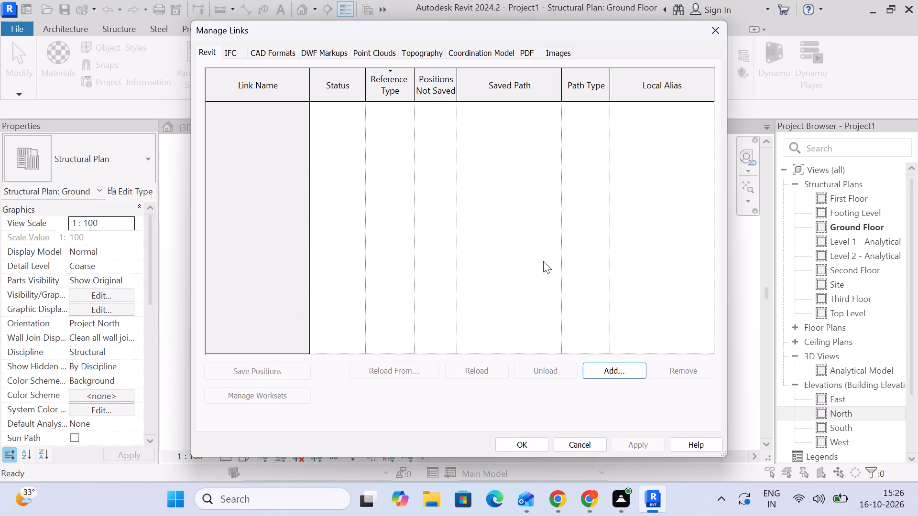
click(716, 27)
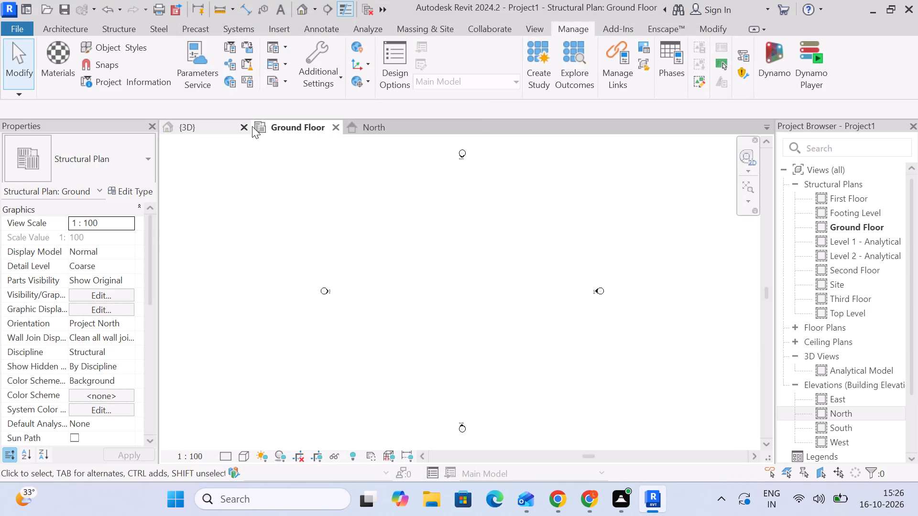
Close the {3D} view, keeping the Ground Floor structural plan active.
click(240, 124)
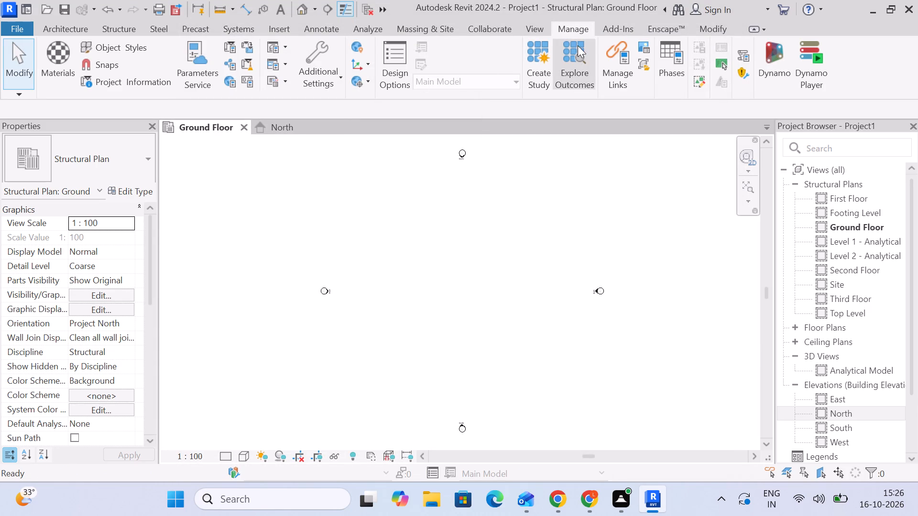
Link the A ARCH Revit project from the A HOUSE folder through Manage Links, positioned Auto - Internal Origin to Internal Origin.
click(615, 71)
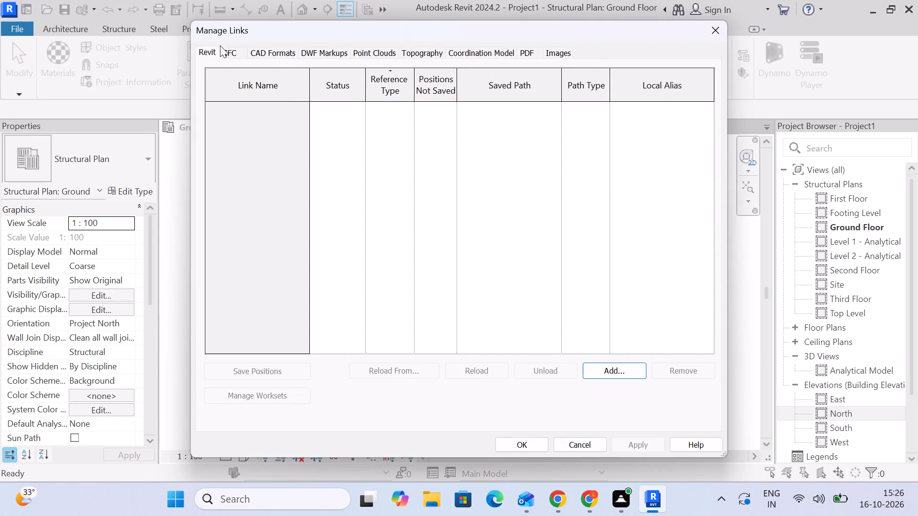
click(615, 367)
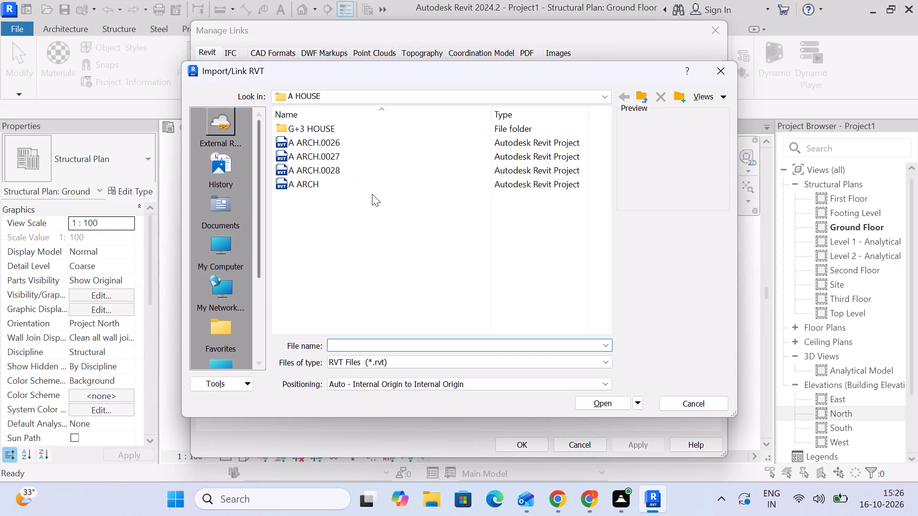
click(360, 187)
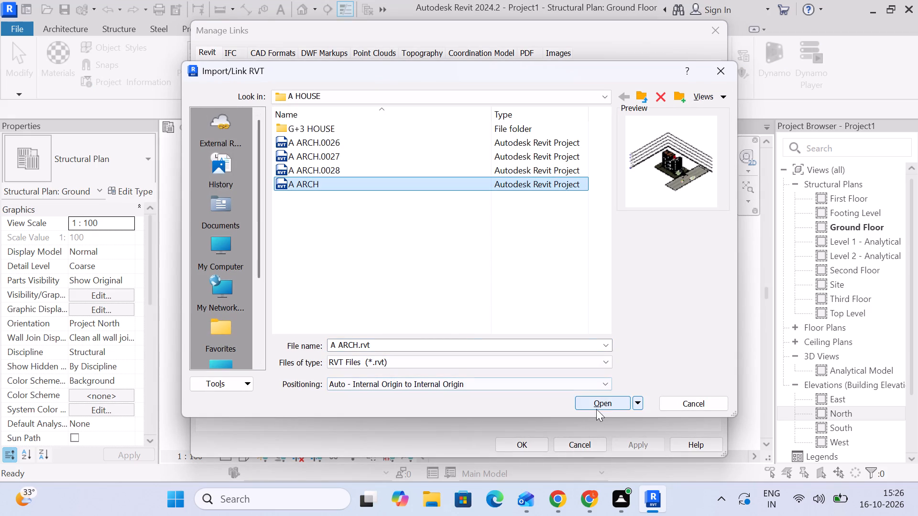
click(596, 409)
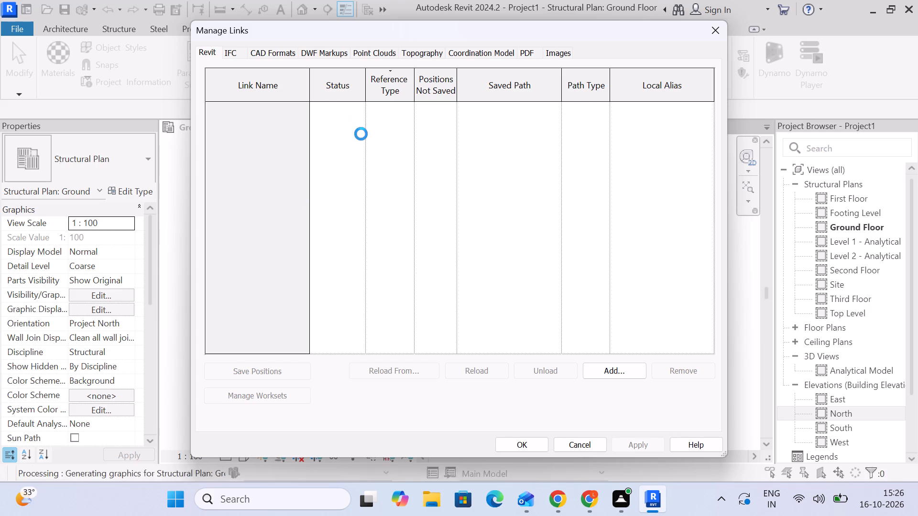
click(288, 109)
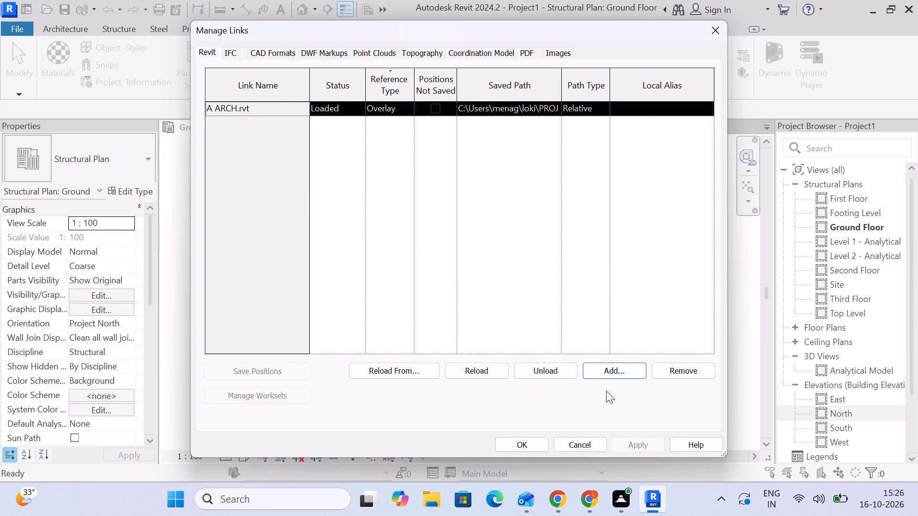
click(532, 448)
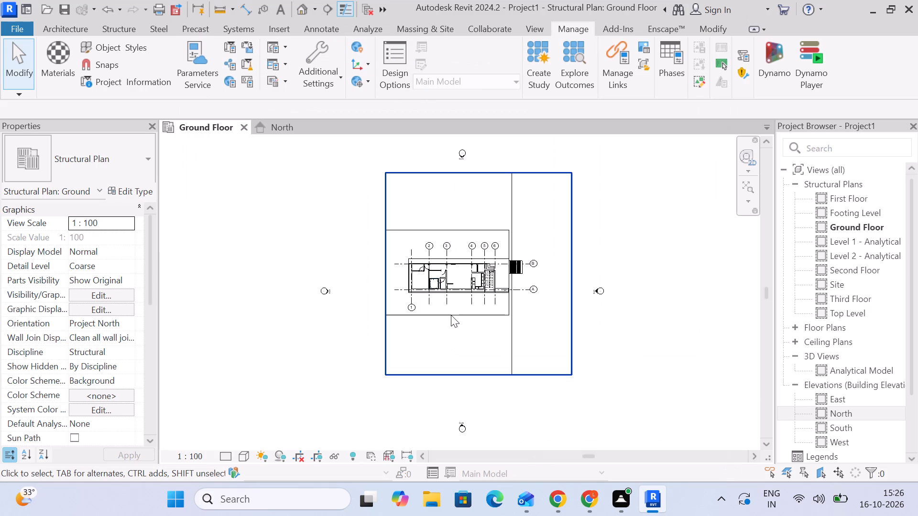
Set the Ground Floor structural plan to Fine detail level and the Shaded visual style.
scroll(454, 260, up, 5)
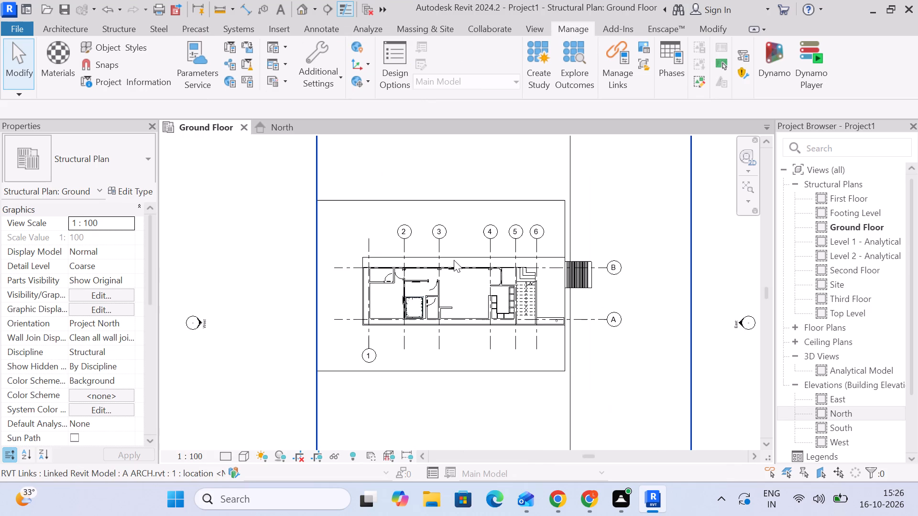
scroll(454, 259, down, 5)
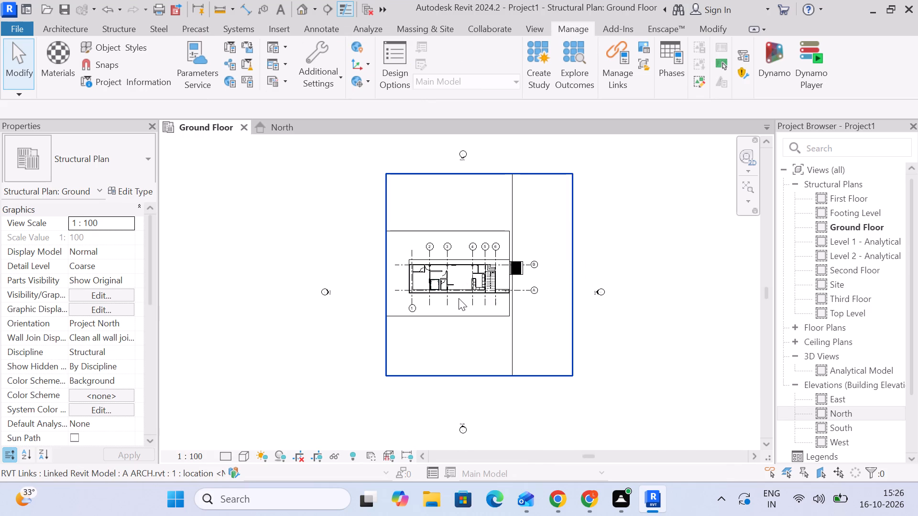
click(229, 455)
click(233, 447)
click(247, 461)
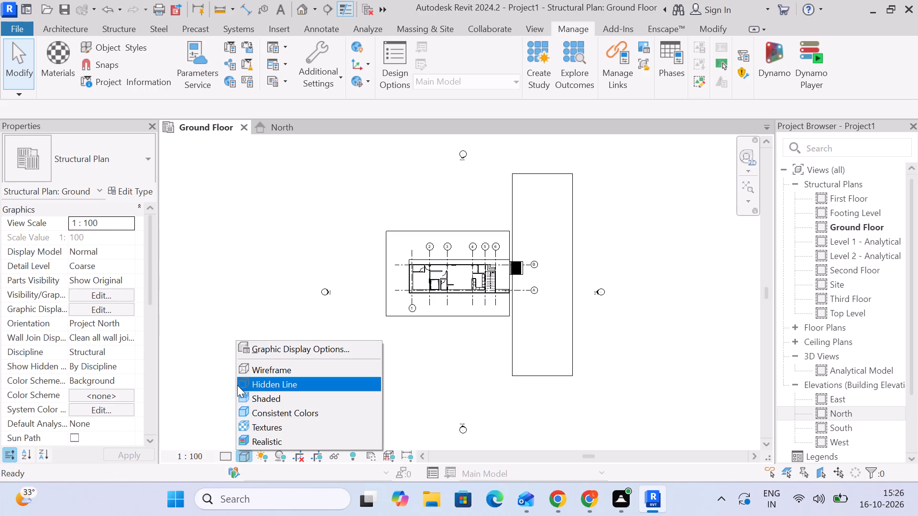
click(249, 405)
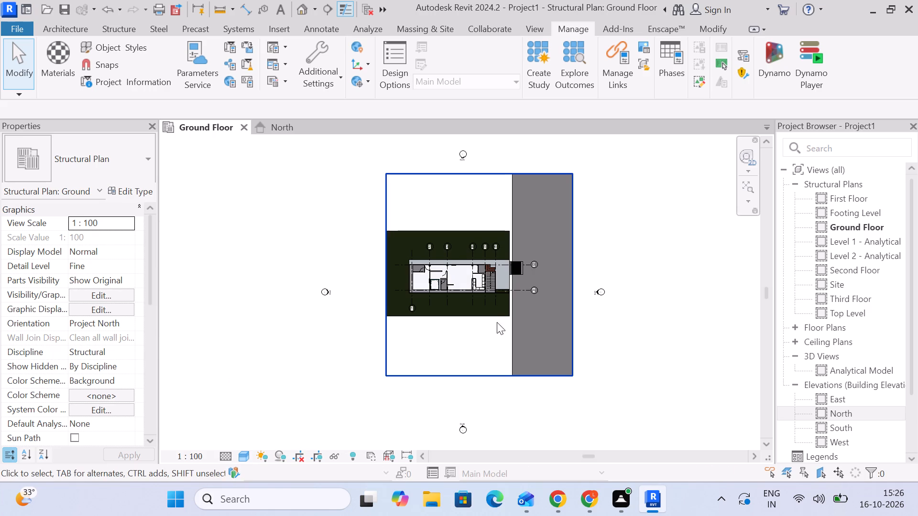
Examine the linked architectural layout in the Ground Floor plan, including walls, staircase and gridlines.
scroll(478, 244, up, 5)
scroll(536, 351, up, 4)
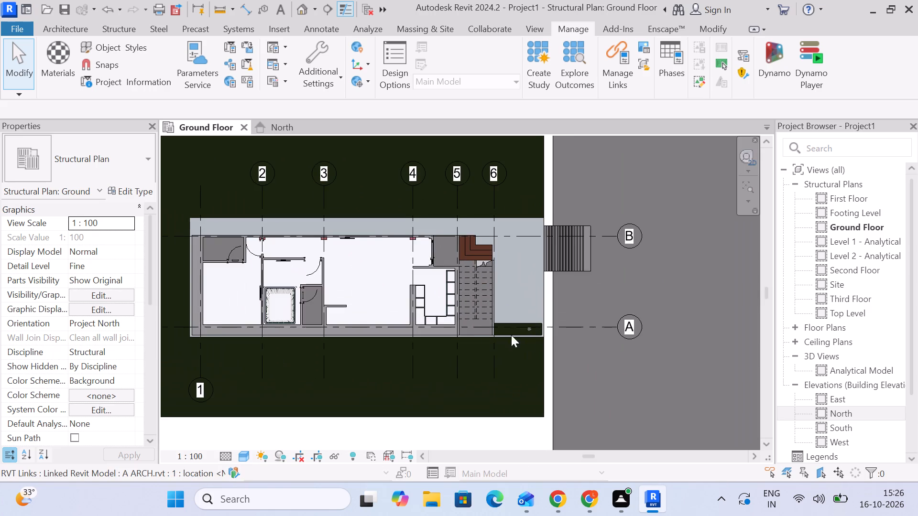
scroll(471, 334, up, 3)
scroll(392, 322, up, 2)
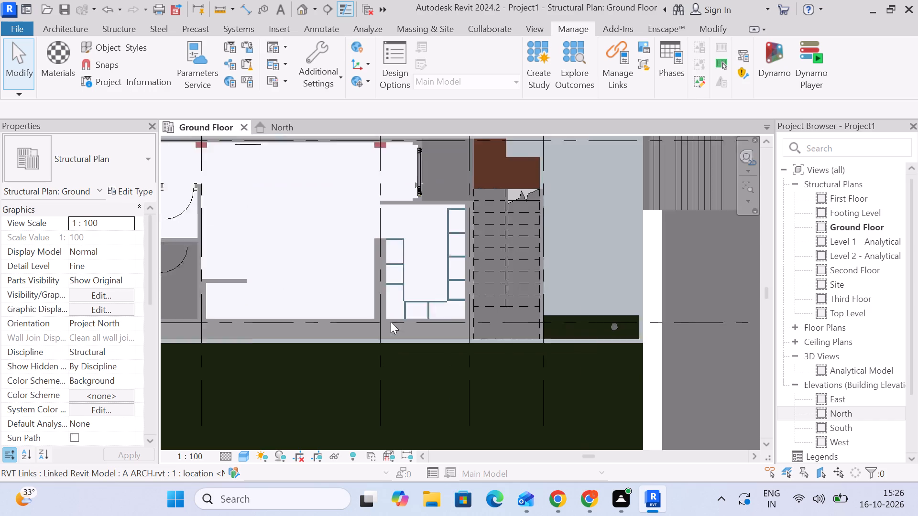
scroll(391, 322, up, 2)
scroll(368, 319, down, 4)
middle_drag(366, 319, 422, 303)
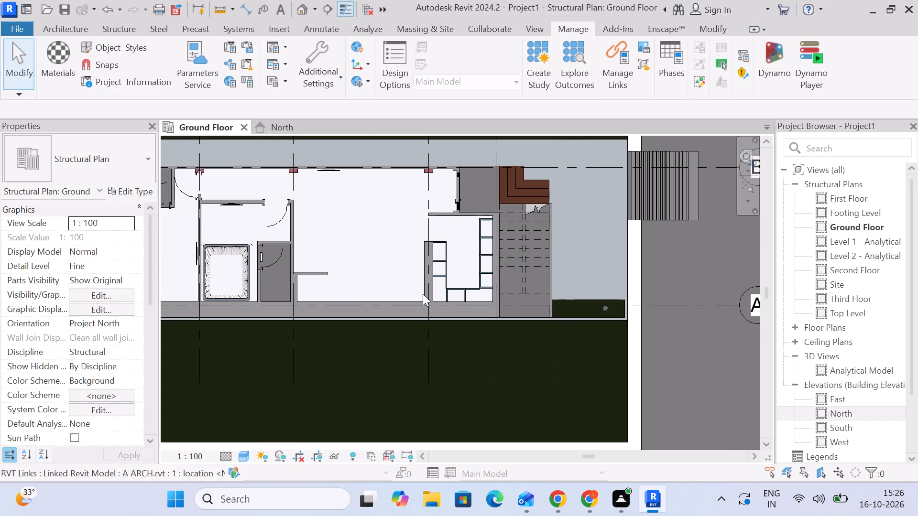
scroll(431, 168, up, 5)
scroll(428, 197, down, 6)
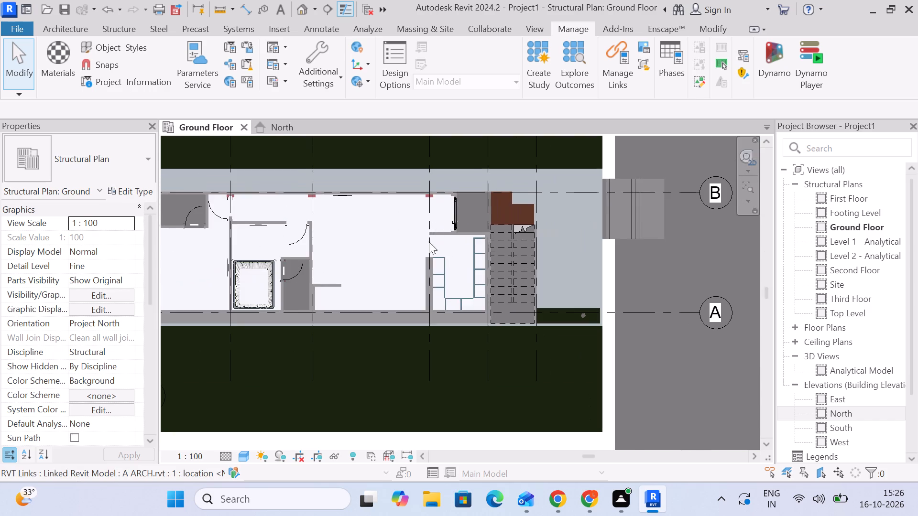
Examine the base of the linked building against the Ground Floor and Footing Level in the North elevation.
click(286, 132)
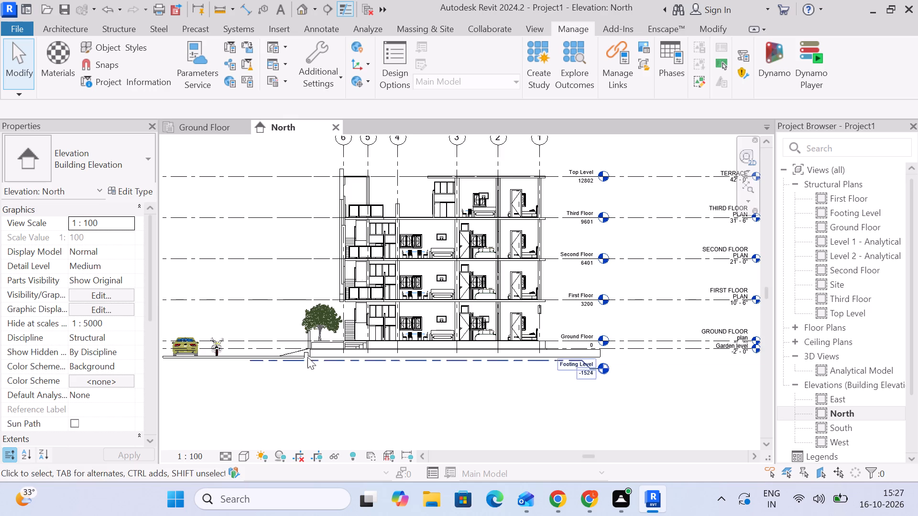
scroll(310, 356, up, 5)
scroll(564, 404, down, 1)
middle_drag(567, 404, 196, 308)
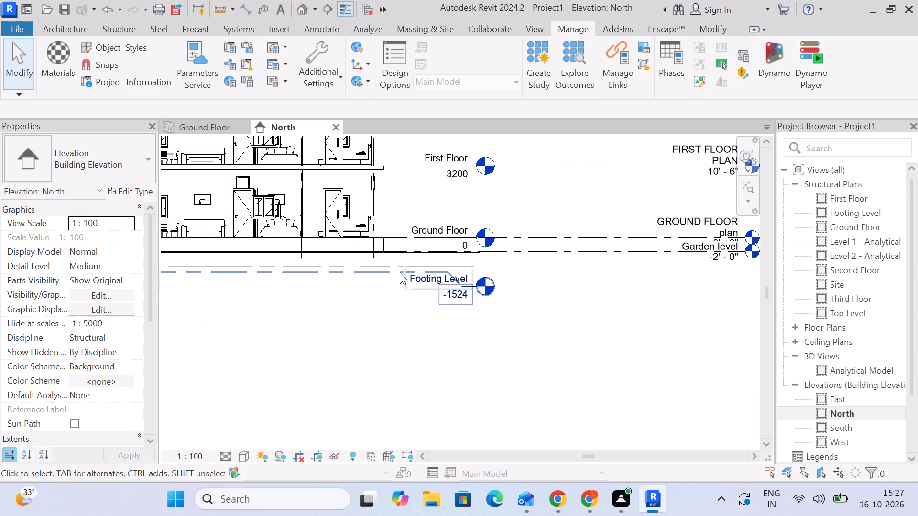
scroll(330, 231, up, 4)
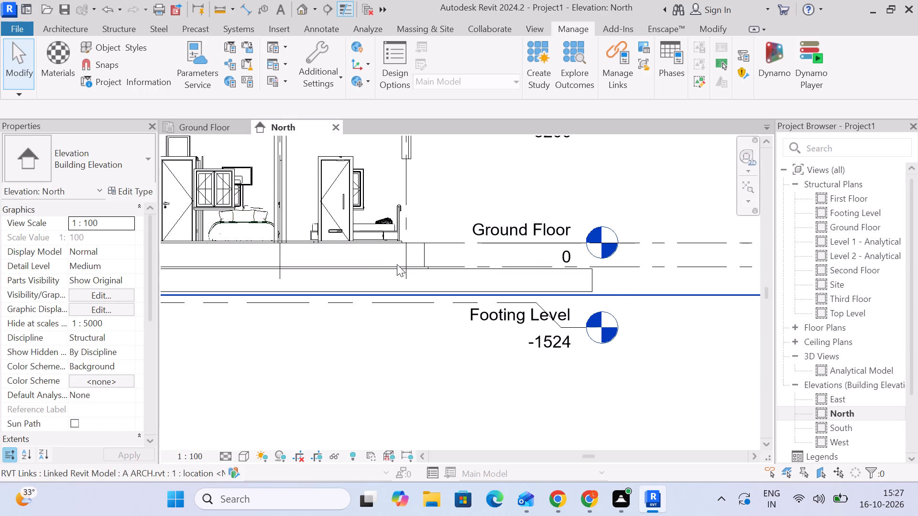
click(404, 262)
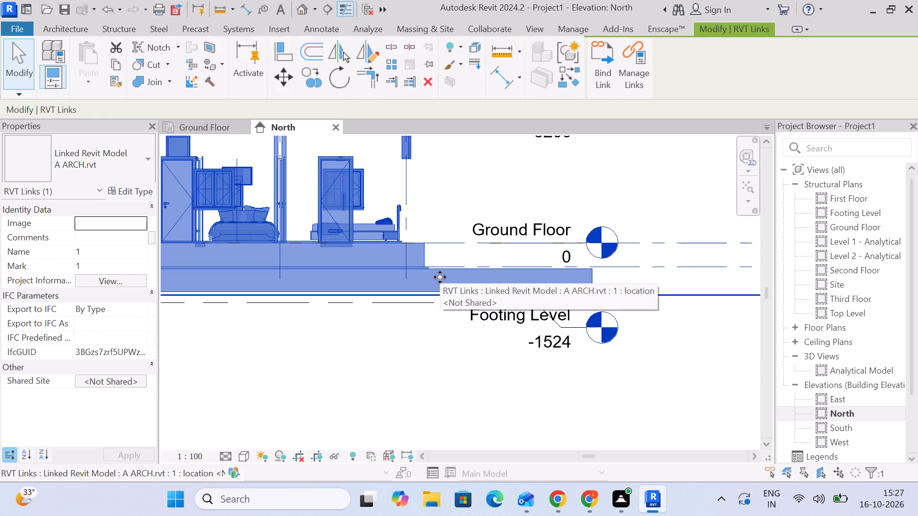
scroll(378, 373, down, 4)
middle_drag(367, 353, 468, 285)
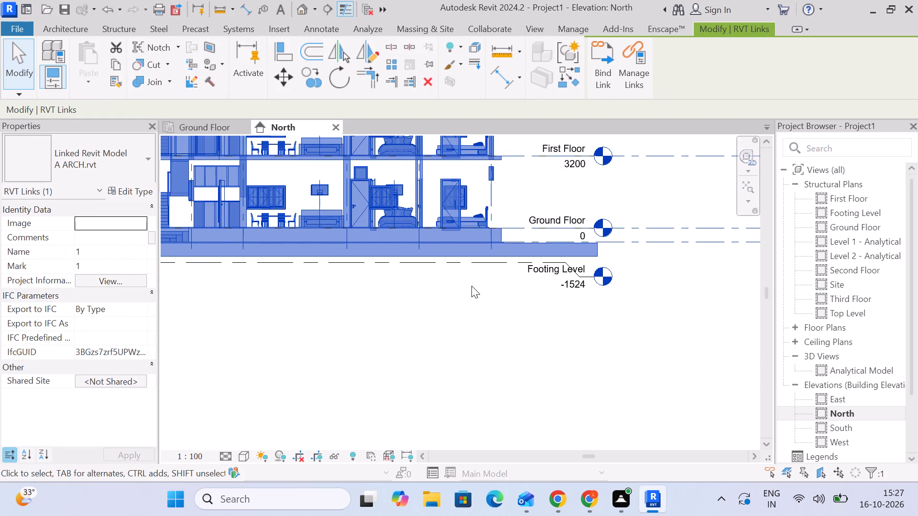
click(487, 298)
Compare the project's levels with the linked model's floor levels in the North elevation, from Footing Level to Top Level.
middle_drag(618, 260, 415, 271)
scroll(378, 243, up, 5)
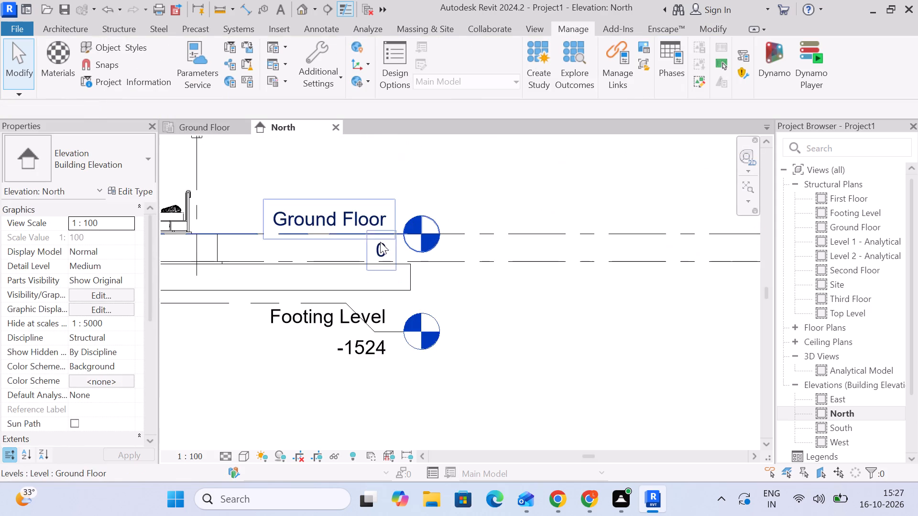
scroll(393, 236, up, 12)
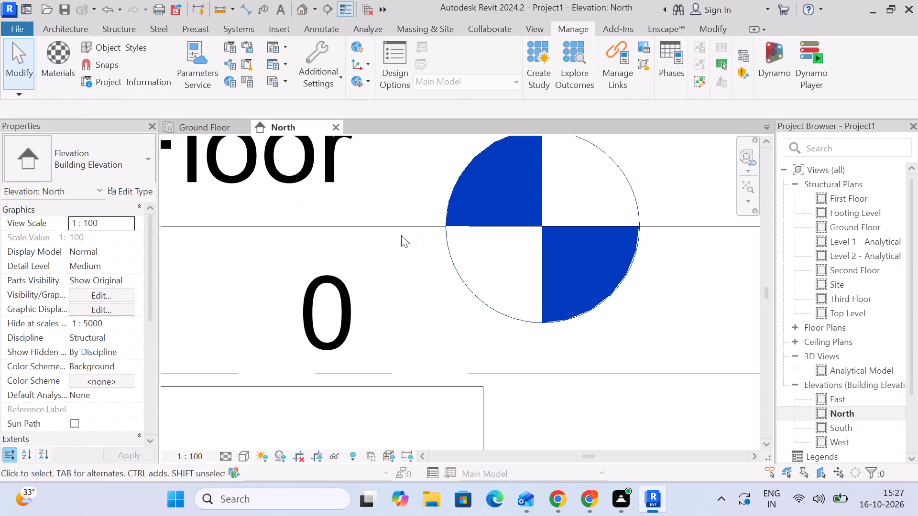
scroll(401, 235, down, 12)
scroll(453, 301, down, 4)
middle_drag(453, 301, 452, 294)
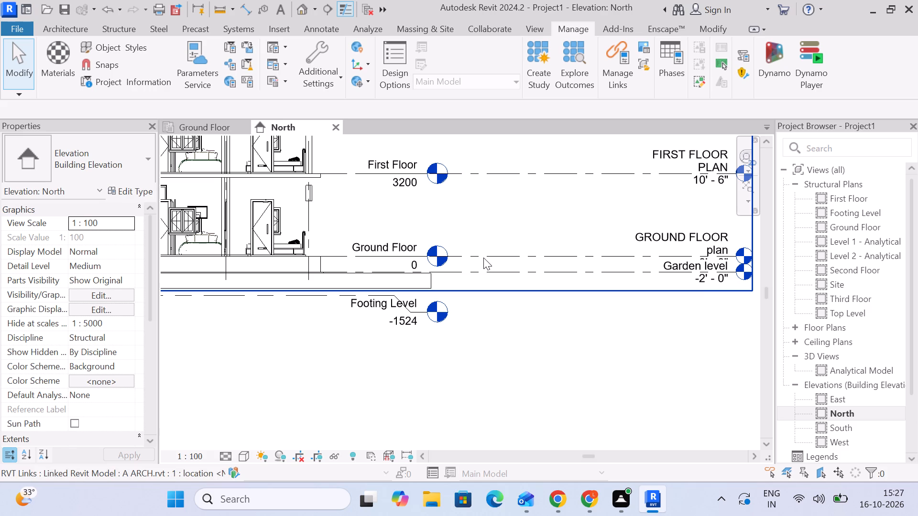
middle_drag(462, 225, 470, 256)
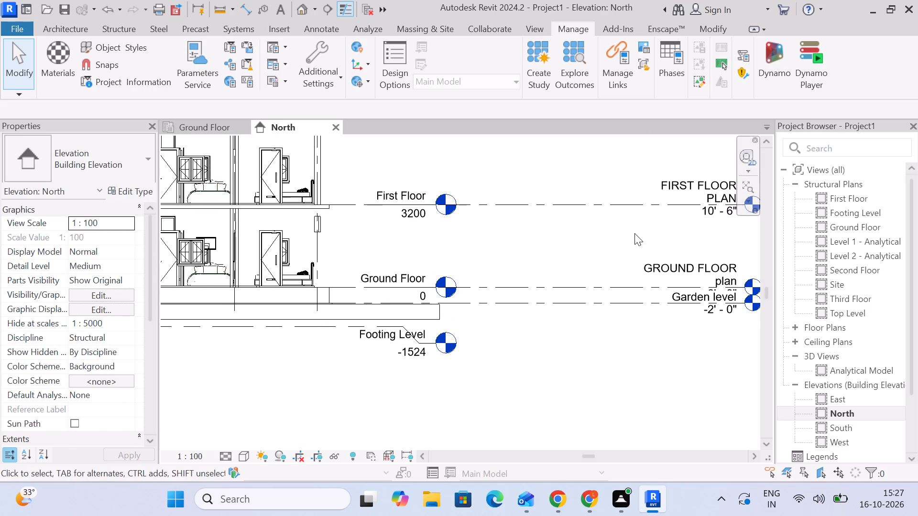
scroll(604, 258, down, 3)
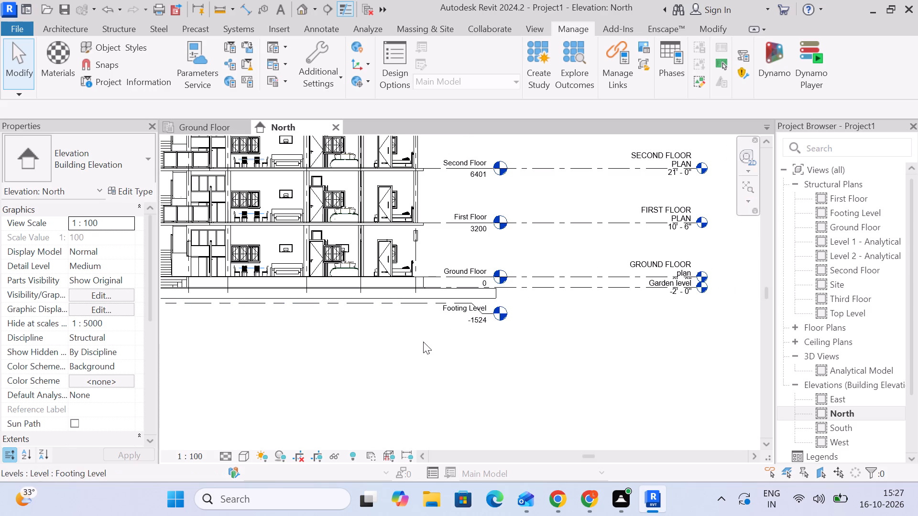
middle_drag(361, 354, 545, 437)
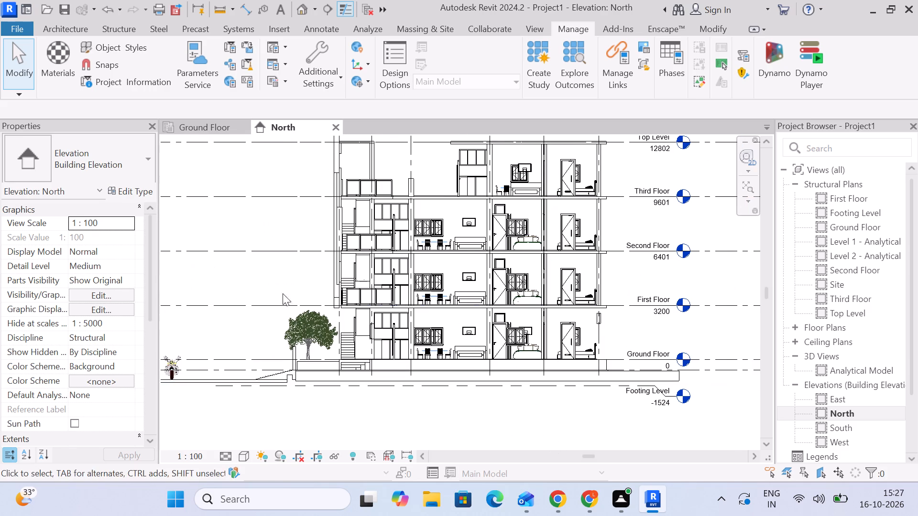
middle_drag(295, 275, 263, 299)
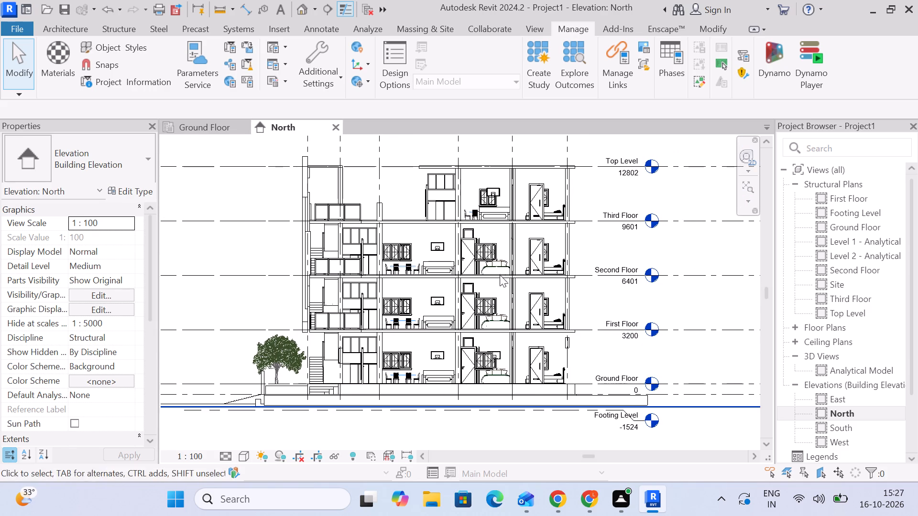
Set the North elevation's visual style to Shaded.
click(243, 454)
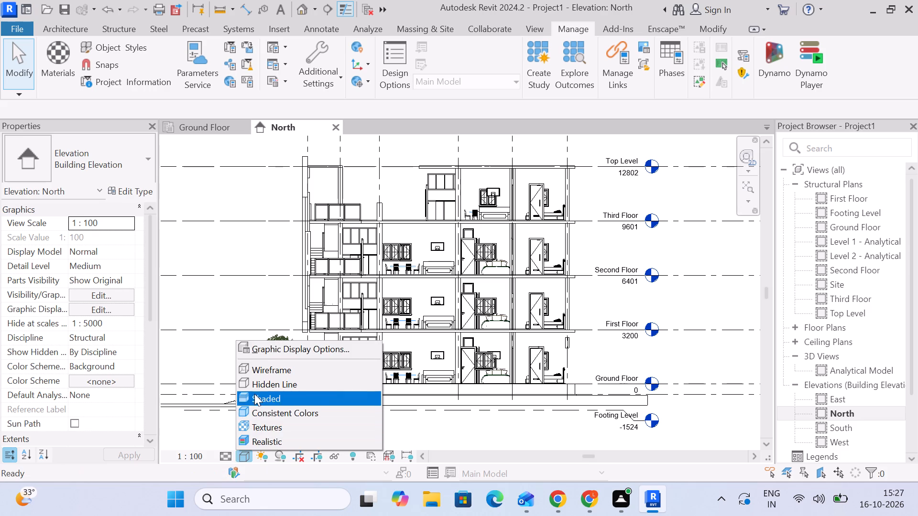
click(255, 393)
Examine the shaded linked building in the North elevation, including the storey between Third Floor and Top Level.
scroll(490, 268, up, 4)
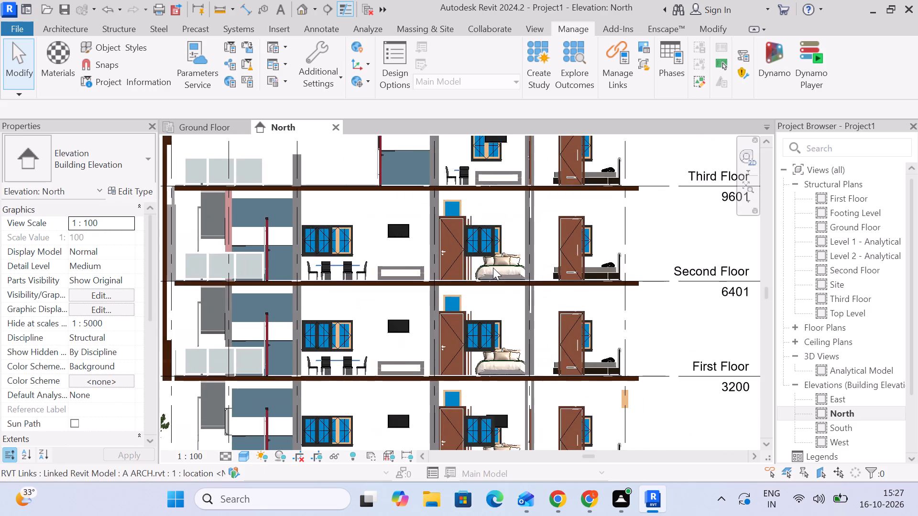
scroll(499, 269, down, 4)
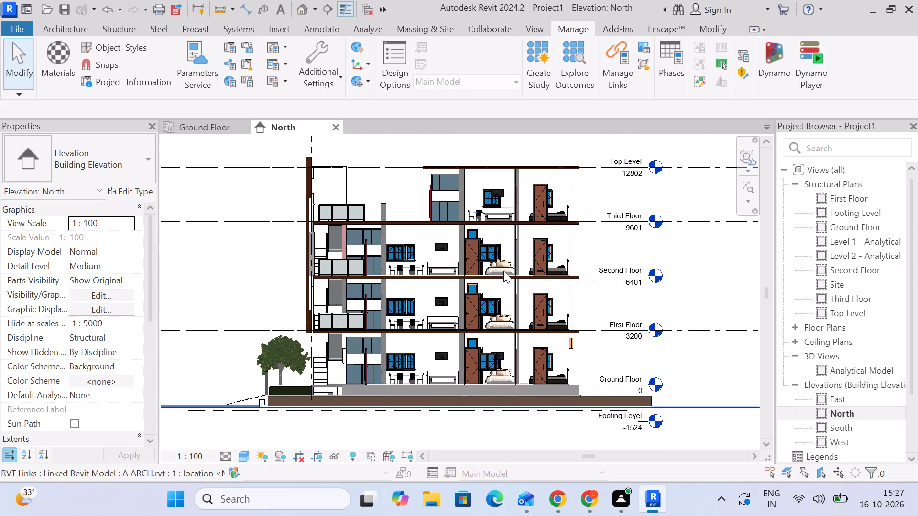
middle_drag(590, 247, 573, 217)
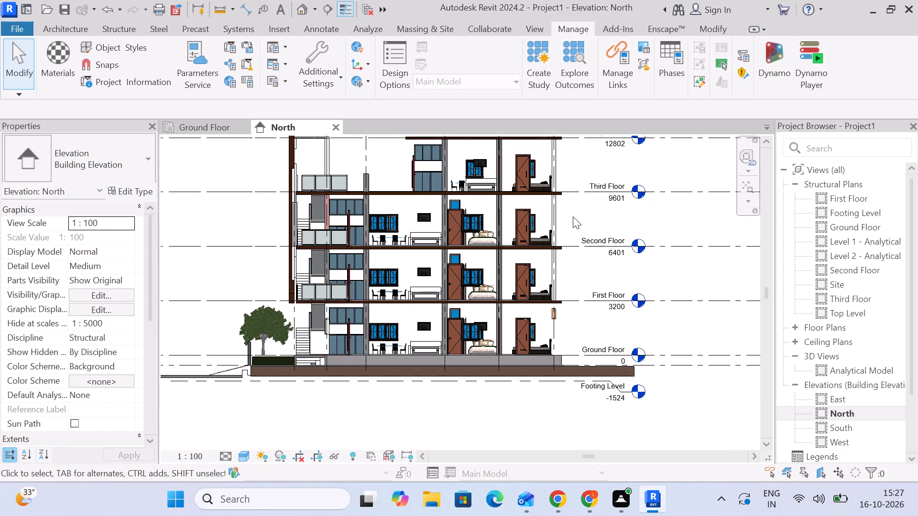
scroll(573, 216, down, 1)
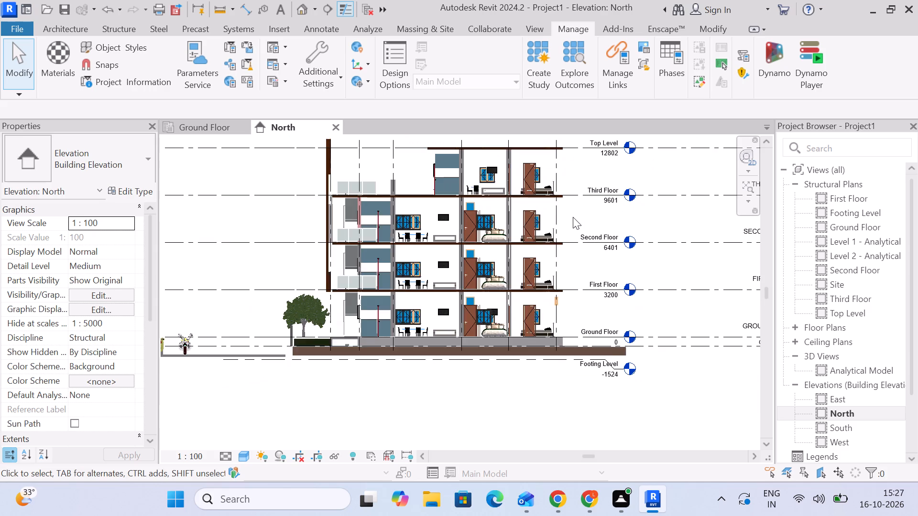
middle_drag(575, 223, 550, 255)
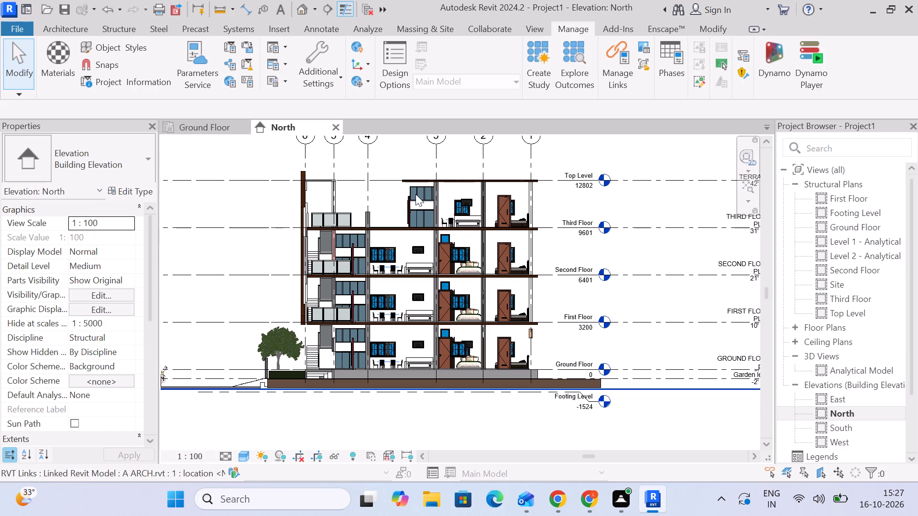
scroll(415, 193, up, 10)
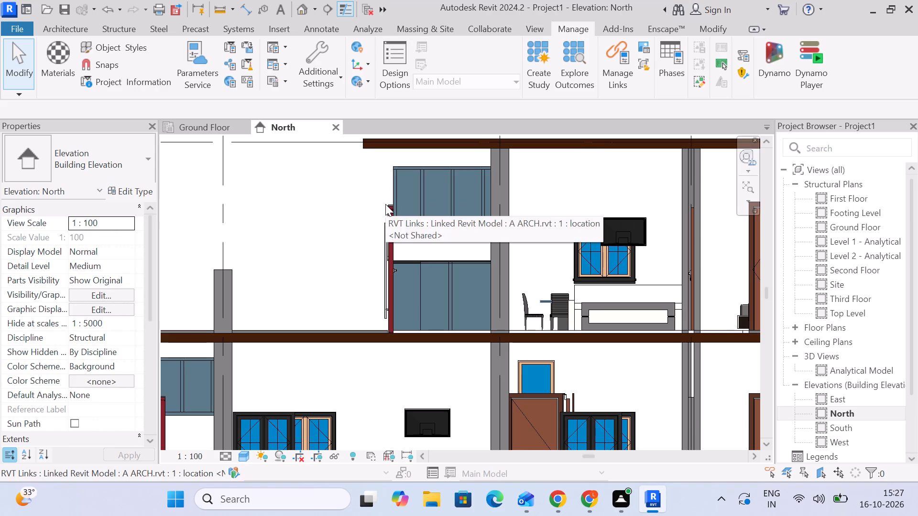
scroll(390, 201, up, 2)
scroll(426, 242, down, 8)
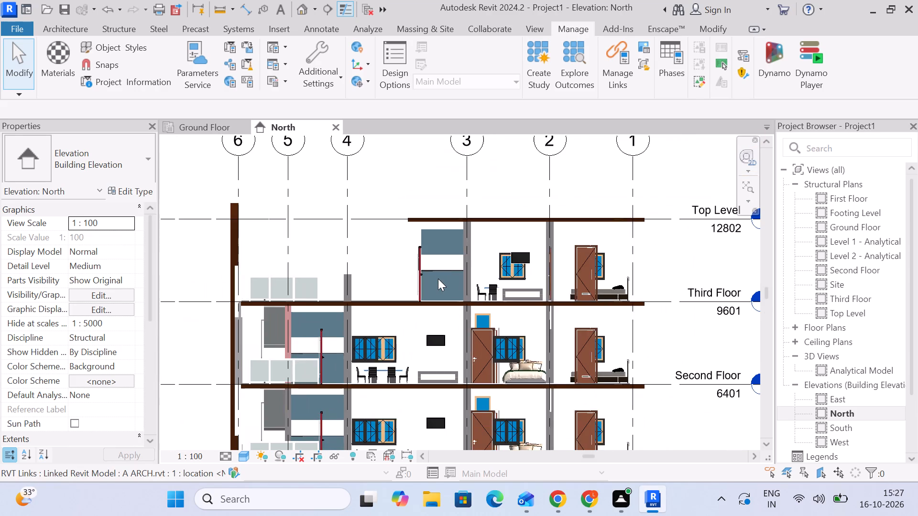
Examine the shaded linked building's storeys, glazing and slabs against the floor levels in the North elevation.
scroll(332, 348, up, 2)
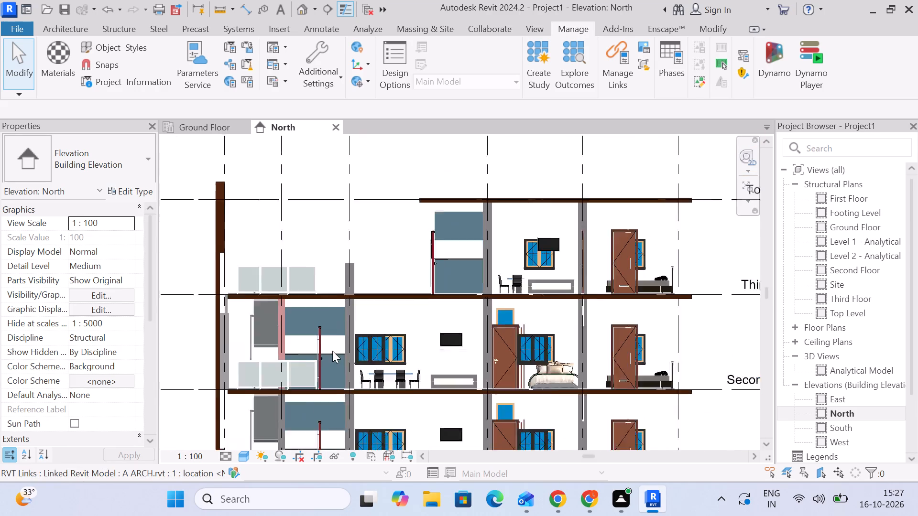
scroll(332, 351, up, 8)
scroll(316, 361, down, 2)
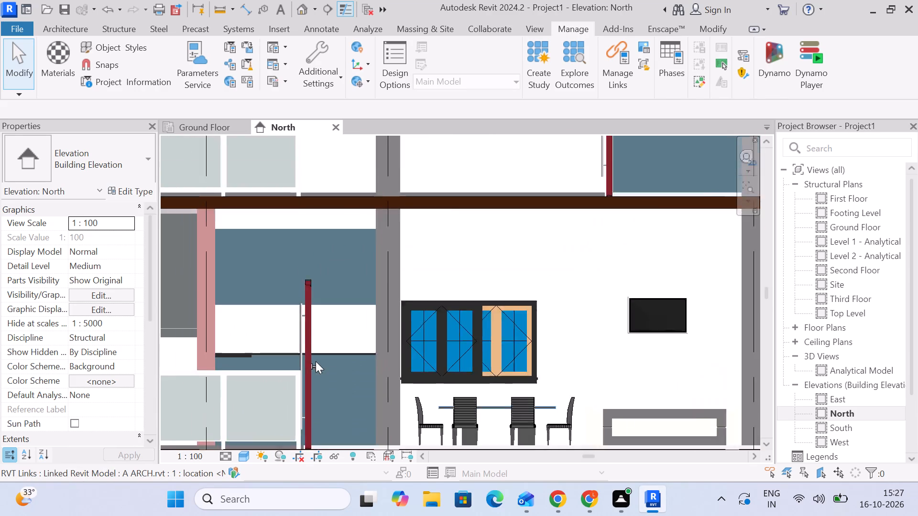
scroll(316, 361, down, 2)
middle_drag(535, 195, 519, 360)
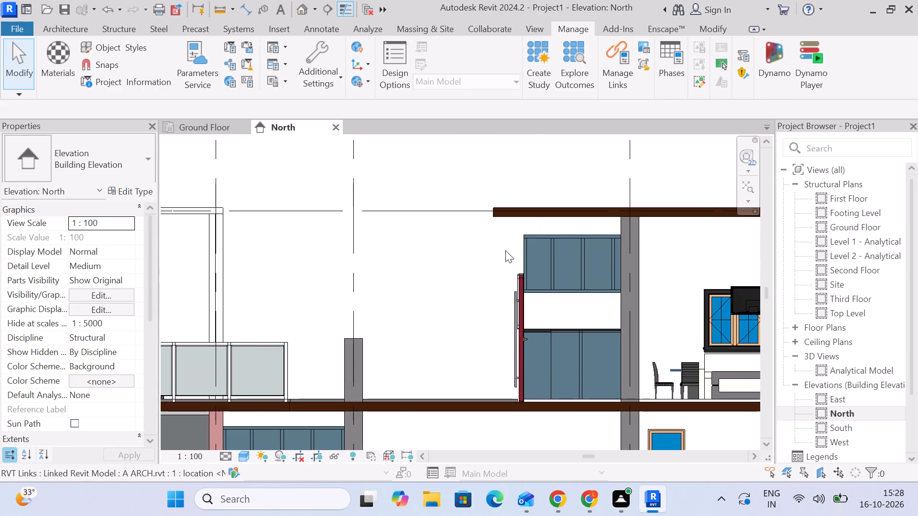
scroll(510, 254, down, 4)
middle_drag(658, 272, 489, 162)
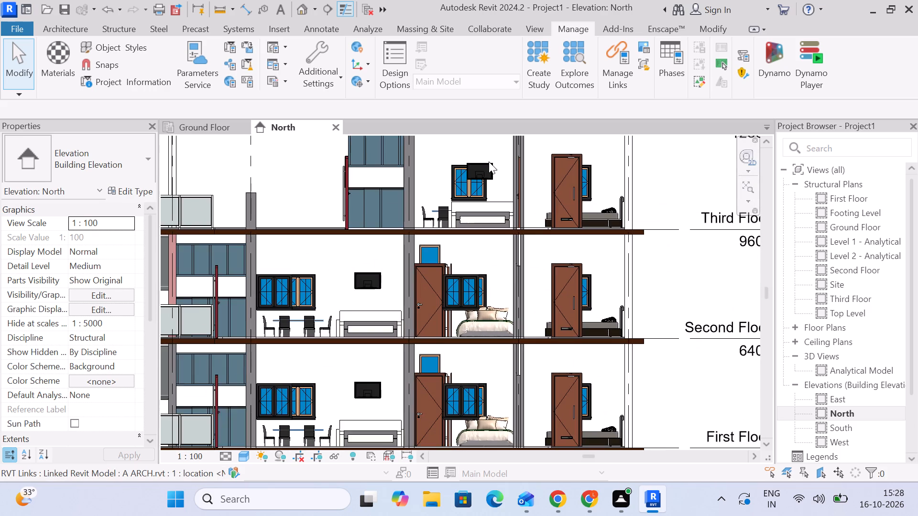
scroll(489, 161, down, 2)
scroll(582, 242, down, 2)
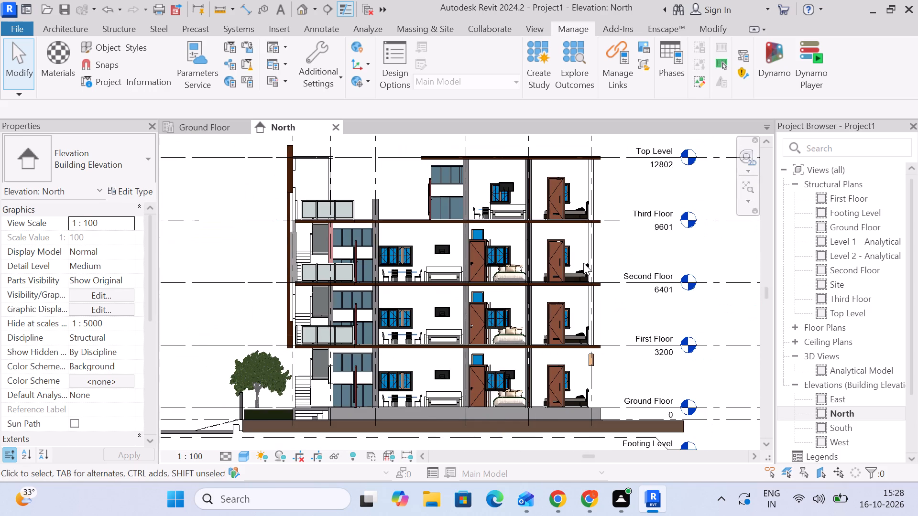
Return to the Ground Floor structural plan, and from there open the default 3D view.
click(181, 126)
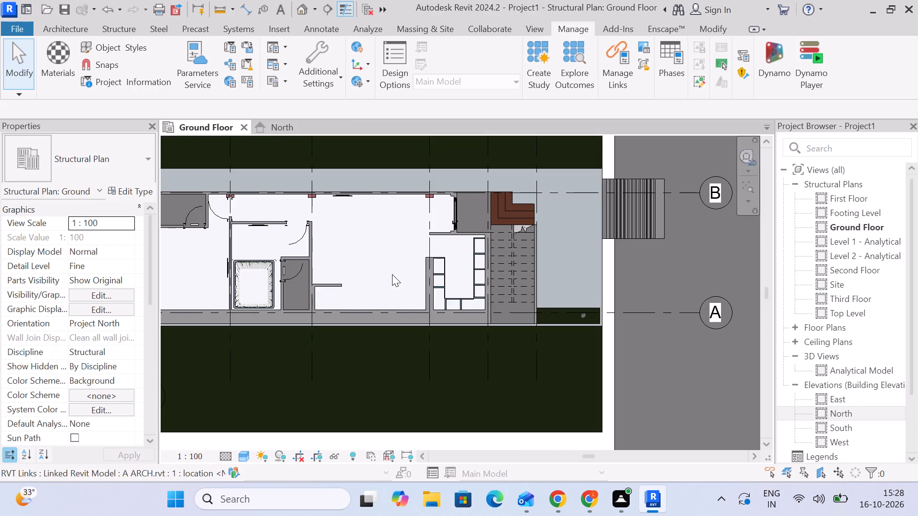
scroll(392, 274, down, 4)
scroll(270, 279, up, 2)
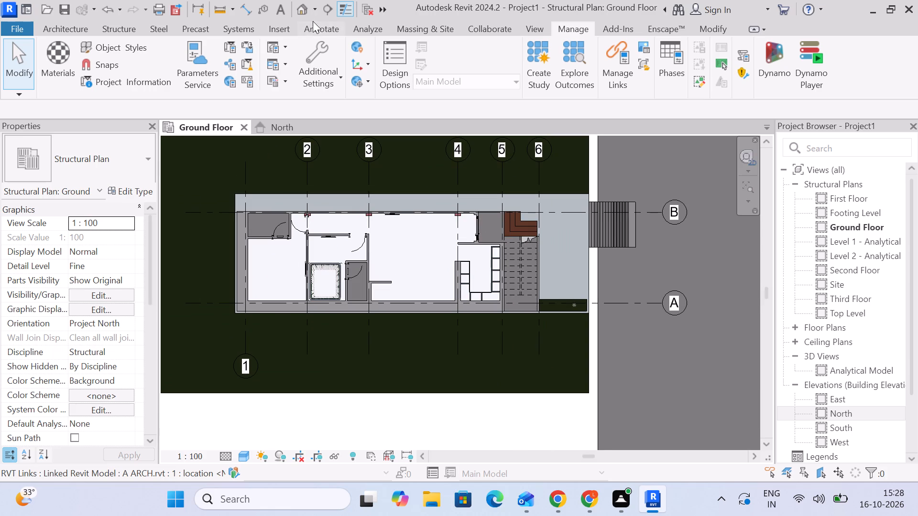
click(294, 11)
click(298, 11)
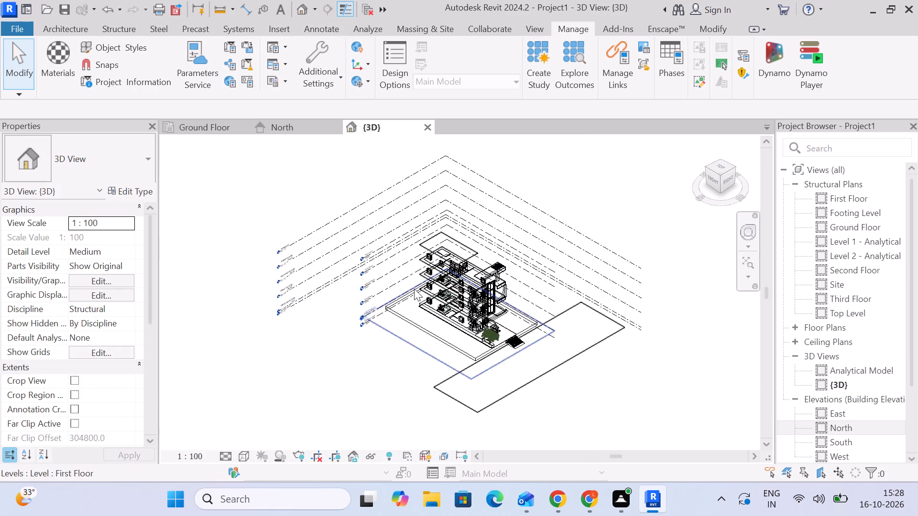
Turn on visibility of all Architecture model categories in the 3D view's Visibility/Graphic Overrides.
scroll(435, 261, up, 6)
scroll(466, 284, up, 3)
scroll(549, 324, down, 3)
middle_drag(549, 318, 429, 249)
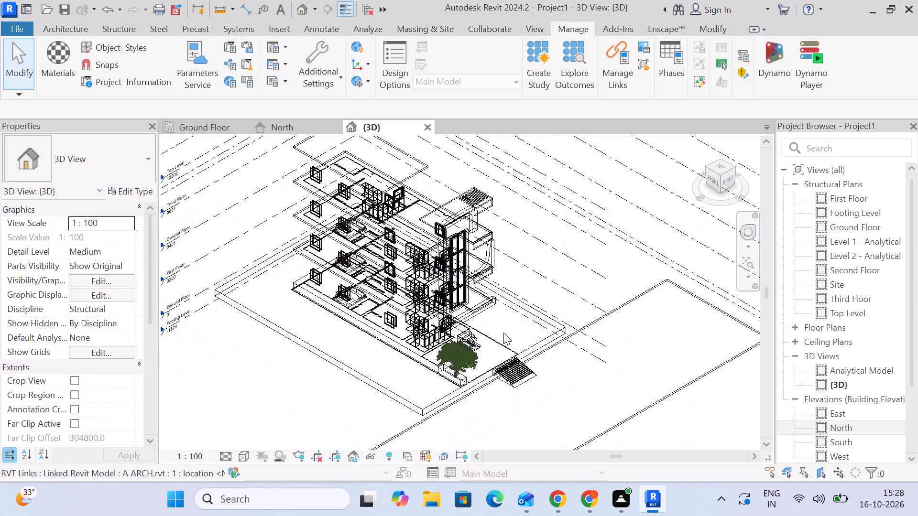
click(280, 404)
scroll(427, 261, up, 5)
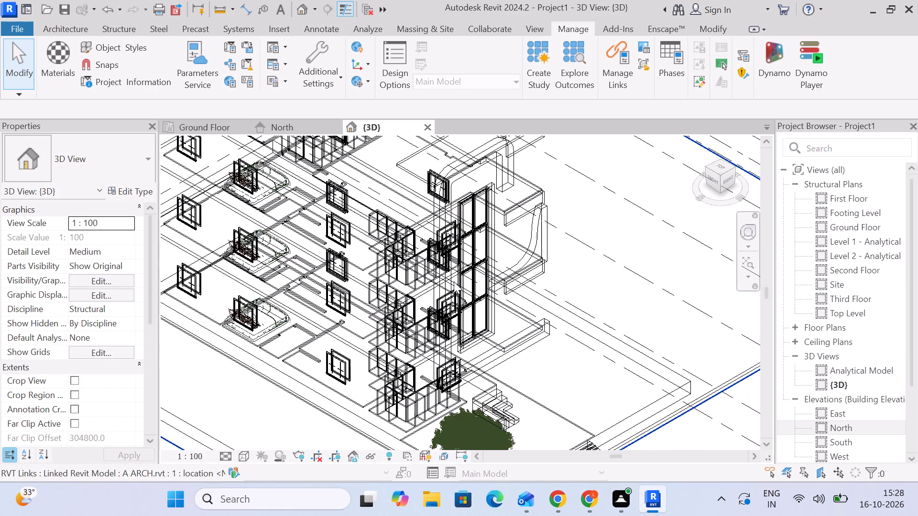
scroll(458, 182, down, 4)
click(540, 31)
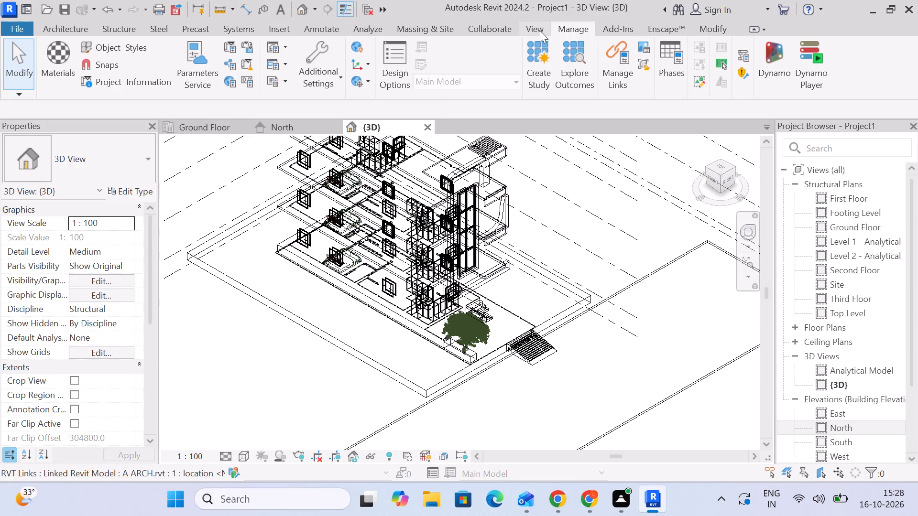
click(158, 45)
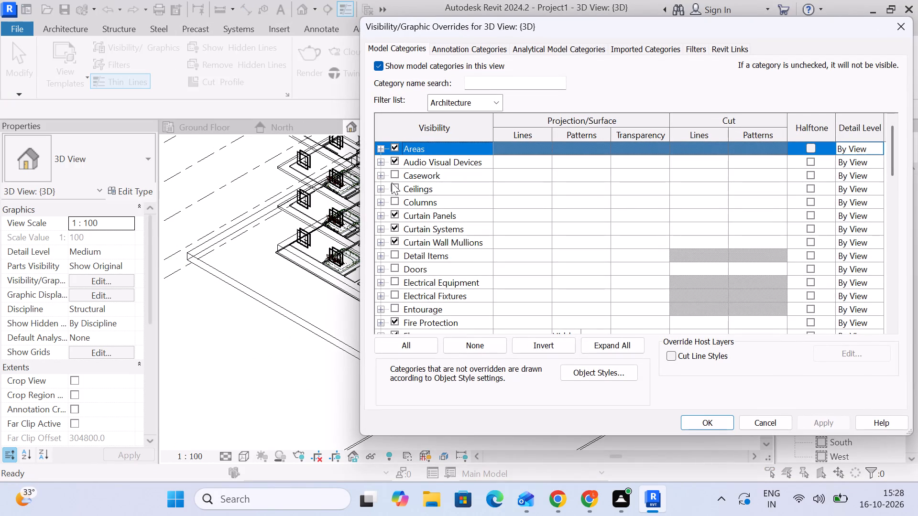
click(398, 174)
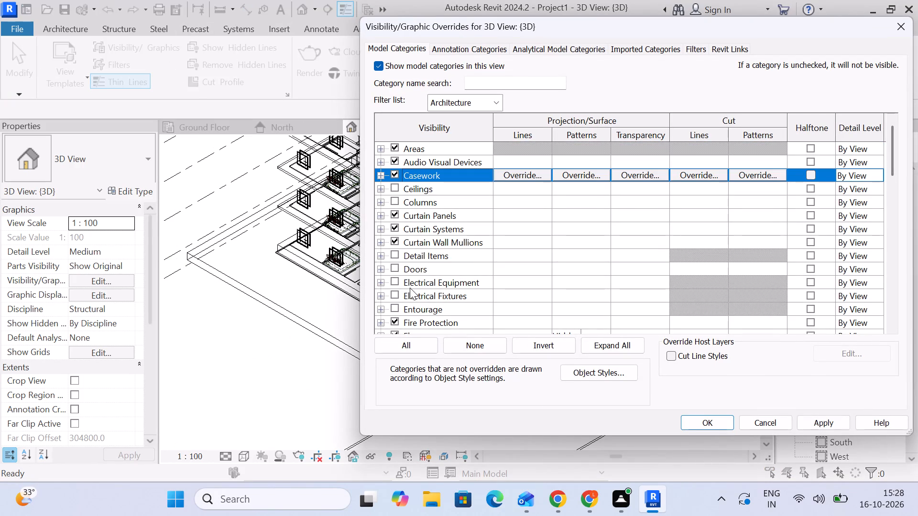
click(409, 343)
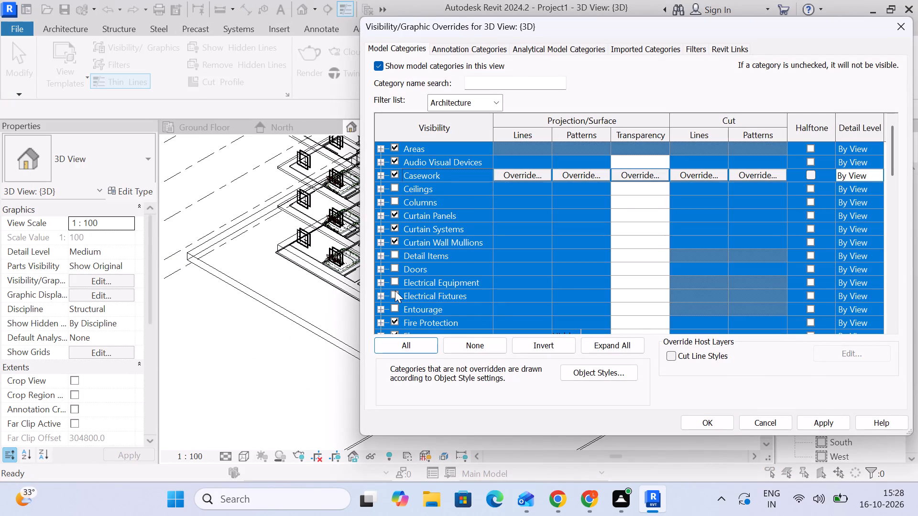
click(395, 290)
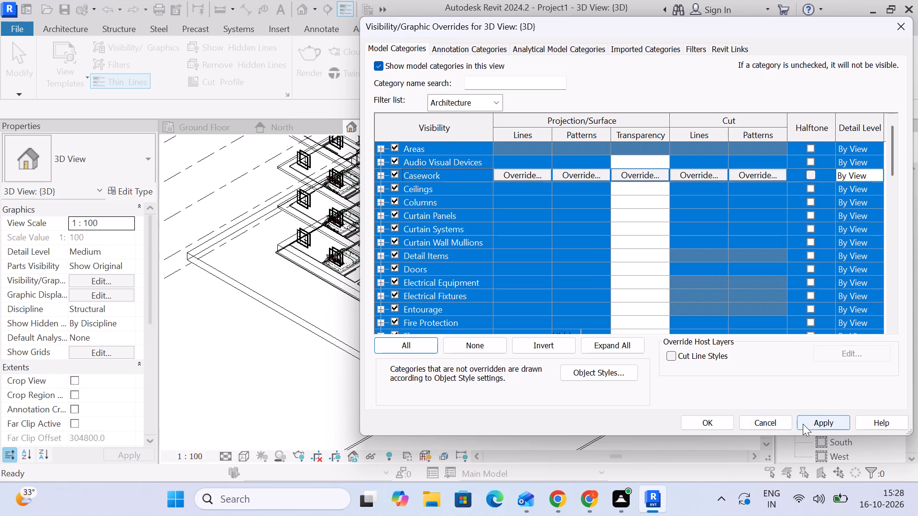
click(803, 424)
click(700, 420)
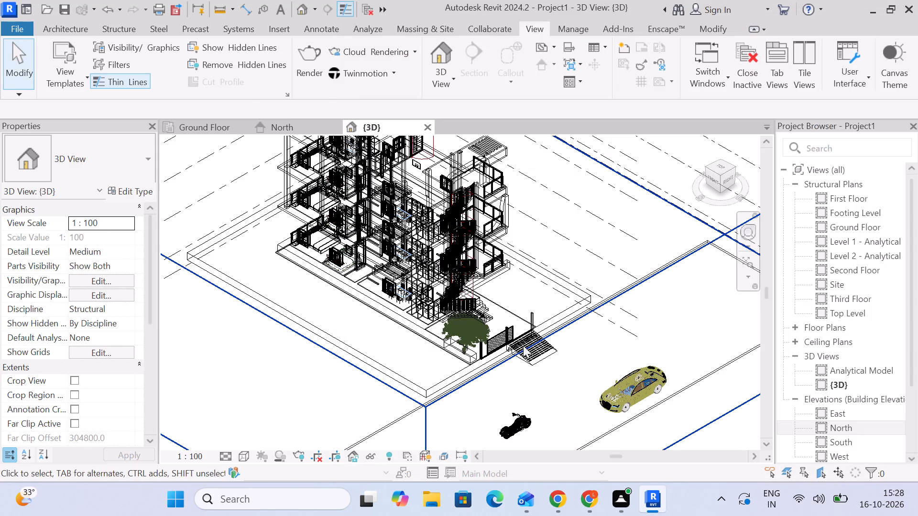
Set the 3D view's visual style to Shaded.
click(247, 460)
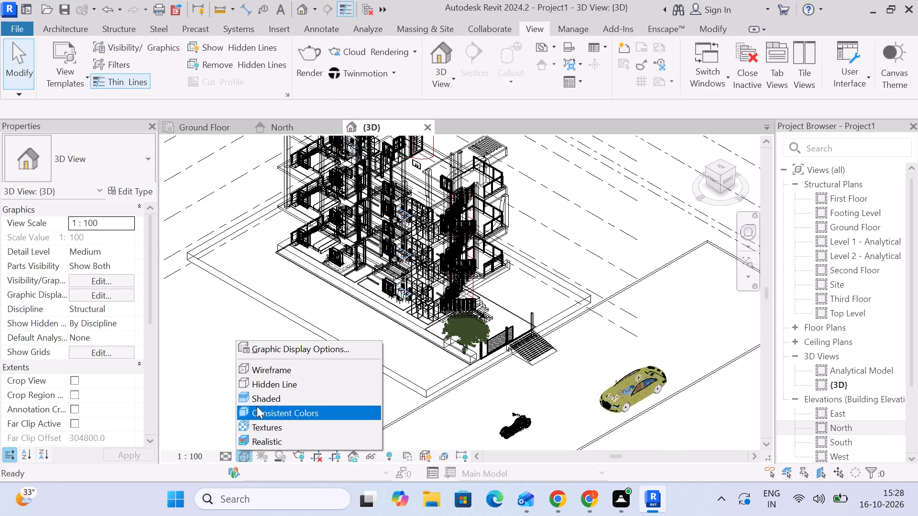
click(260, 399)
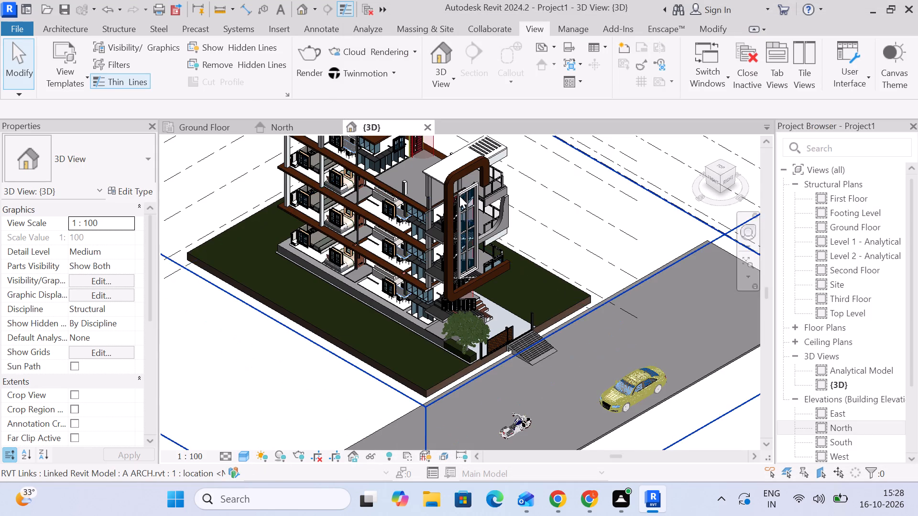
Examine the shaded linked building in the 3D view, including its facade, interiors, floor slabs and columns.
scroll(460, 196, up, 5)
scroll(301, 240, up, 4)
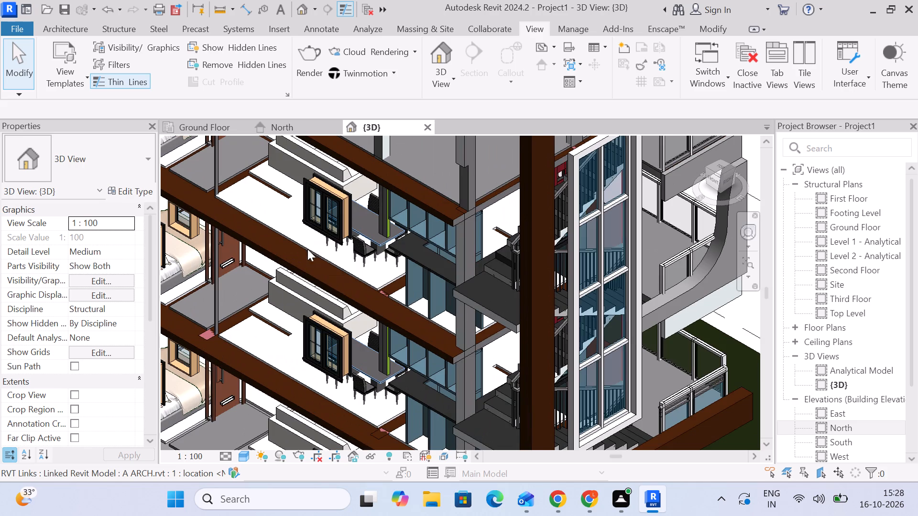
scroll(429, 315, down, 8)
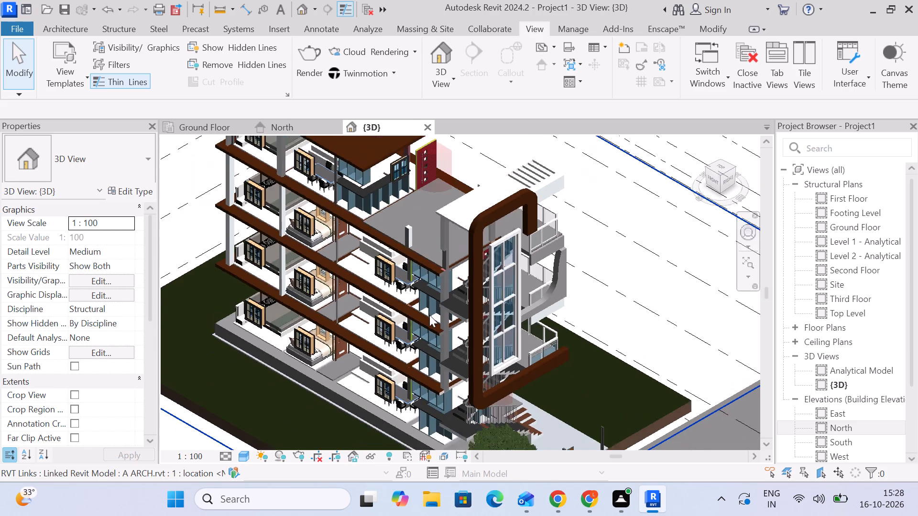
scroll(429, 315, down, 1)
middle_drag(429, 315, 436, 303)
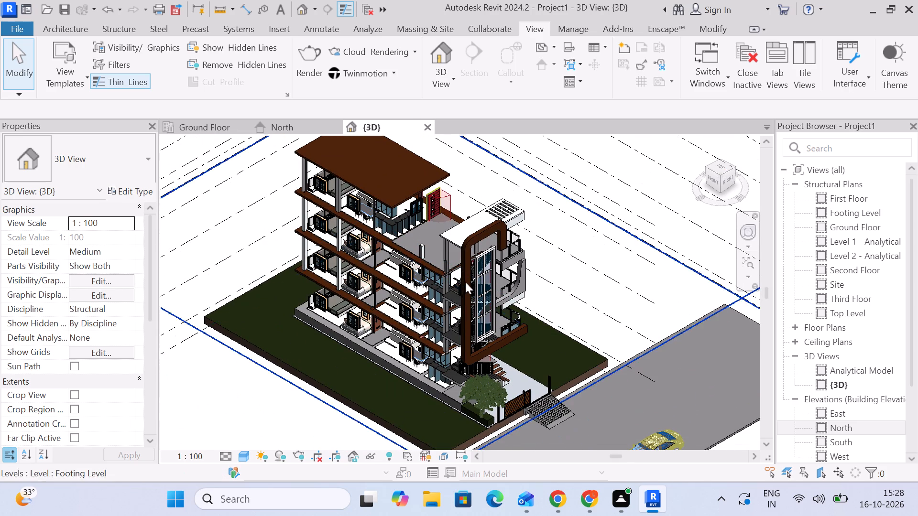
scroll(331, 268, up, 5)
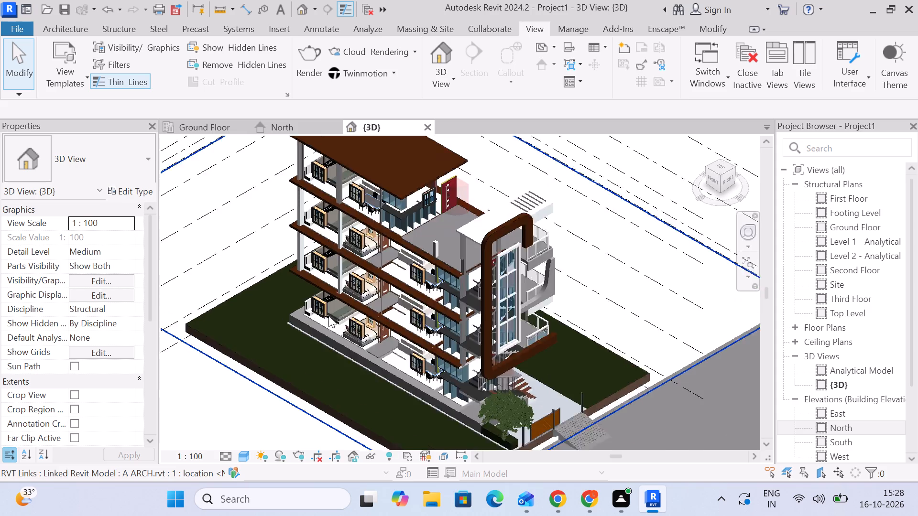
scroll(331, 280, up, 5)
scroll(349, 310, down, 3)
middle_drag(349, 314, 382, 464)
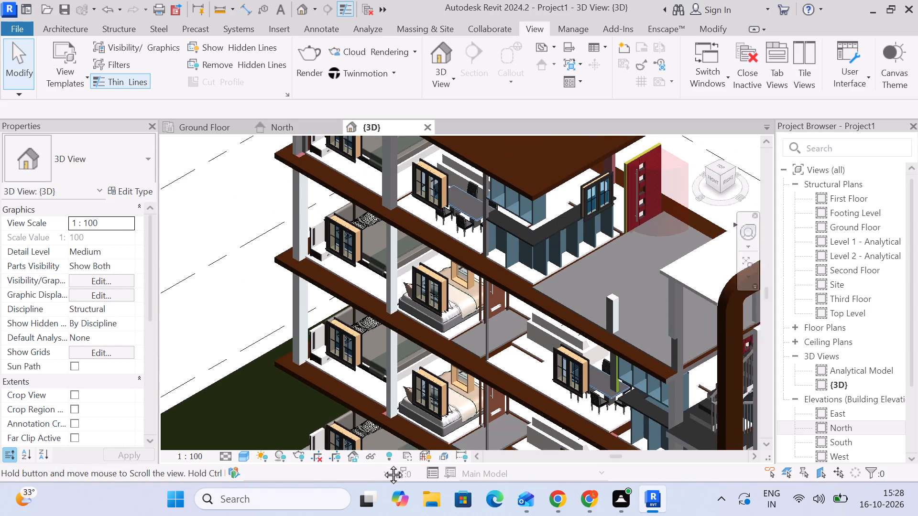
middle_drag(382, 464, 383, 465)
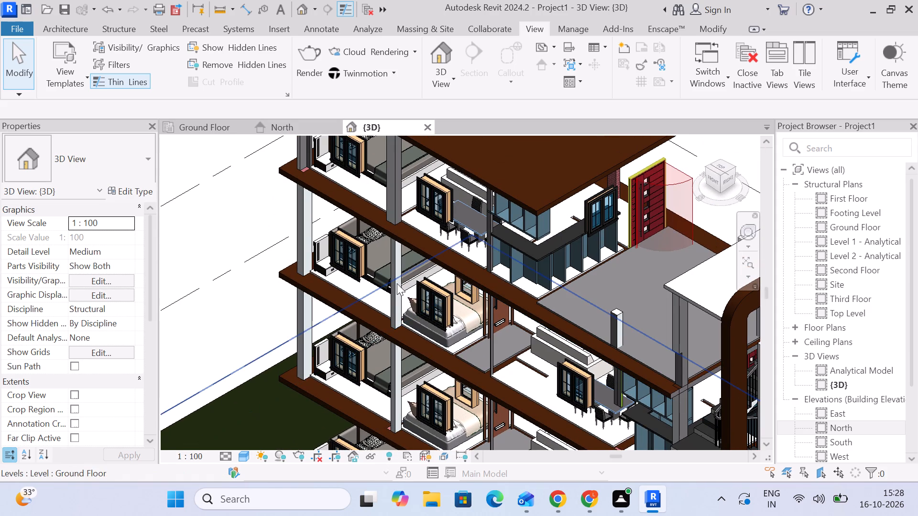
Add Structure to the Architecture category filter in the 3D view's Visibility/Graphic Overrides and make all listed model categories visible.
click(173, 48)
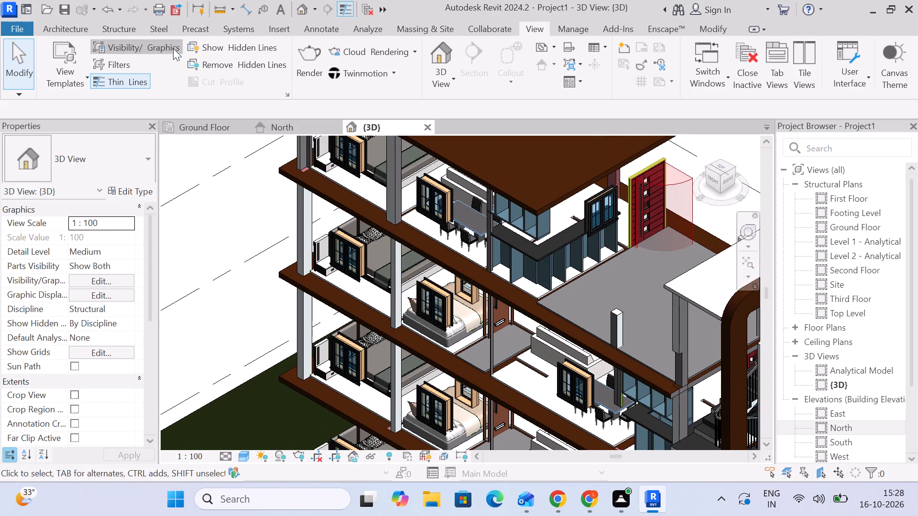
click(439, 98)
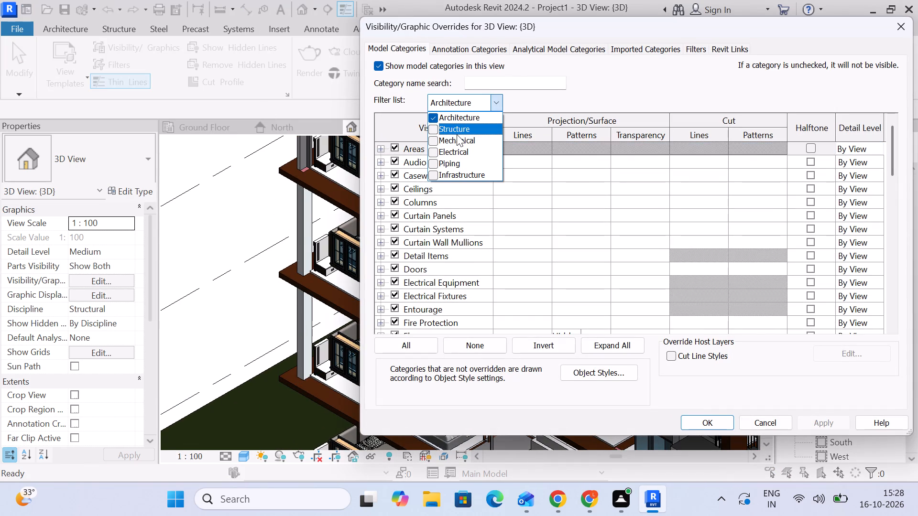
click(457, 134)
click(427, 125)
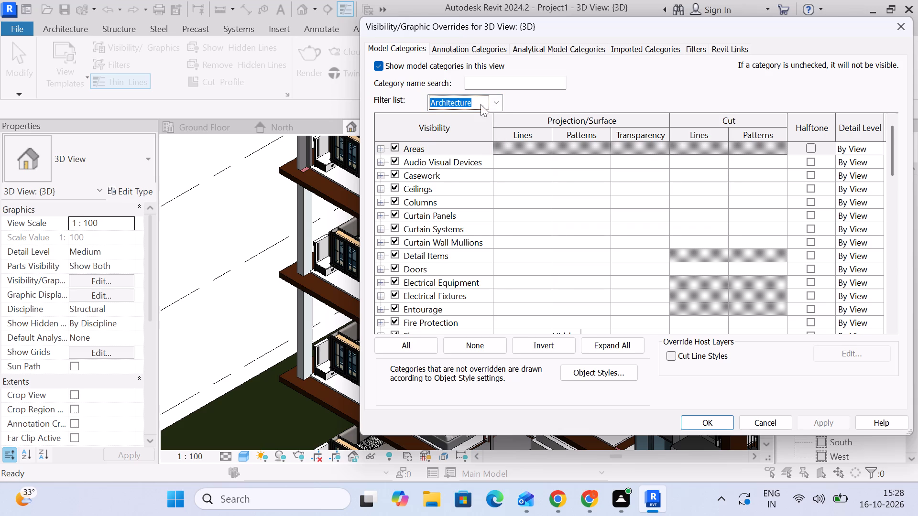
click(606, 97)
click(499, 105)
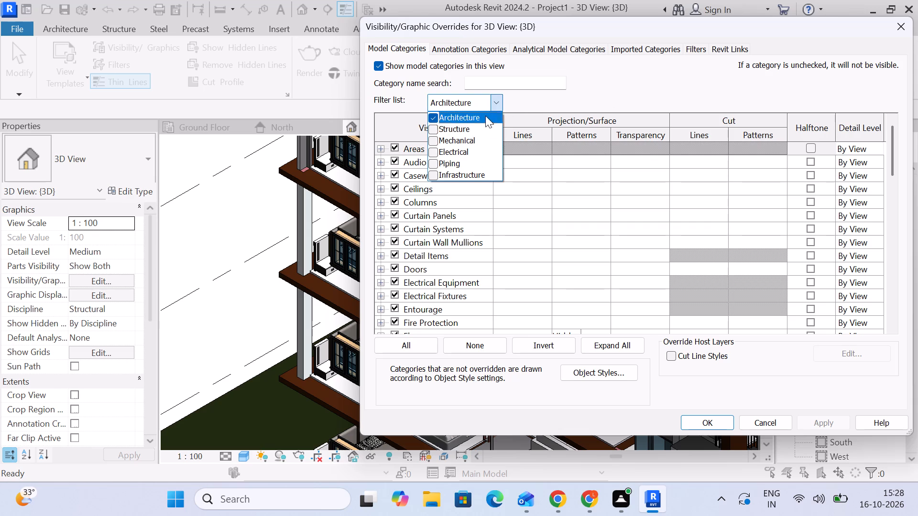
click(431, 129)
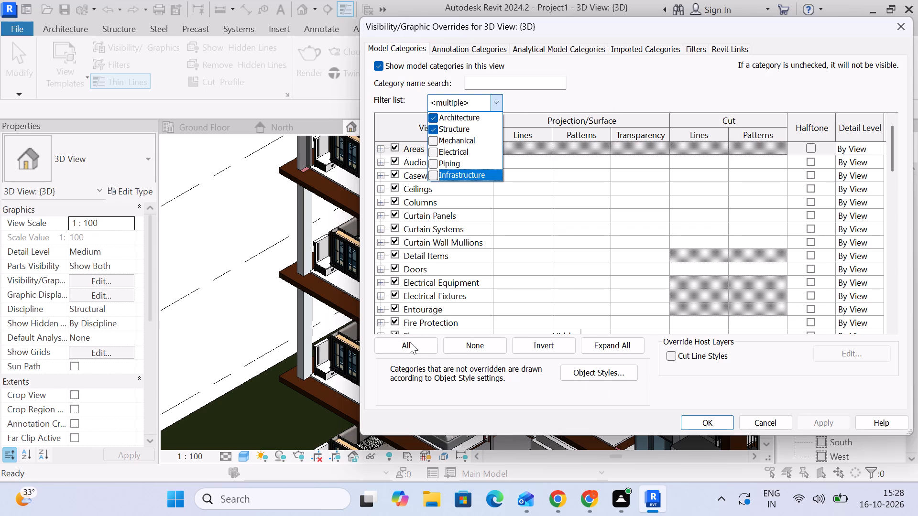
click(636, 76)
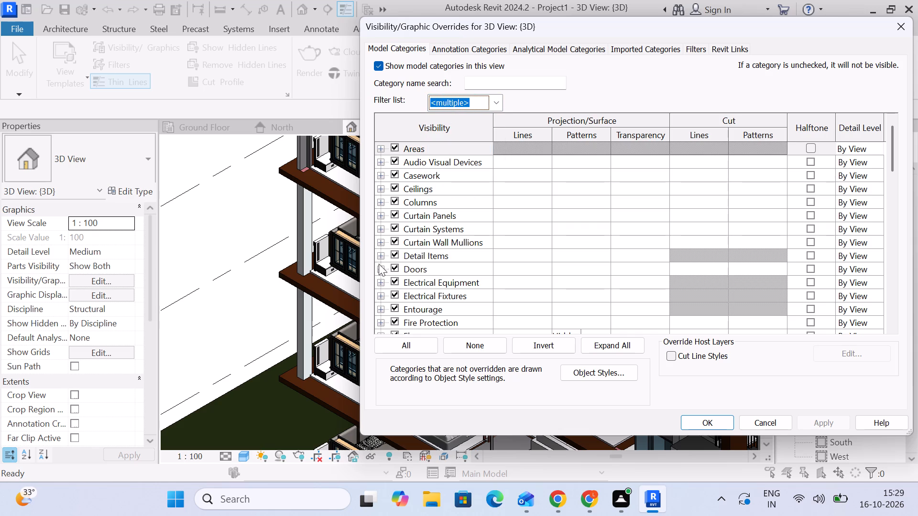
click(395, 346)
double_click(391, 277)
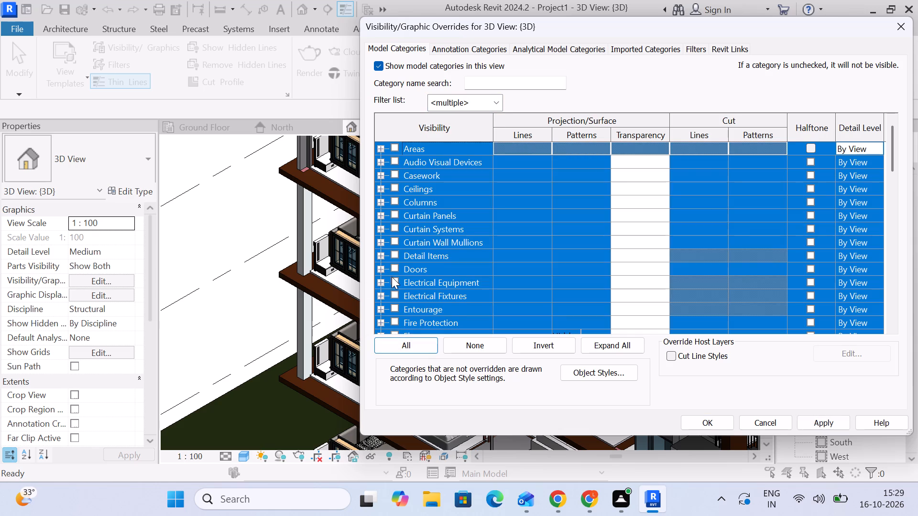
click(818, 420)
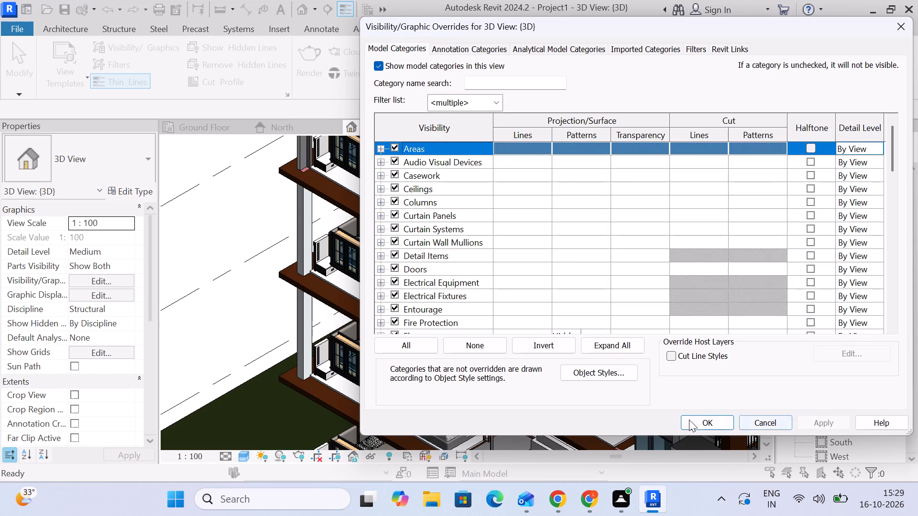
click(691, 419)
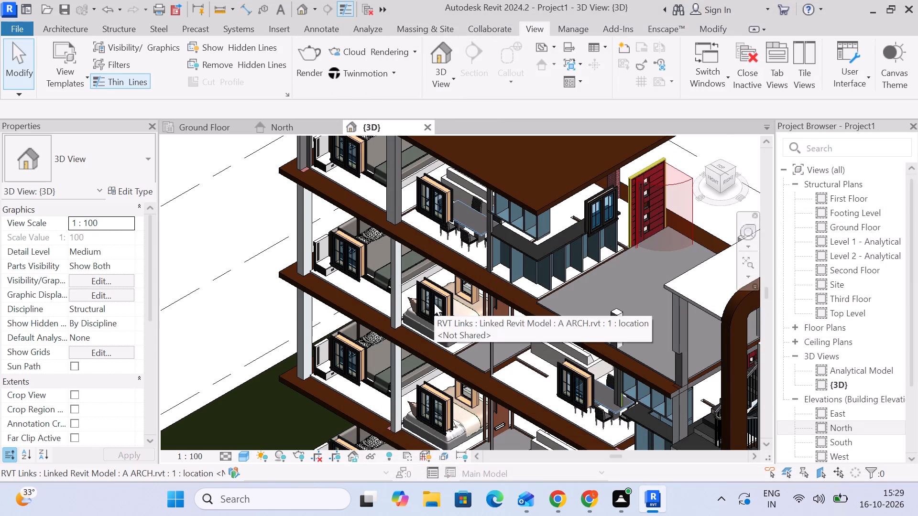
Examine the linked A ARCH building in the 3D view, including its floors, interiors, entrance stair, site and road.
scroll(338, 366, down, 5)
middle_drag(363, 361, 325, 275)
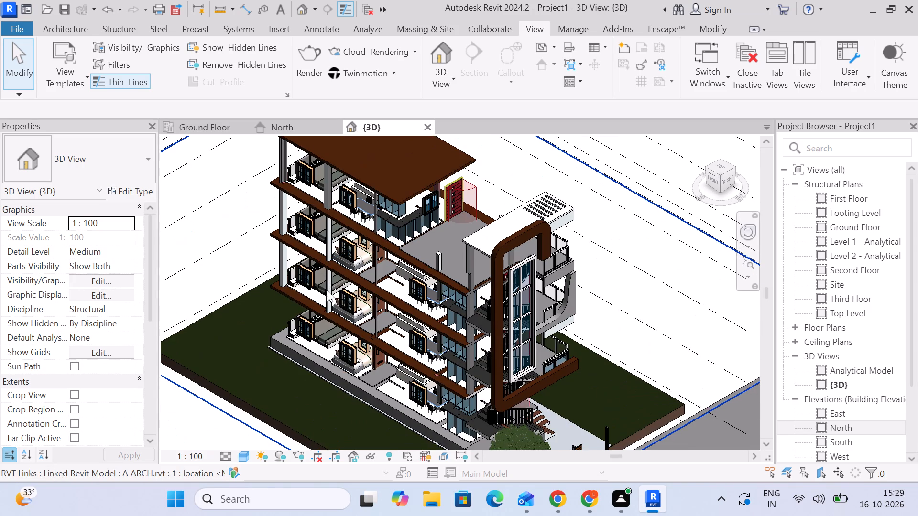
middle_drag(400, 308, 395, 274)
middle_drag(439, 315, 421, 252)
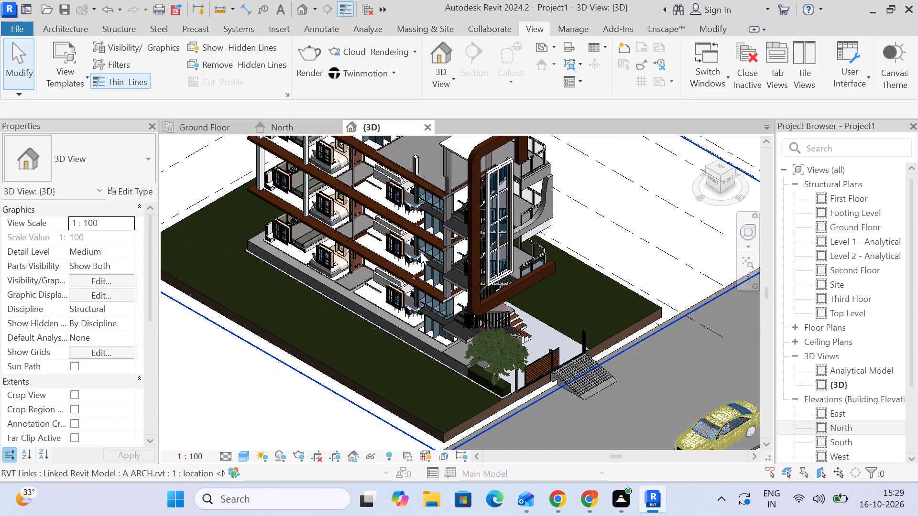
scroll(468, 315, up, 10)
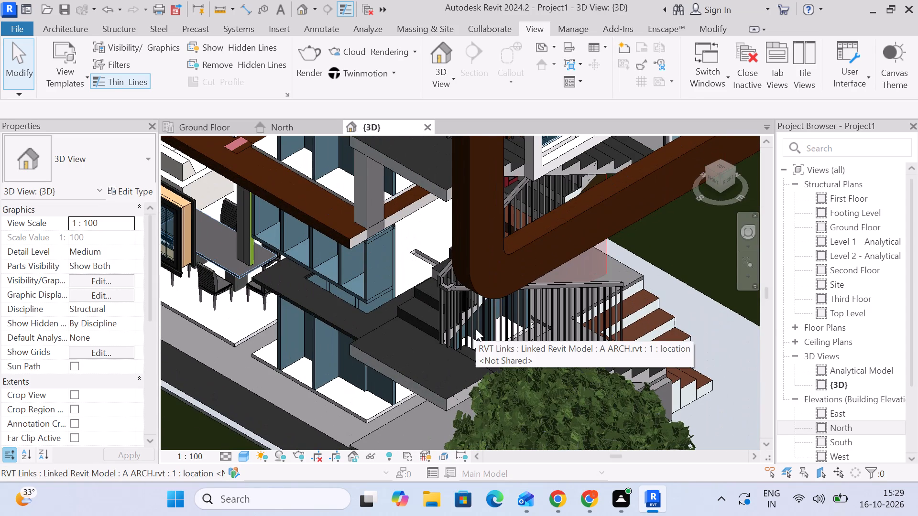
scroll(369, 346, down, 13)
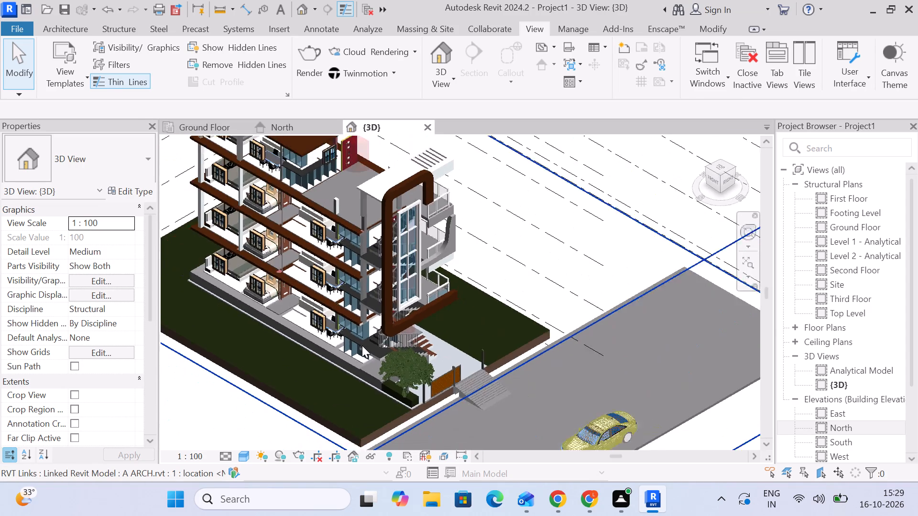
middle_drag(353, 285, 421, 268)
scroll(422, 268, down, 4)
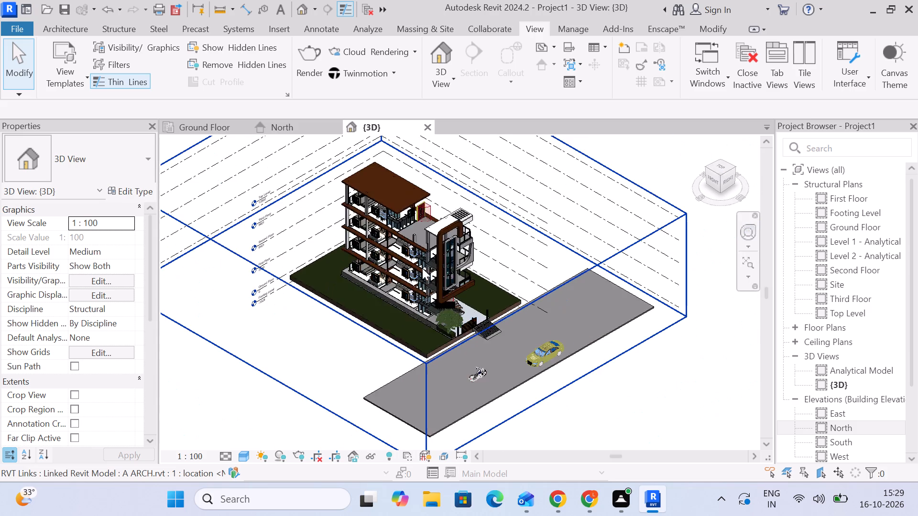
scroll(422, 268, down, 3)
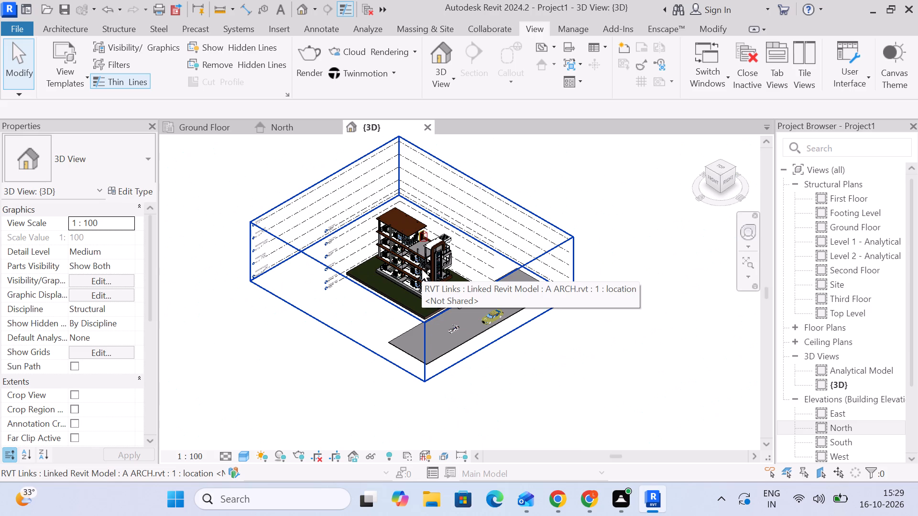
scroll(421, 248, up, 6)
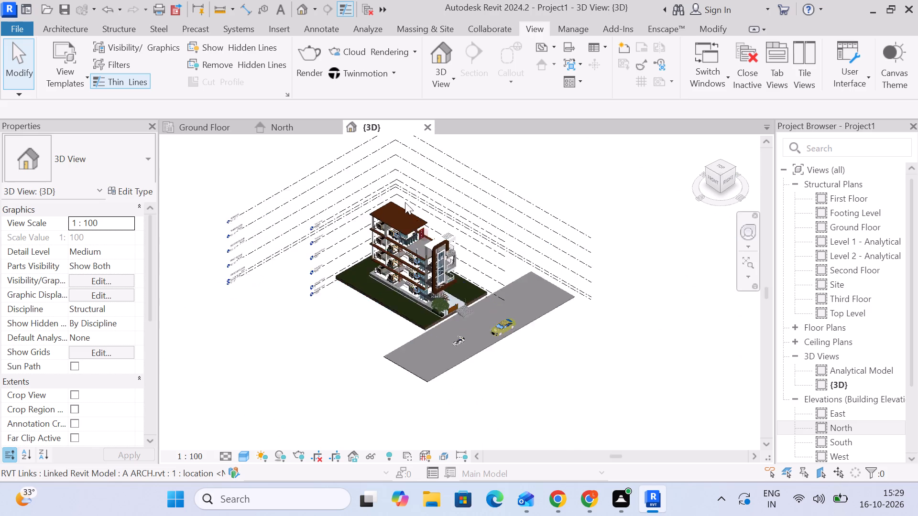
scroll(403, 198, up, 5)
scroll(300, 281, up, 4)
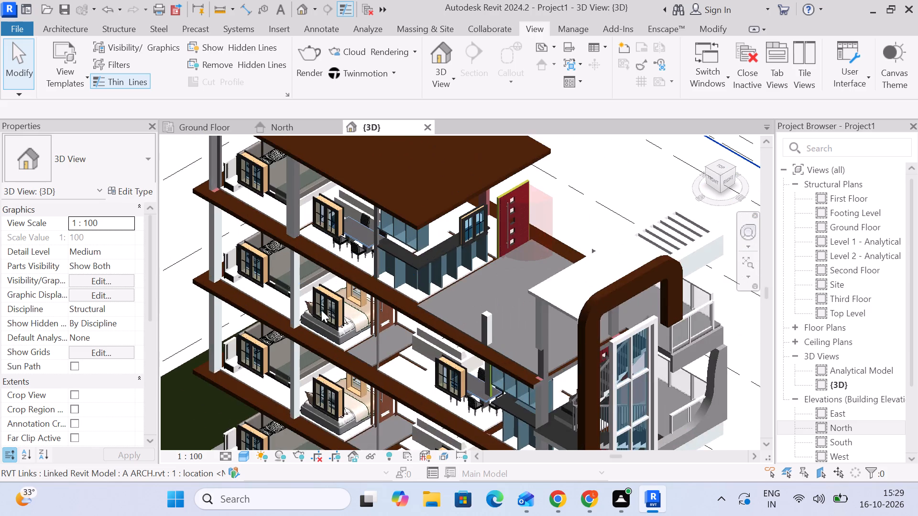
scroll(346, 309, up, 4)
scroll(352, 311, down, 4)
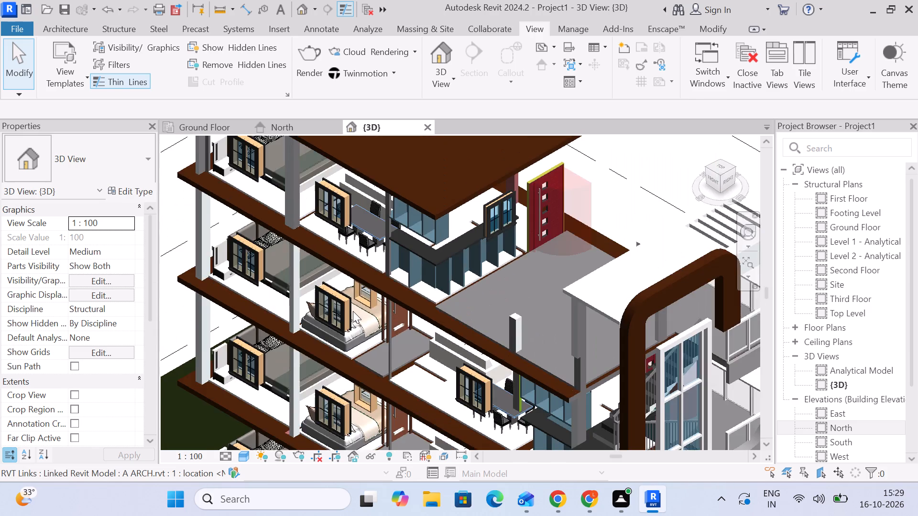
scroll(353, 311, down, 7)
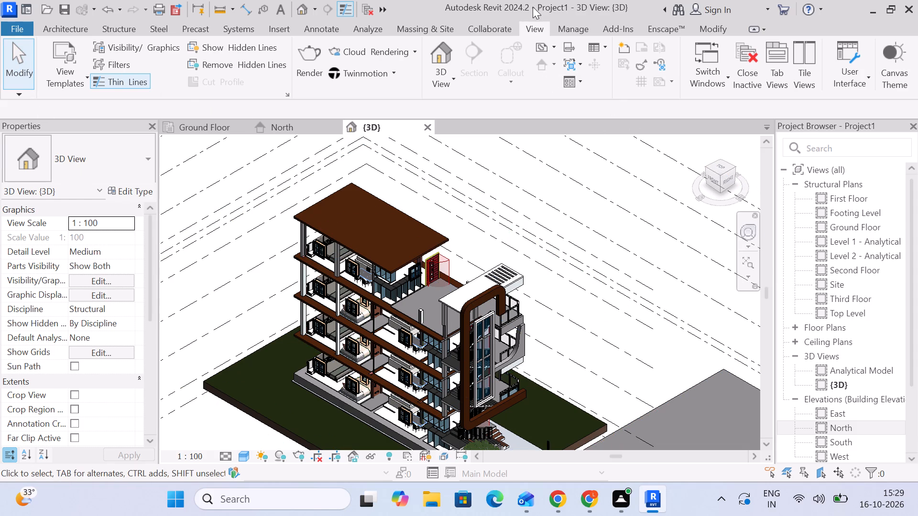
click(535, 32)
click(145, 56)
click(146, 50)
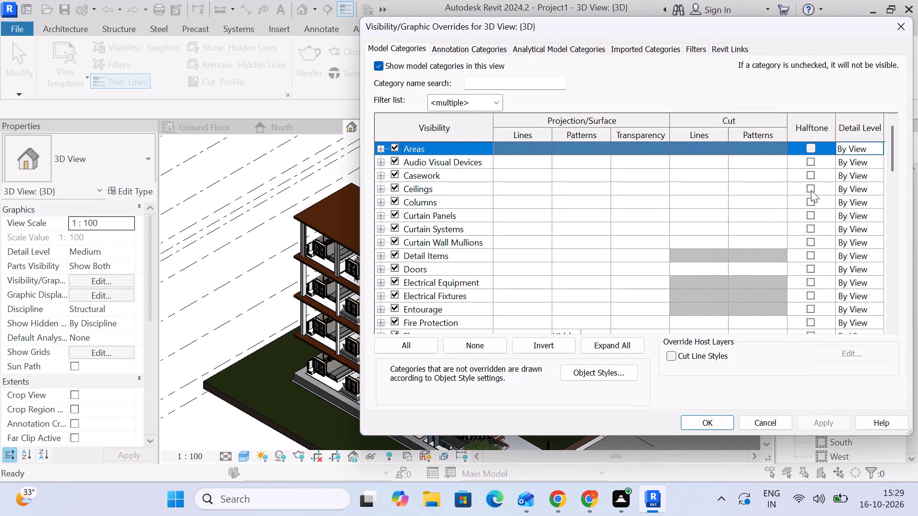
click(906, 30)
Reload the A ARCH.rvt Revit link through Manage Links.
click(578, 26)
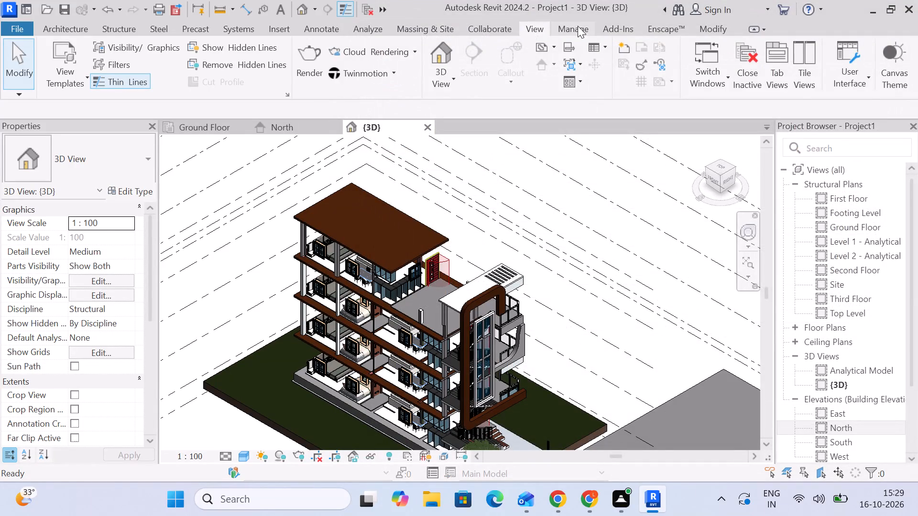
click(611, 50)
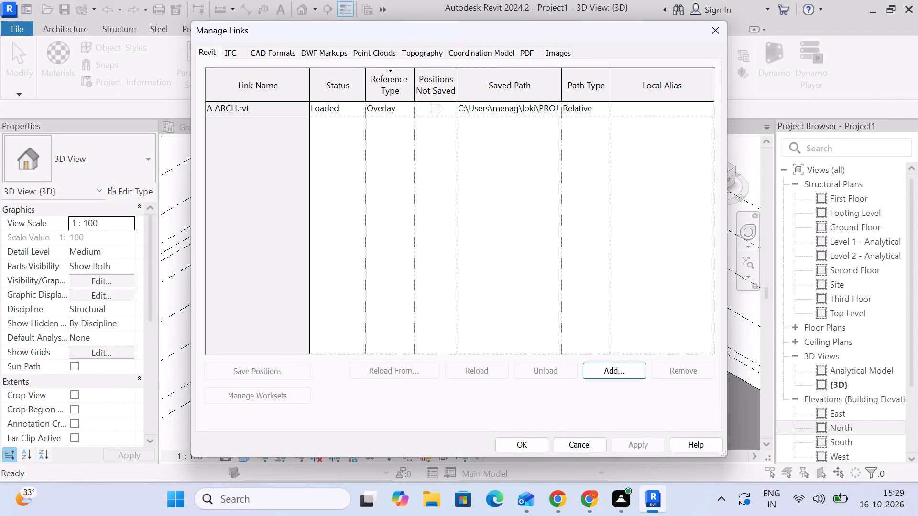
drag(298, 112, 298, 121)
drag(474, 357, 485, 365)
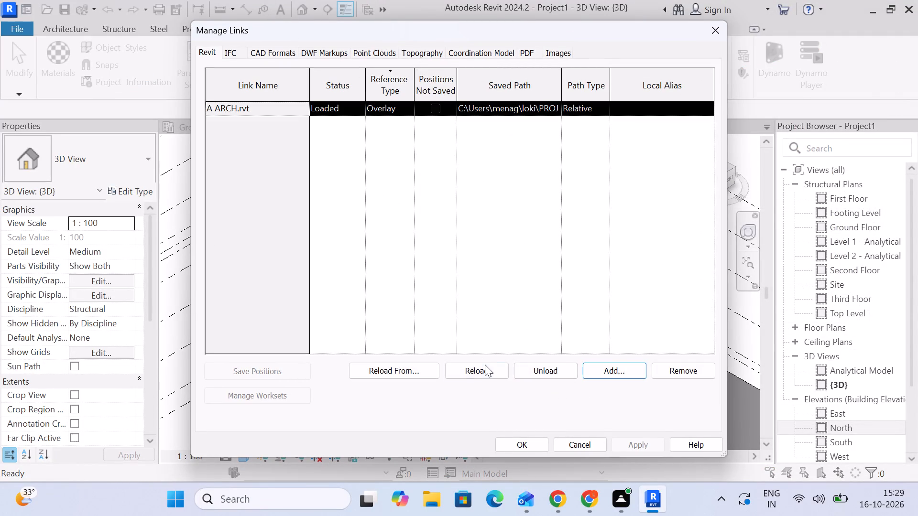
drag(485, 365, 485, 365)
click(485, 365)
click(485, 373)
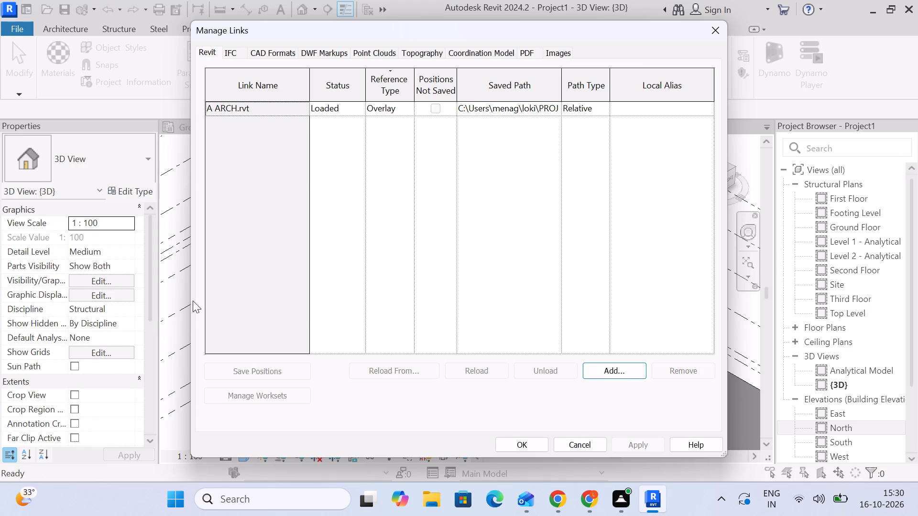
click(540, 442)
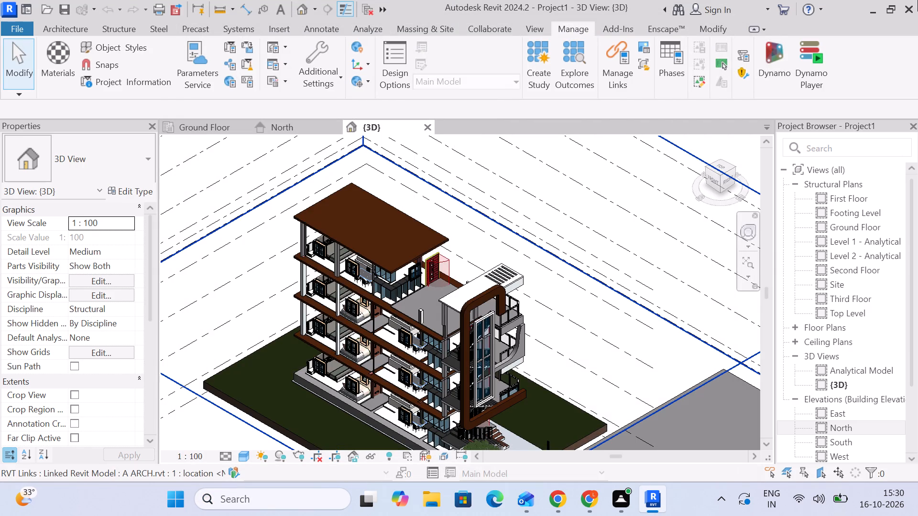
Examine the reloaded linked building in the 3D view, from the overall model to the entrance stair area.
scroll(401, 298, up, 3)
scroll(404, 306, down, 3)
middle_drag(404, 307, 404, 298)
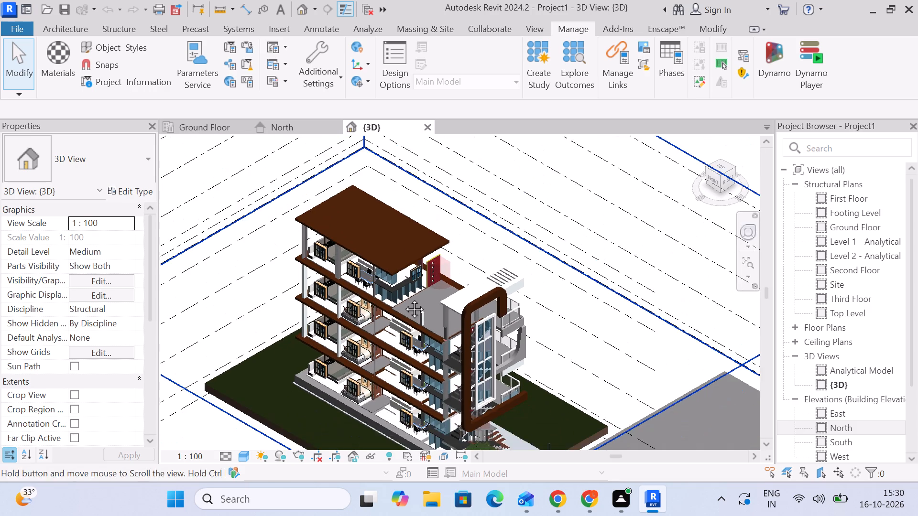
middle_drag(404, 298, 440, 234)
scroll(440, 234, down, 1)
scroll(397, 280, up, 1)
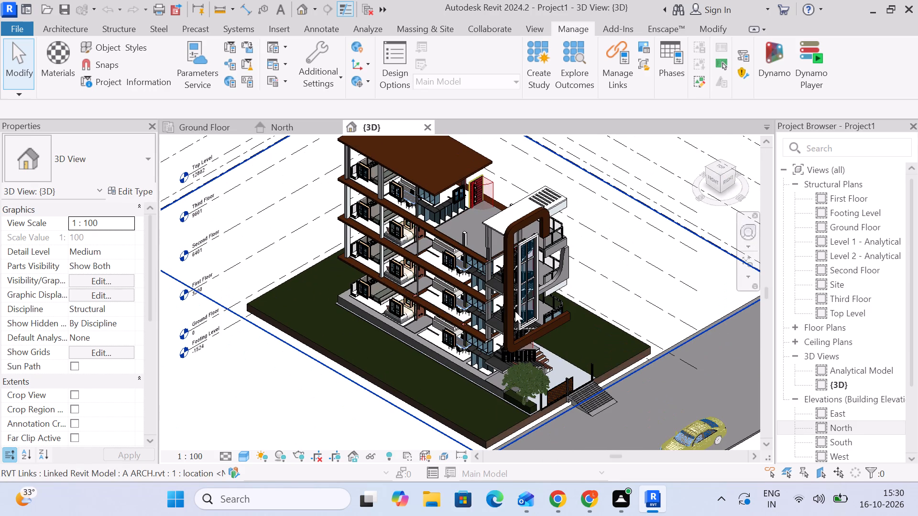
scroll(525, 349, up, 4)
scroll(480, 391, up, 4)
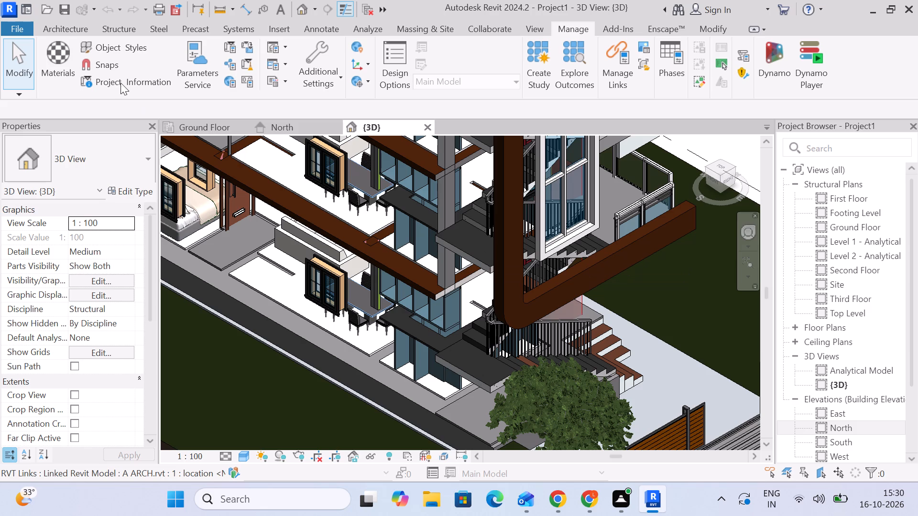
Open the recent A ARCH.rvt architectural model in the current session, accepting that it is unloaded as a link.
drag(12, 18, 12, 23)
click(12, 23)
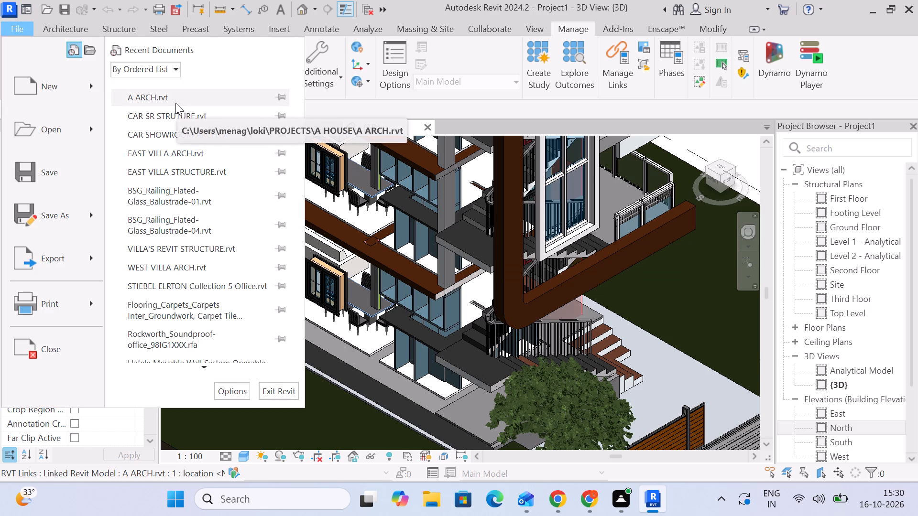
double_click(175, 103)
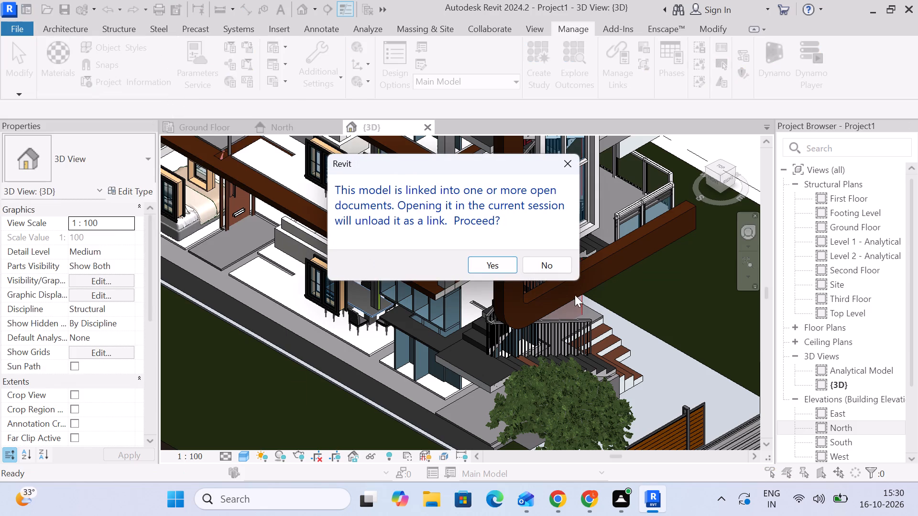
click(505, 264)
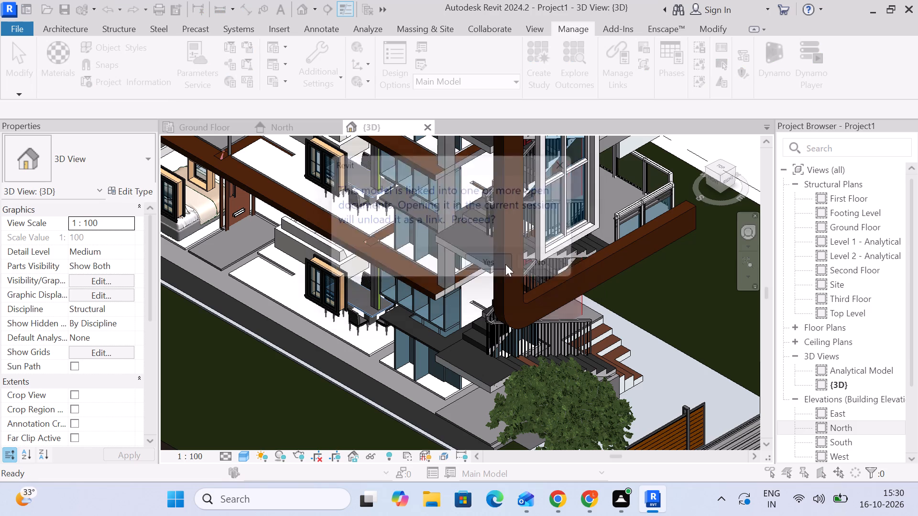
click(502, 269)
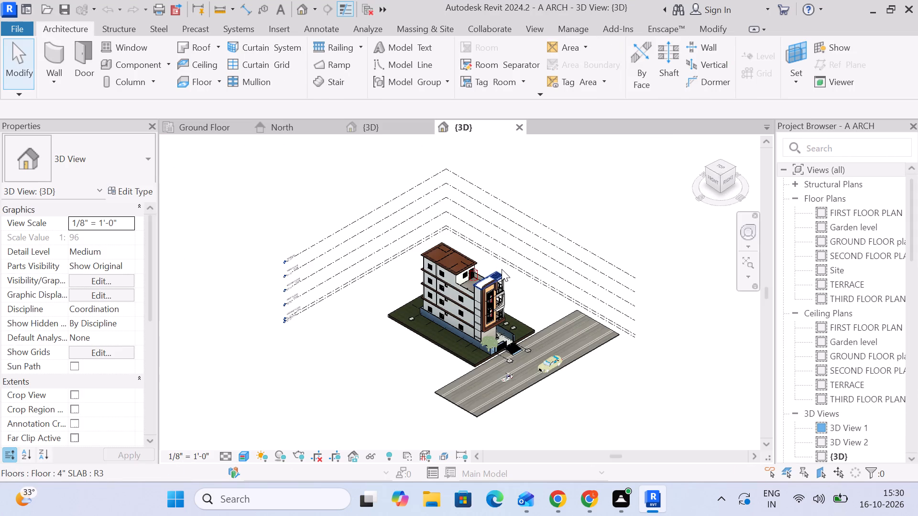
Examine the A ARCH model's exterior in its own 3D view and compare it with the structural project's 3D view.
scroll(437, 307, up, 5)
scroll(527, 340, up, 5)
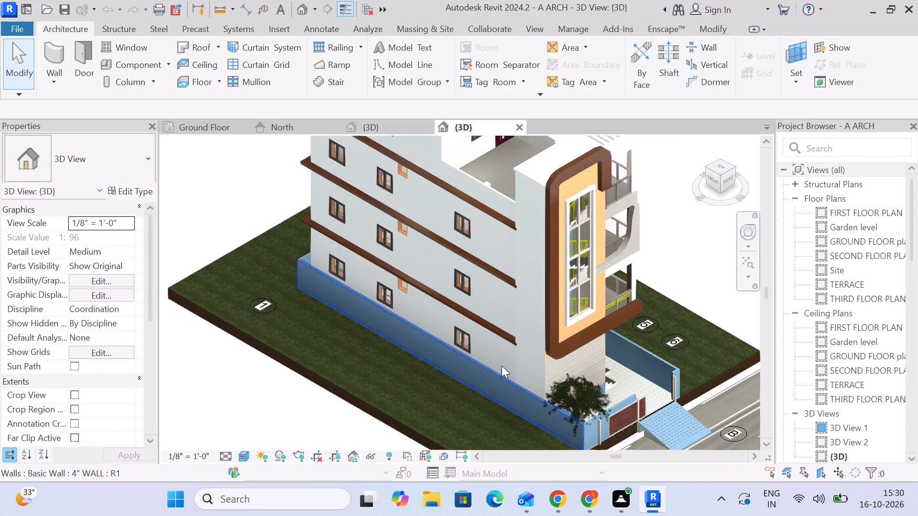
scroll(455, 306, up, 3)
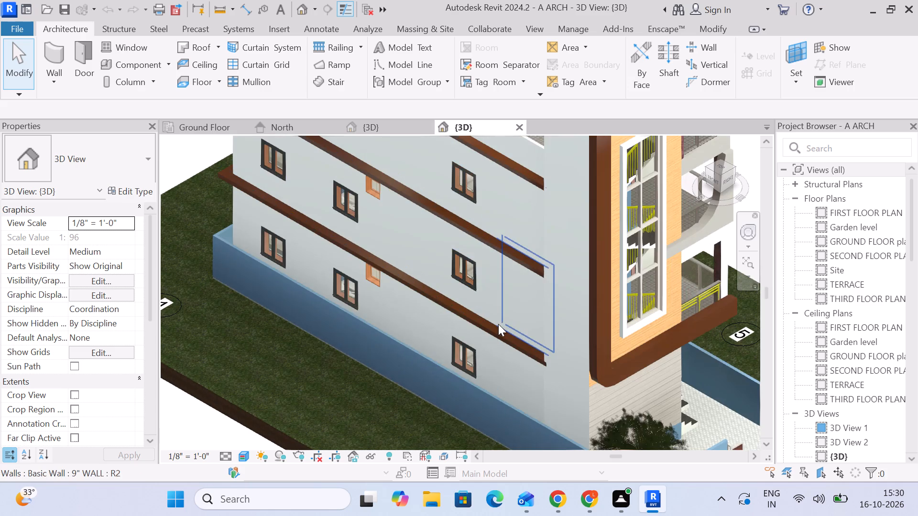
click(384, 123)
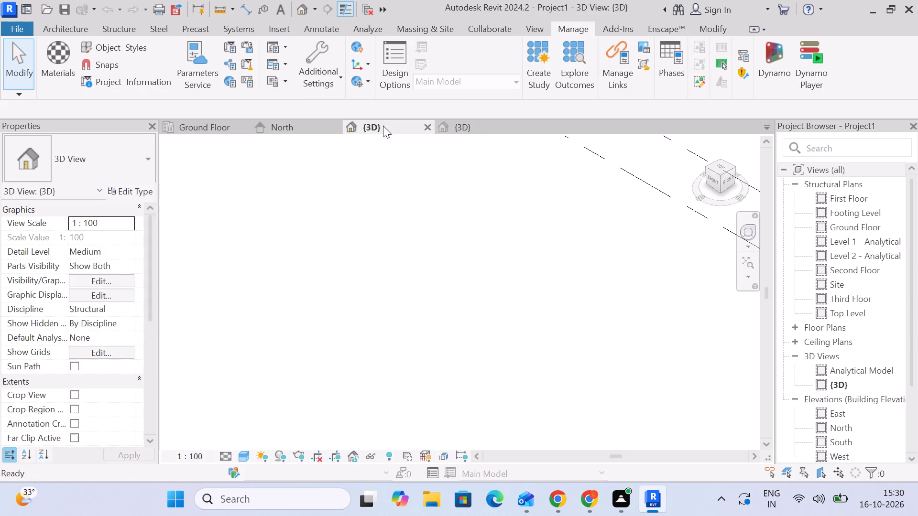
scroll(511, 243, down, 18)
scroll(509, 247, up, 2)
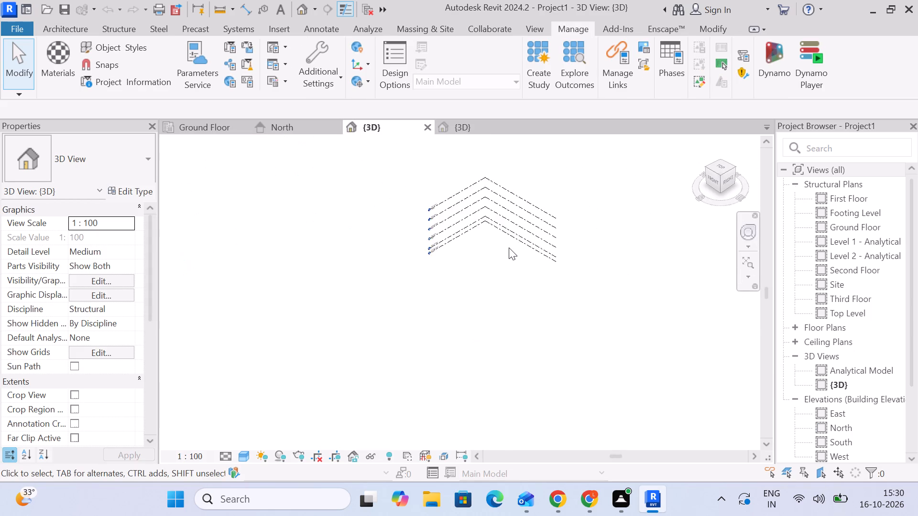
scroll(509, 247, up, 2)
click(471, 127)
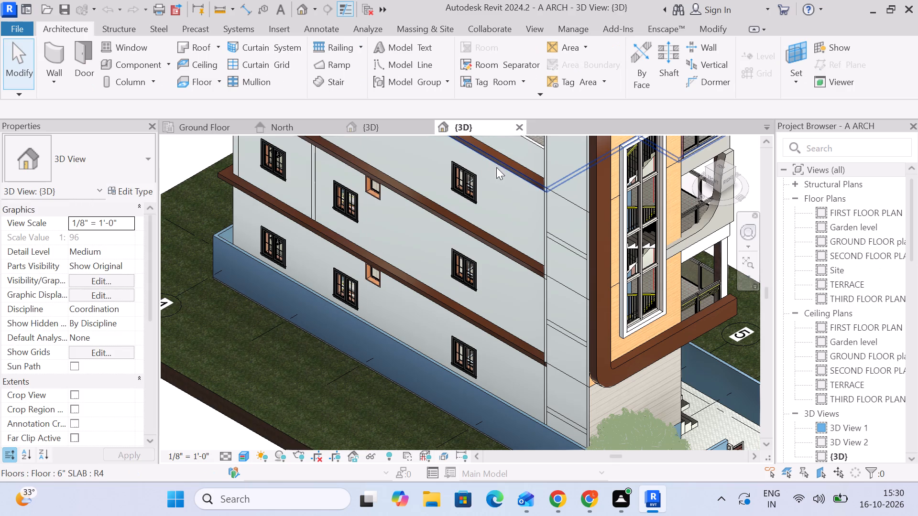
Save the A ARCH architectural model.
key(ctrl+s)
In the A ARCH 3D view's visibility overrides, filter to Architecture only and turn on all listed model categories, including Mass.
ctrl+scroll(520, 220, down, 5)
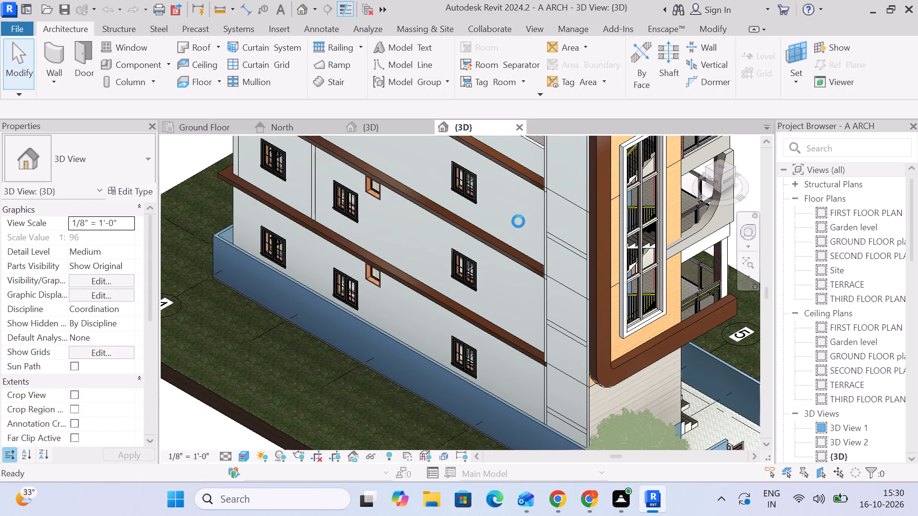
scroll(518, 221, down, 2)
middle_drag(538, 241, 516, 267)
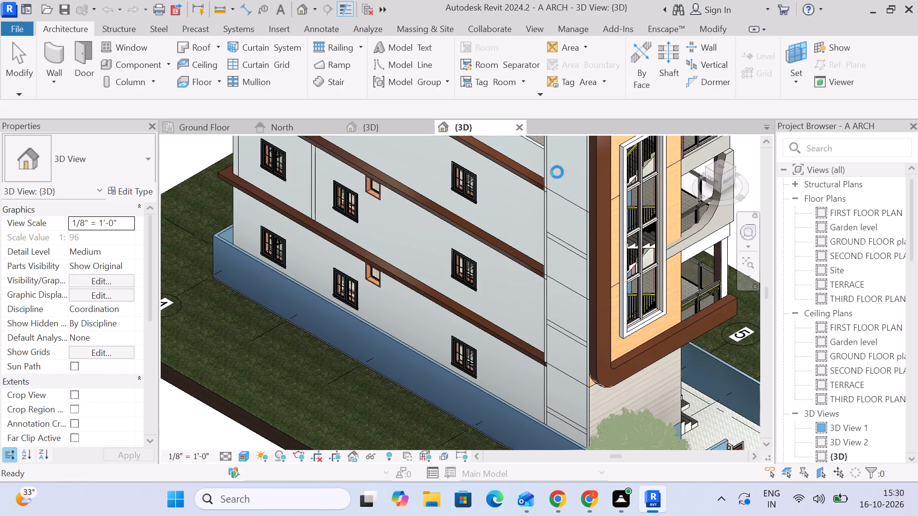
click(560, 25)
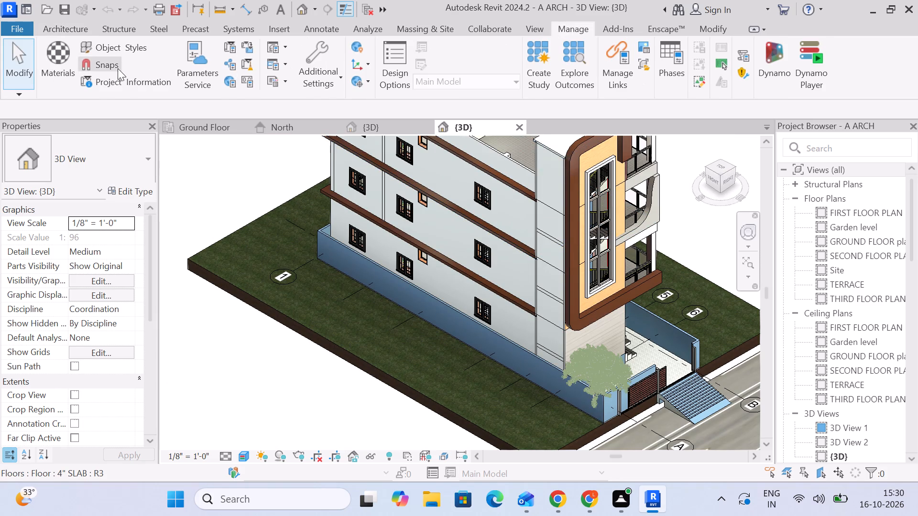
click(536, 30)
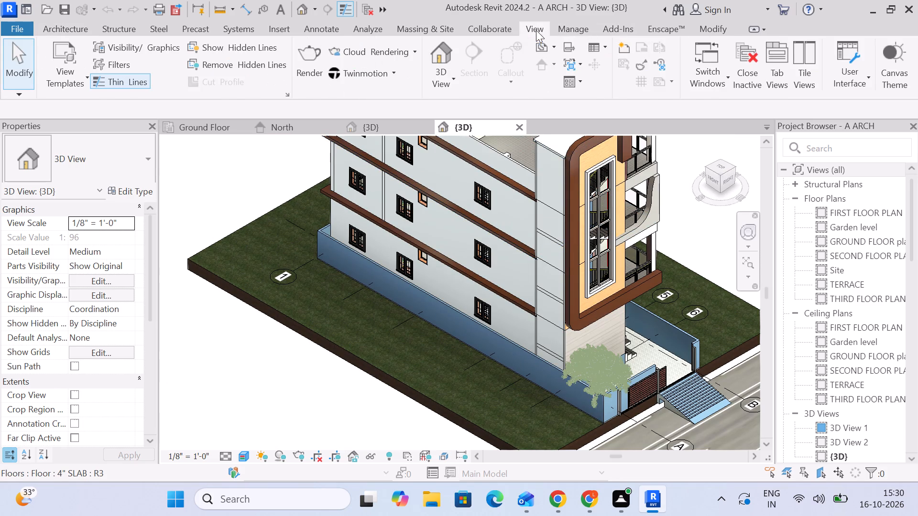
click(166, 46)
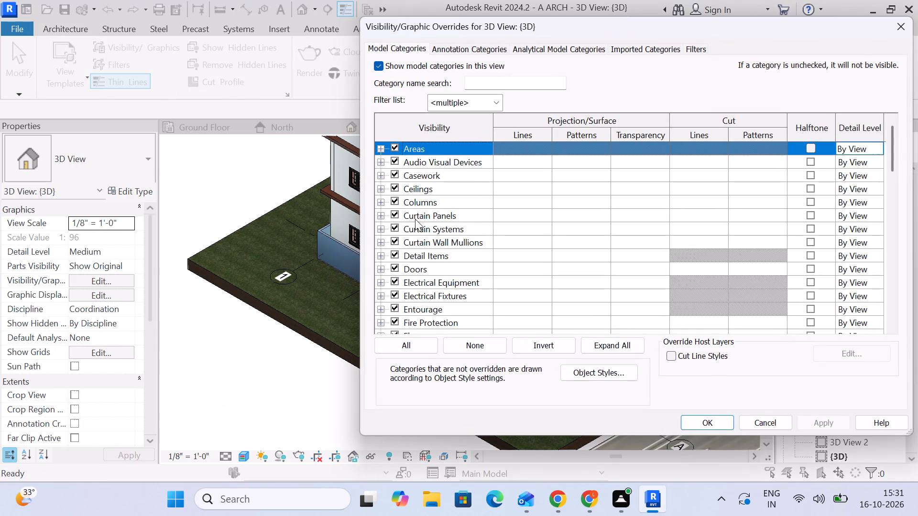
scroll(417, 223, down, 5)
click(478, 103)
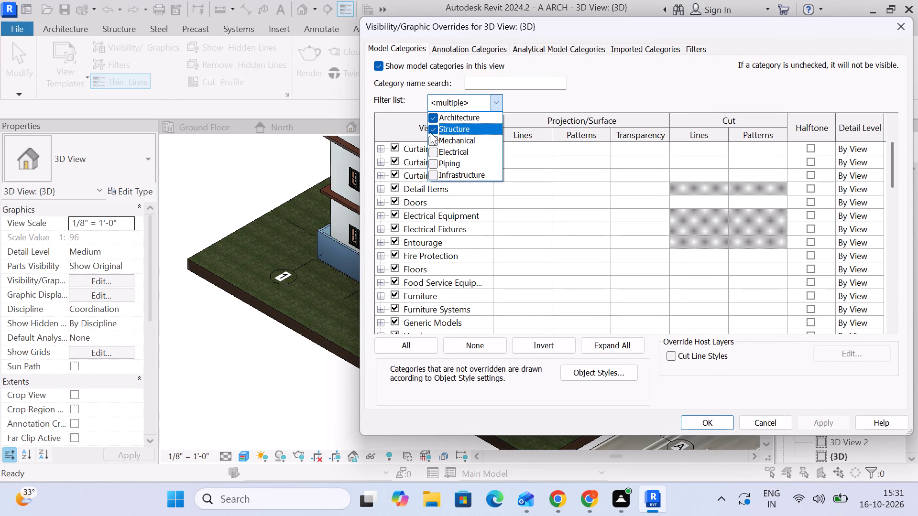
click(430, 132)
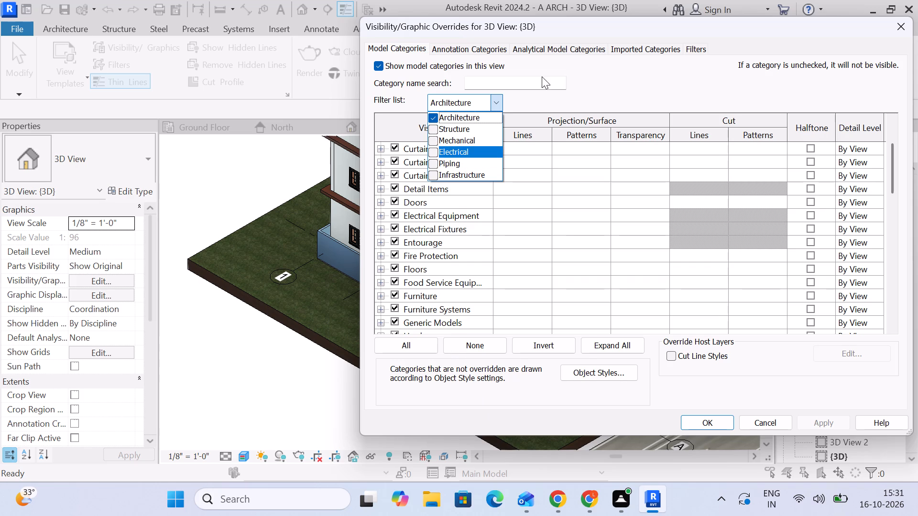
click(609, 88)
scroll(446, 263, down, 6)
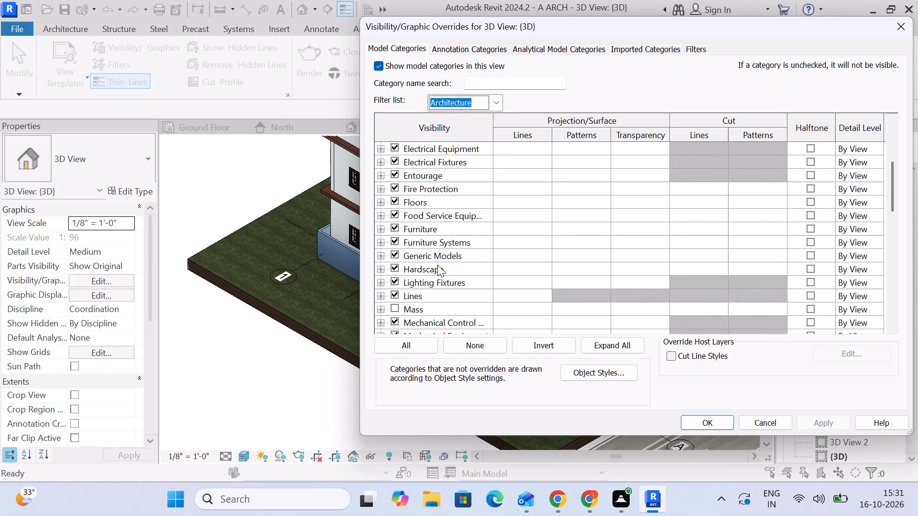
click(401, 344)
click(397, 293)
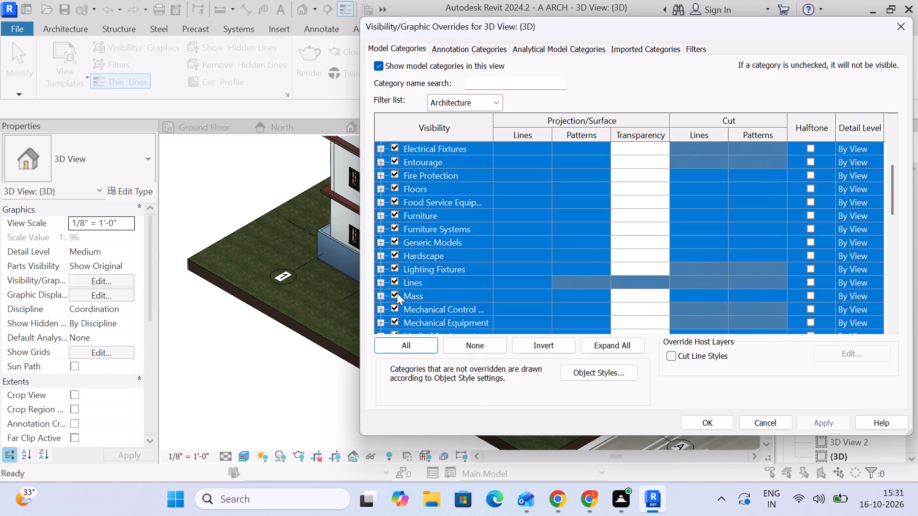
click(390, 297)
click(390, 296)
click(824, 419)
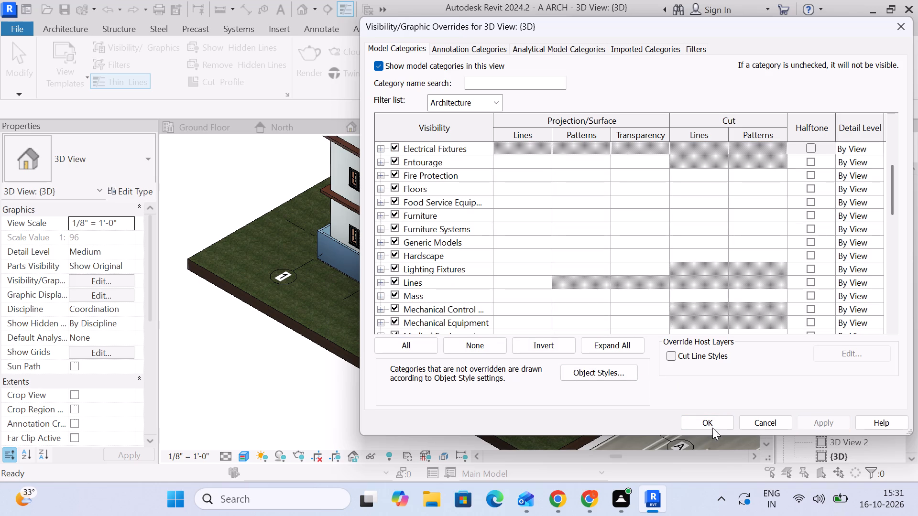
click(706, 420)
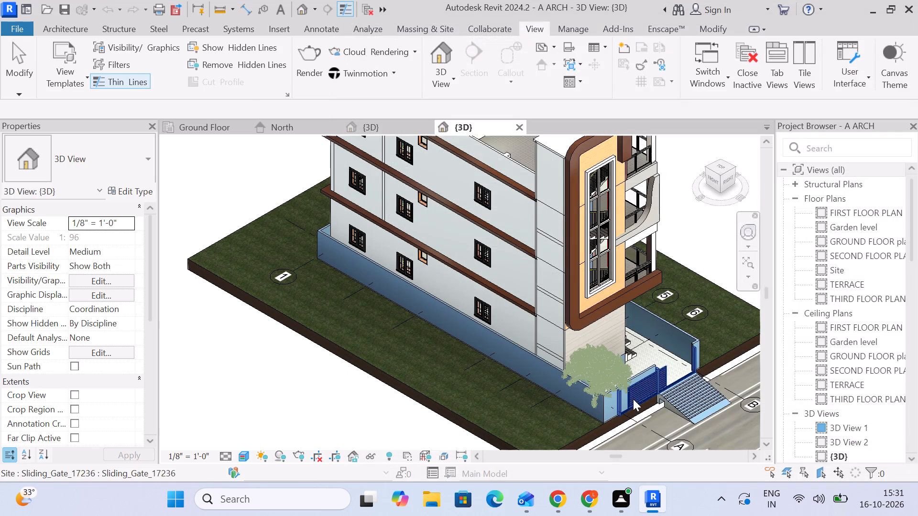
Save the A ARCH architectural model and close its 3D view to return to the structural project.
scroll(575, 290, down, 3)
middle_drag(574, 291, 533, 299)
scroll(533, 299, down, 3)
middle_drag(601, 306, 578, 304)
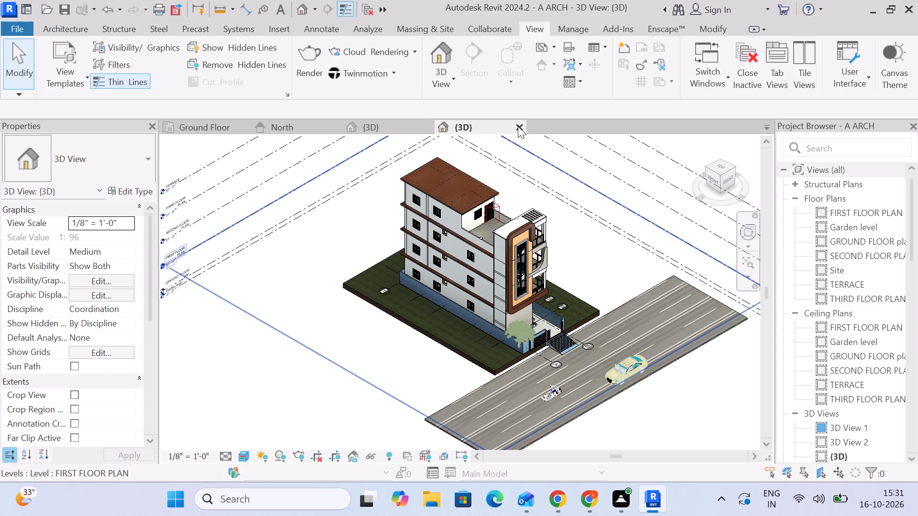
key(ctrl+s)
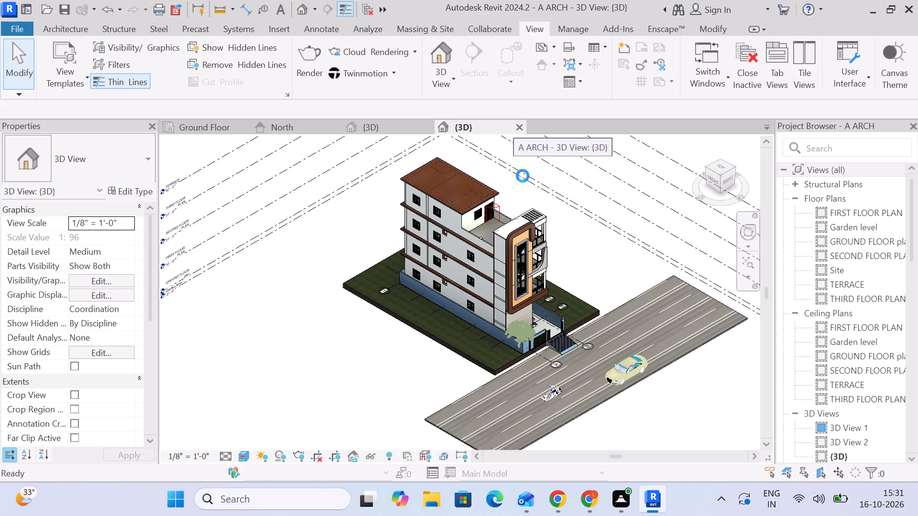
click(523, 129)
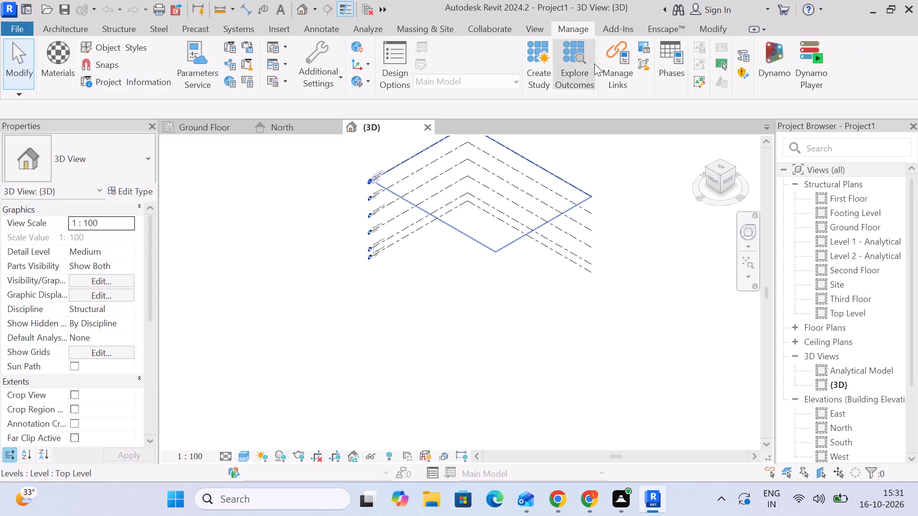
Reload the A ARCH.rvt link in Project1.
click(613, 68)
click(298, 111)
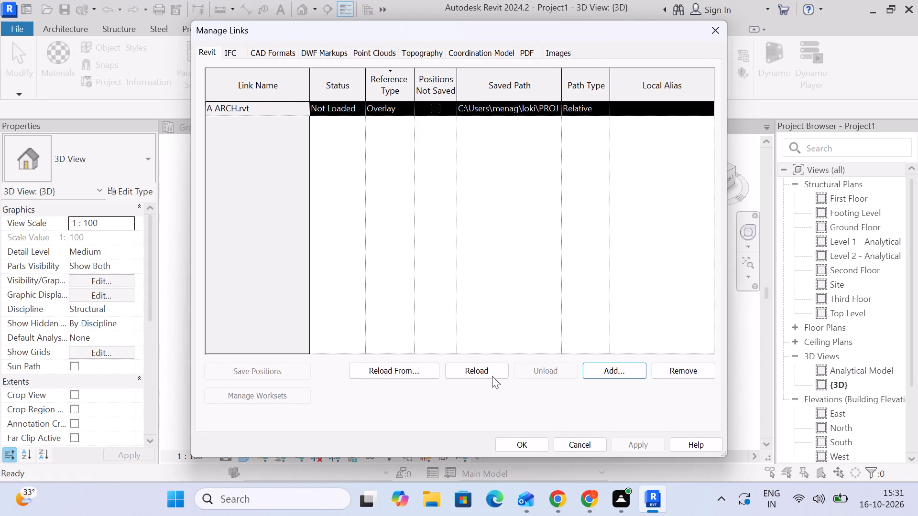
click(492, 375)
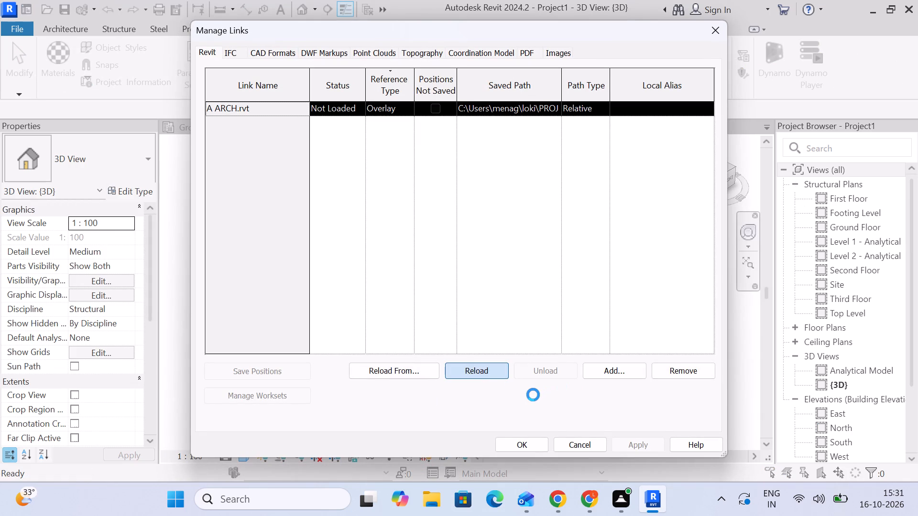
click(516, 444)
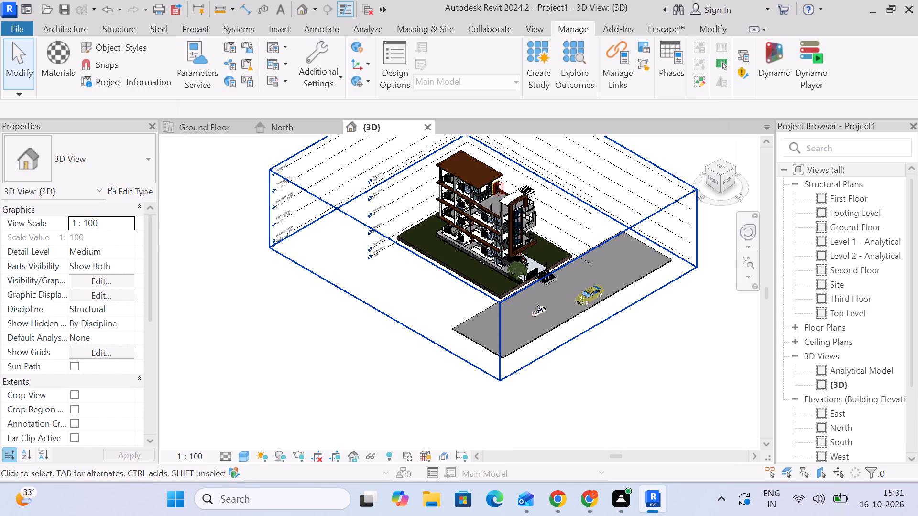
Examine the reloaded A ARCH link in the structural project's 3D view, from the whole site to the building's exposed floors.
click(553, 324)
middle_drag(600, 345, 535, 366)
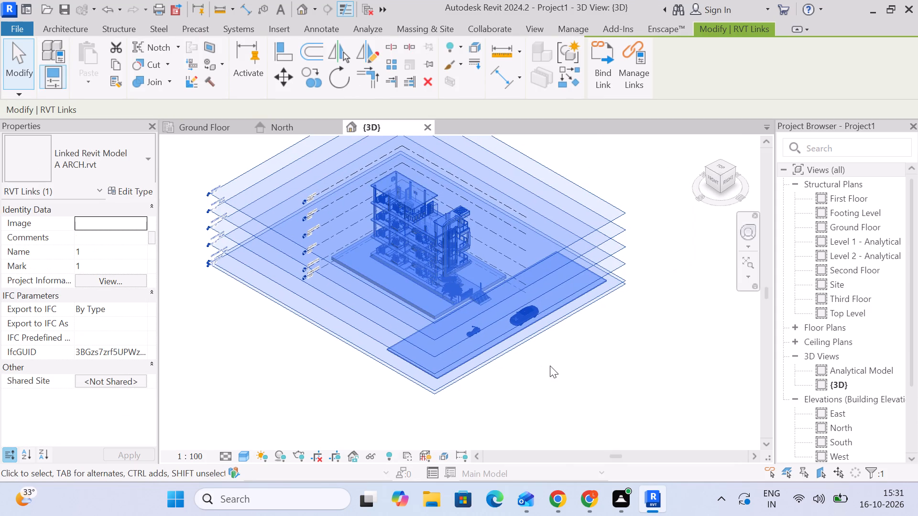
click(558, 360)
scroll(381, 217, up, 5)
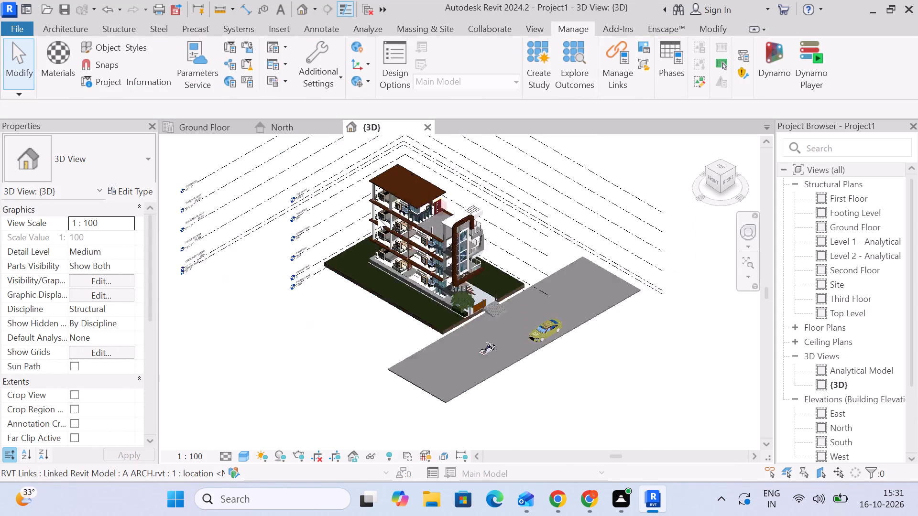
scroll(371, 229, up, 5)
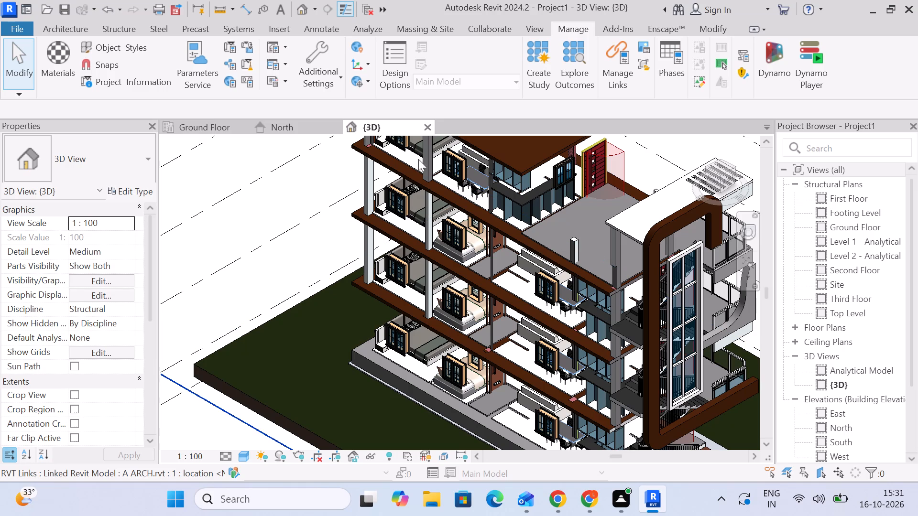
Open the First Floor structural plan and set its detail level to Fine and its visual style to Shaded.
drag(173, 132, 177, 132)
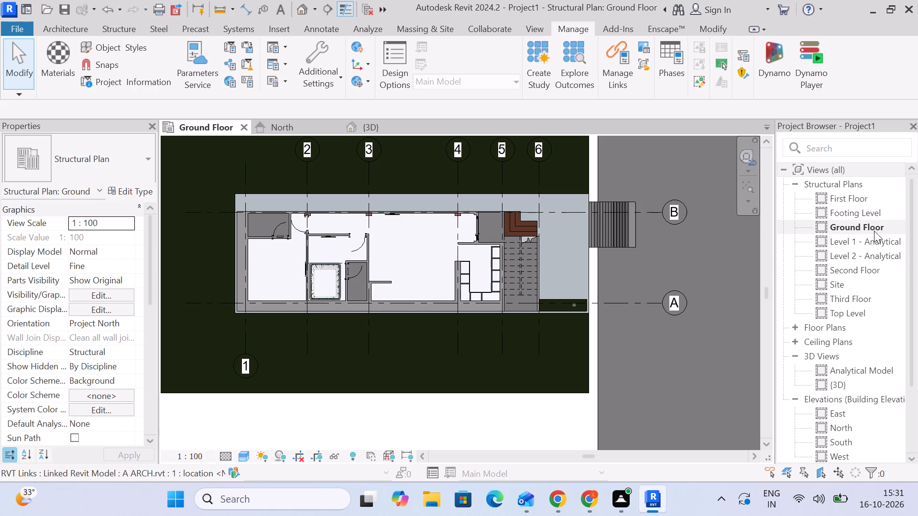
double_click(861, 200)
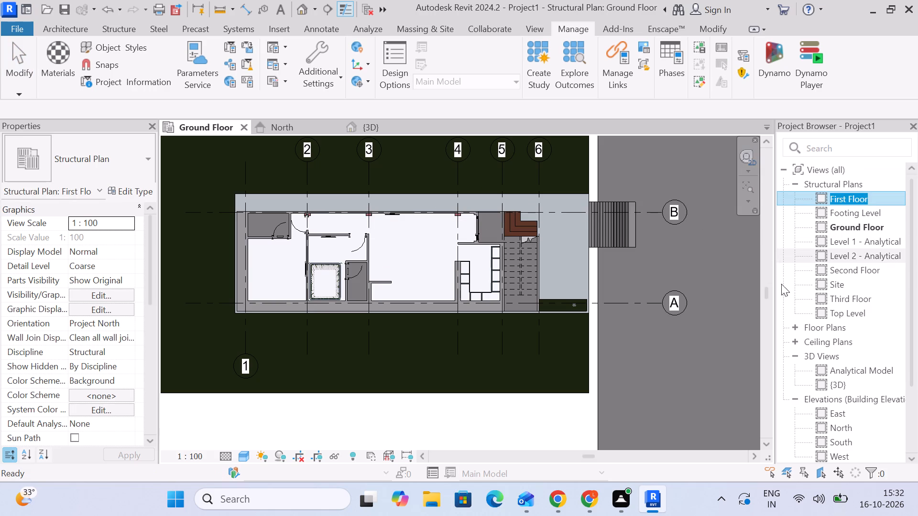
click(528, 437)
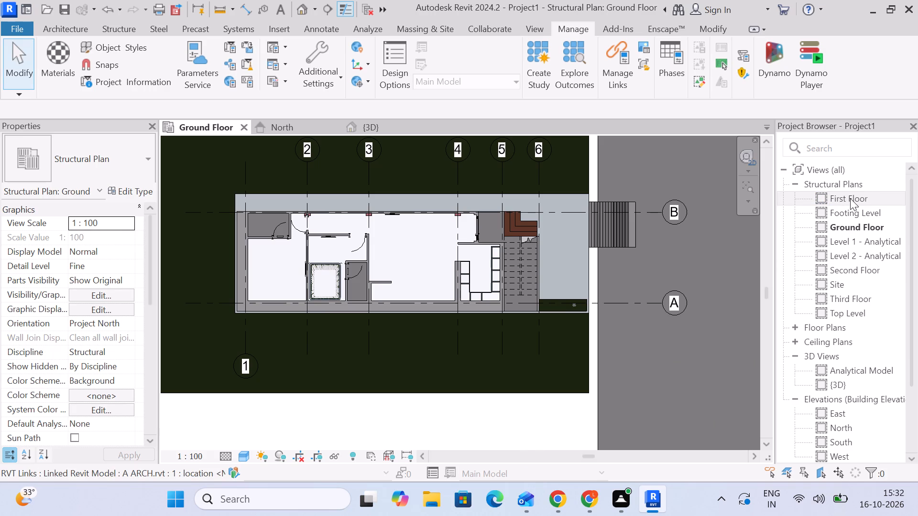
double_click(850, 198)
click(873, 203)
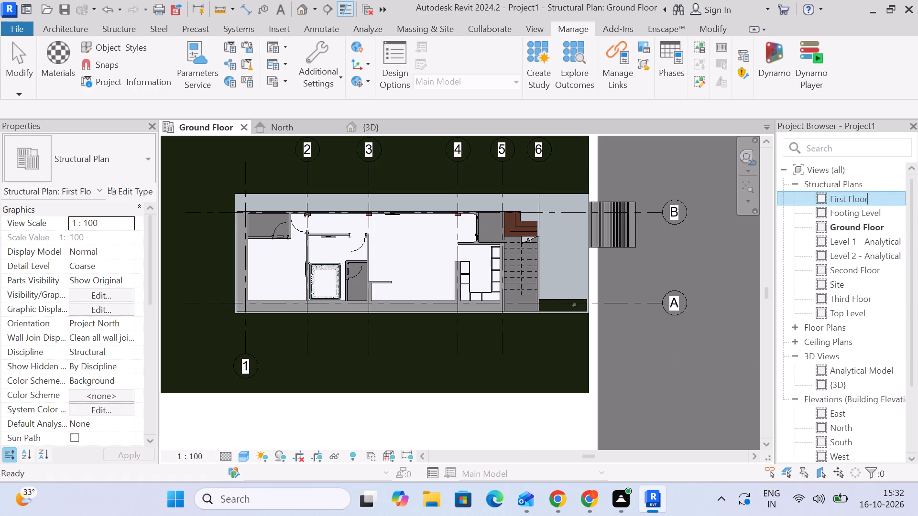
triple_click(902, 201)
double_click(895, 201)
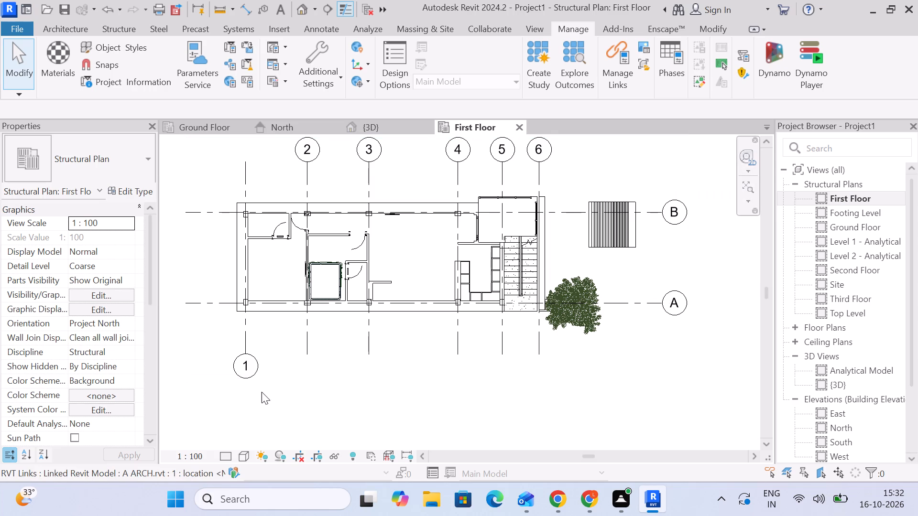
click(221, 462)
click(234, 443)
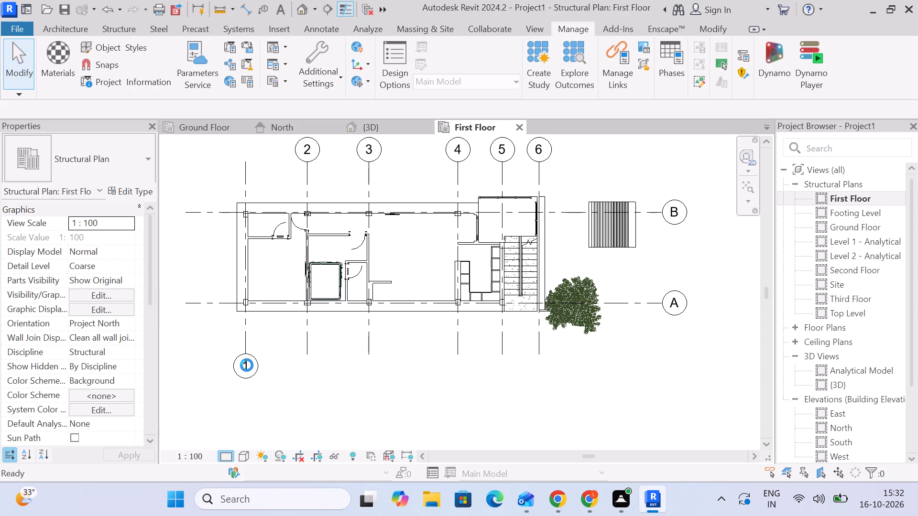
click(246, 457)
click(266, 393)
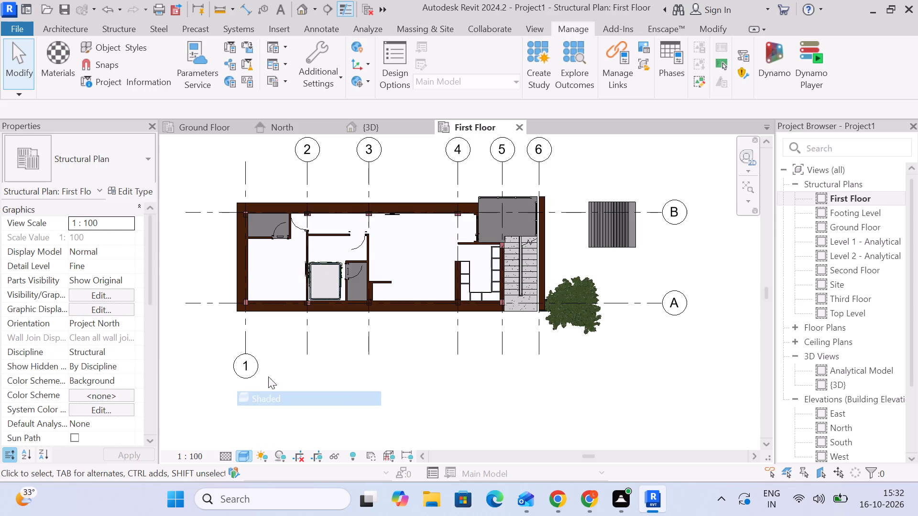
Examine the linked model's columns and walls in the First Floor plan, especially the column where grids 3 and A meet.
scroll(254, 307, up, 8)
scroll(238, 292, down, 5)
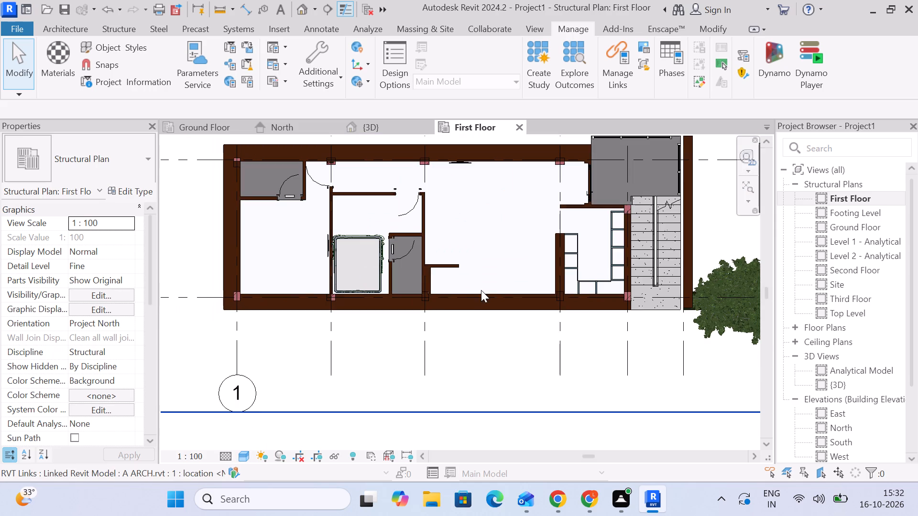
scroll(433, 311, up, 14)
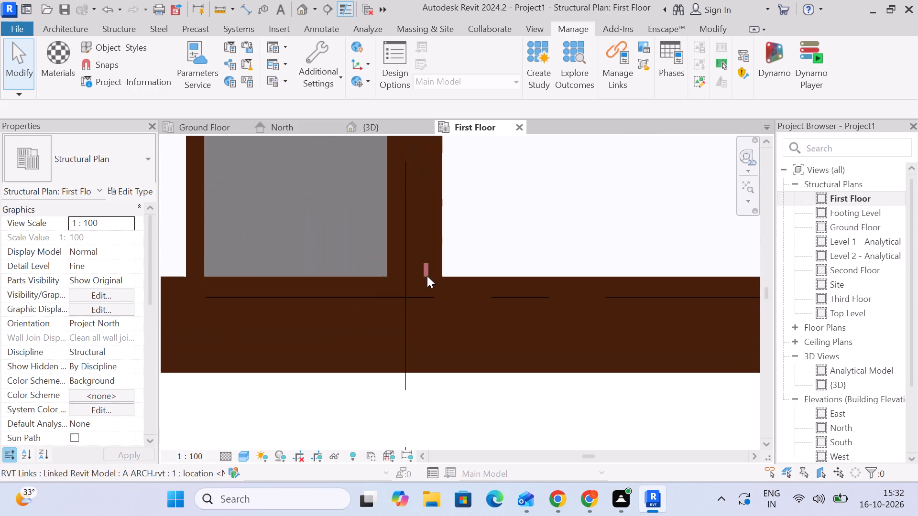
click(426, 324)
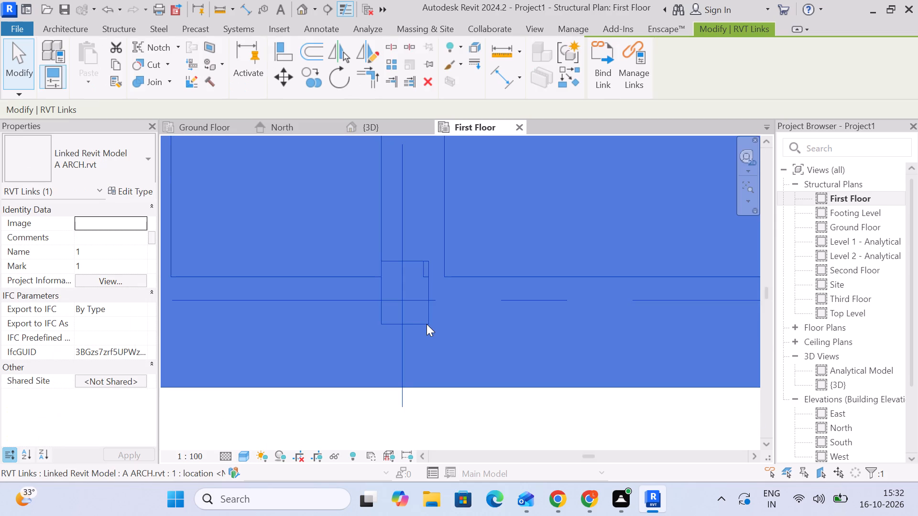
scroll(426, 324, down, 10)
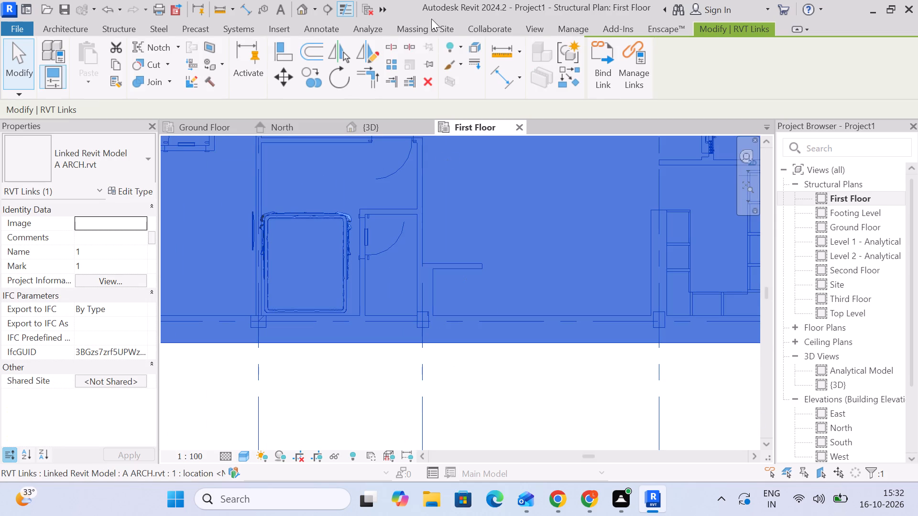
click(427, 60)
click(487, 394)
scroll(479, 377, down, 5)
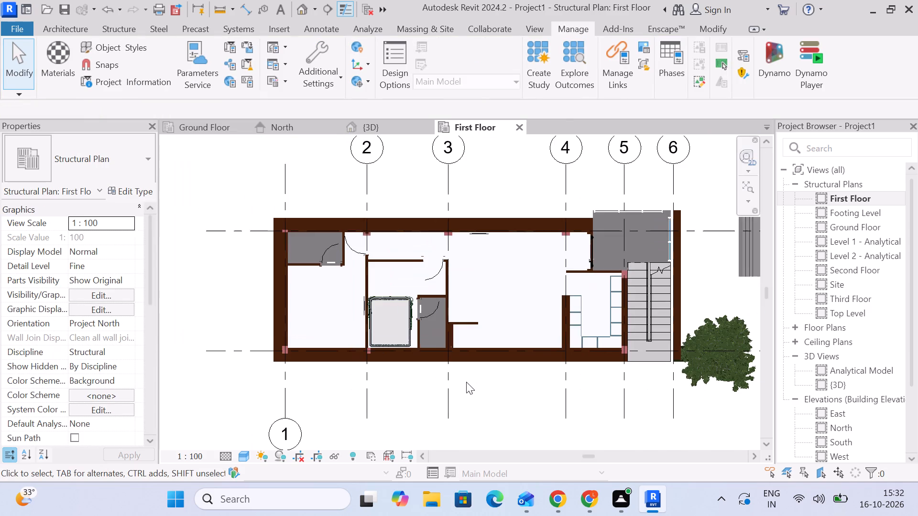
scroll(458, 232, up, 2)
scroll(439, 415, up, 5)
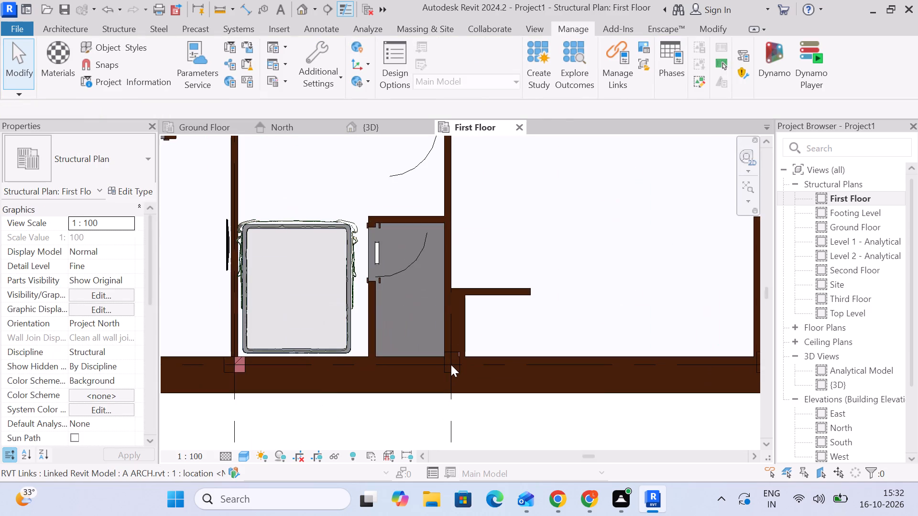
Start placing a structural column using the M_Concrete-Rectangular-Column 300 x 450mm type.
scroll(452, 365, down, 5)
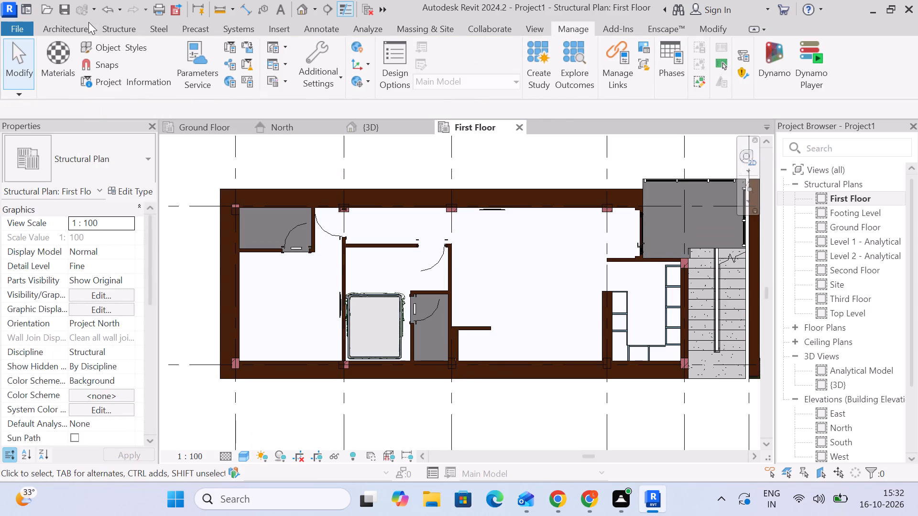
click(88, 22)
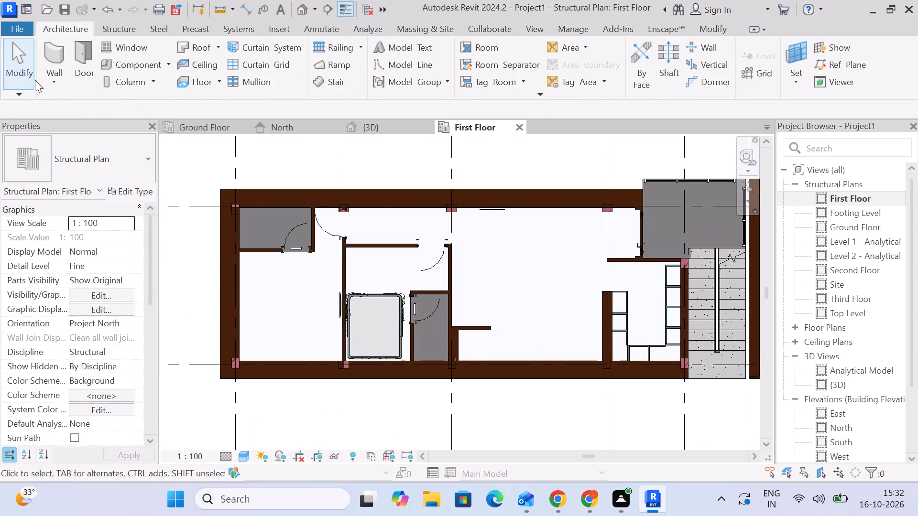
click(114, 23)
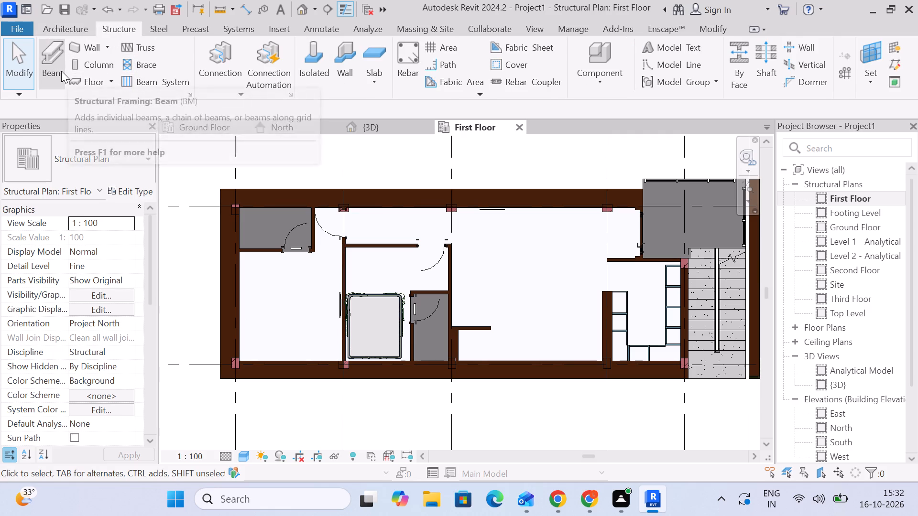
click(86, 64)
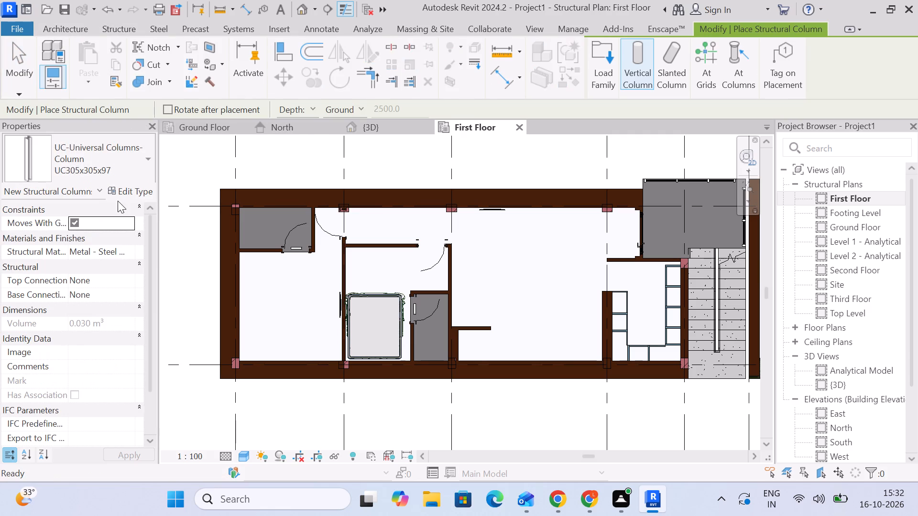
click(122, 188)
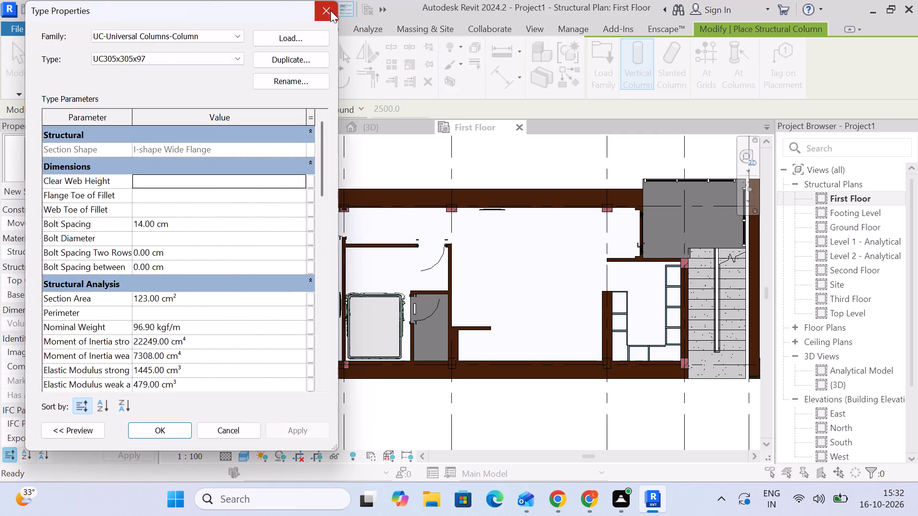
click(330, 11)
click(89, 165)
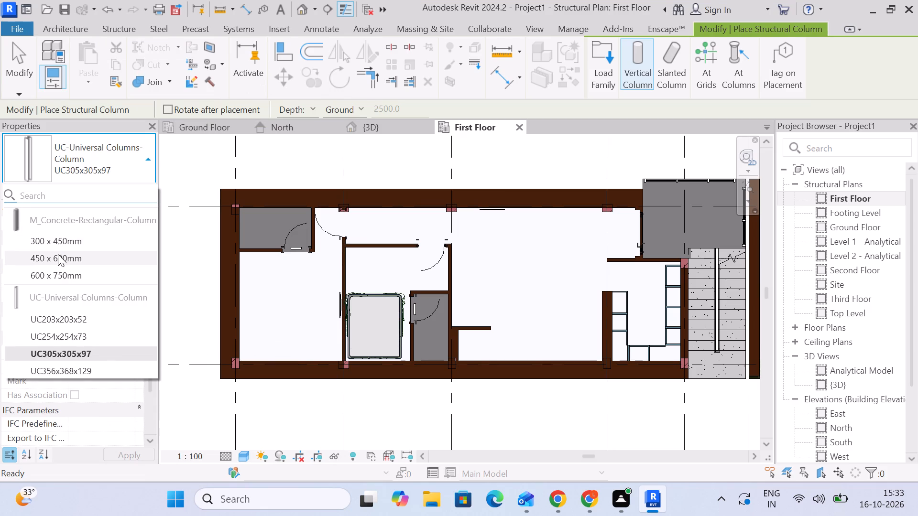
click(64, 242)
Duplicate the 300 x 450mm concrete column type under the name 9" x 12".
click(120, 194)
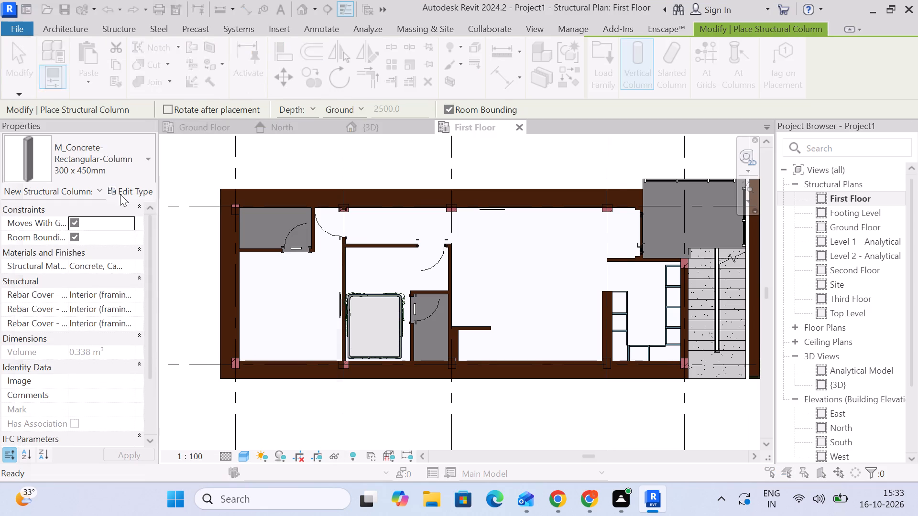
click(291, 59)
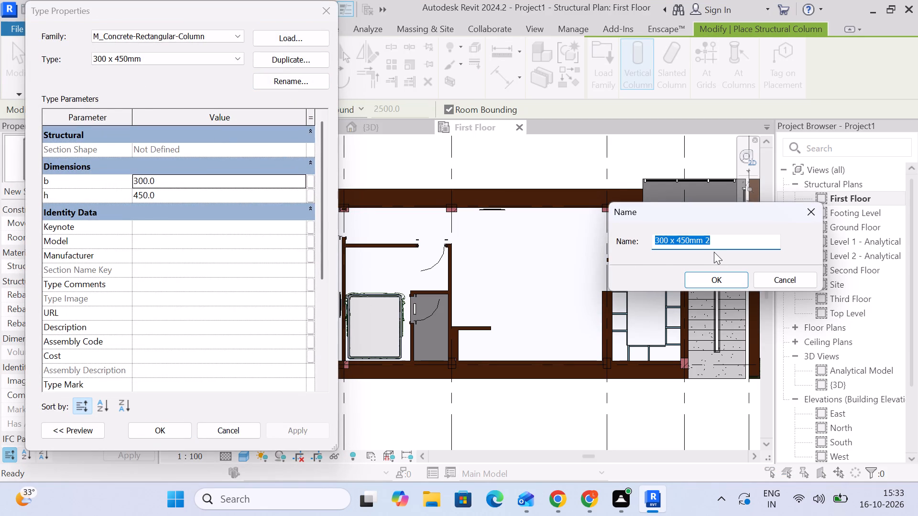
key(9)
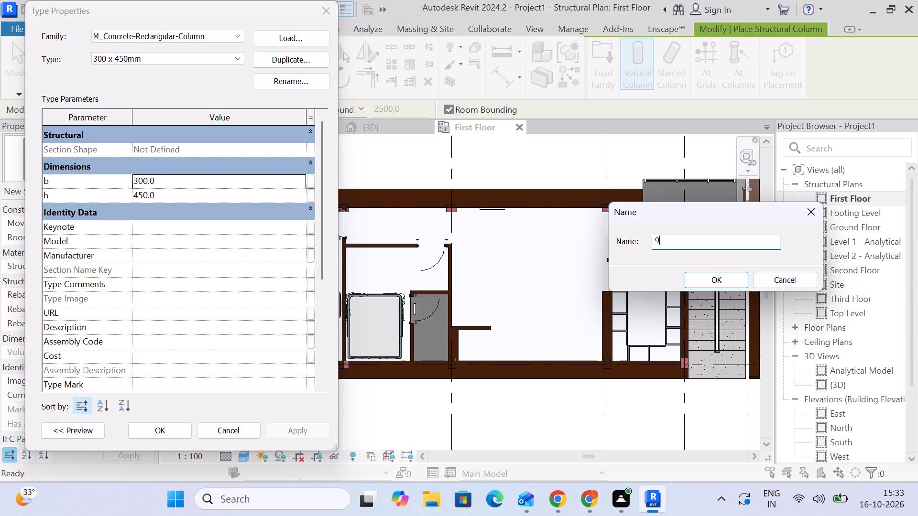
key(space)
key(space)
key(space)
key(BackSpace)
key(BackSpace)
key(BackSpace)
key(shift+quotedbl)
key(space)
text(x)
key(space)
text(12)
key(shift+quotedbl)
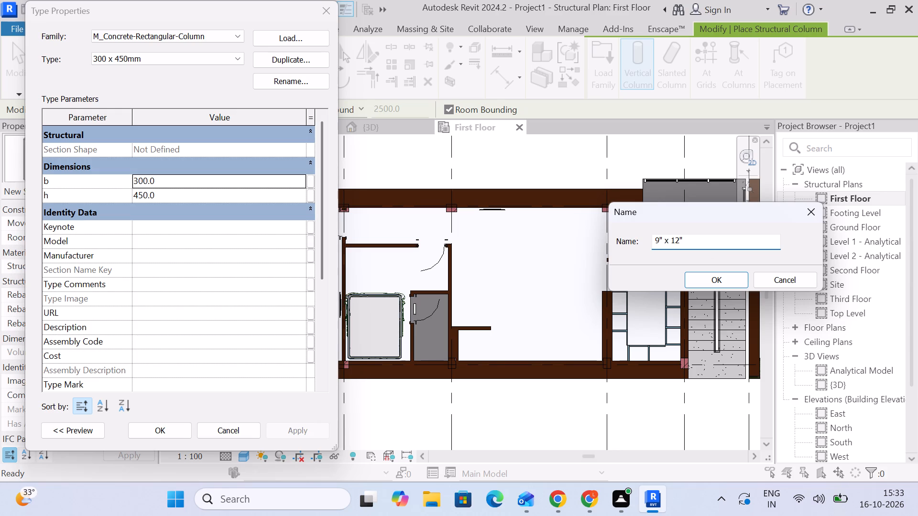
click(722, 280)
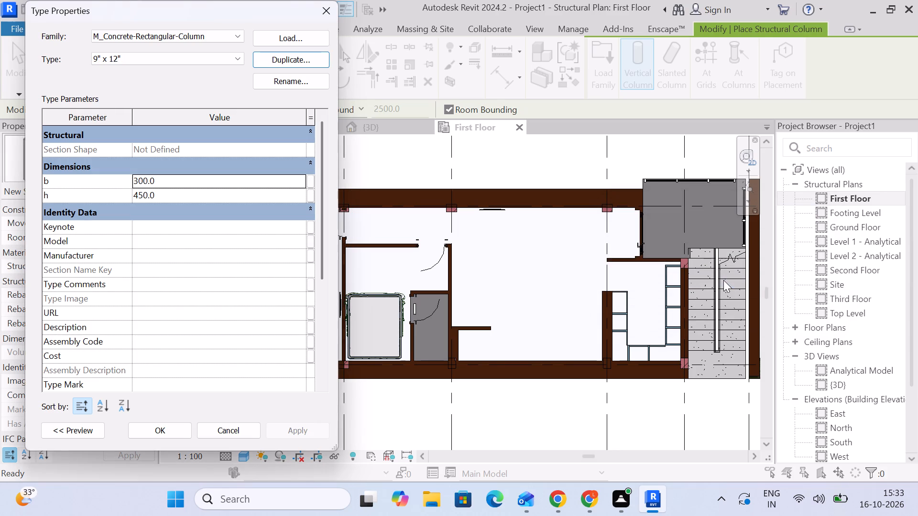
Set the 9" x 12" column type's b dimension to 9" and its h dimension to 12".
click(189, 180)
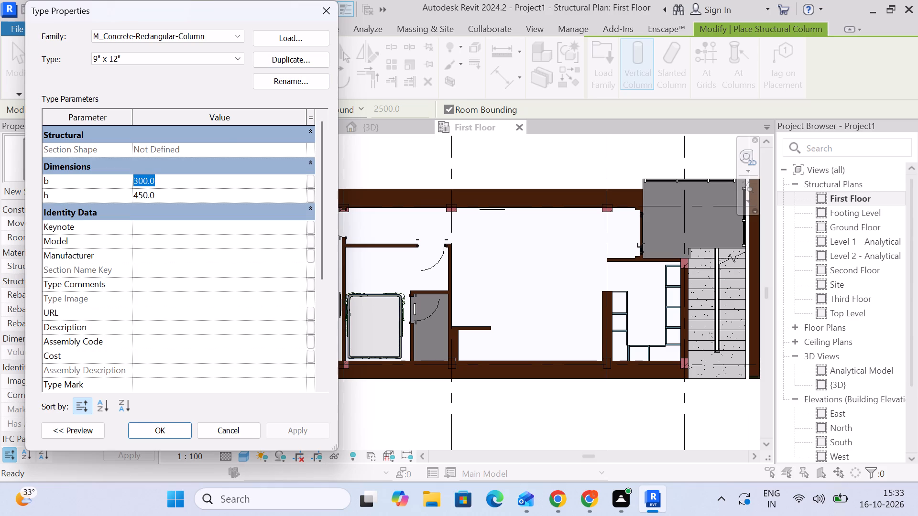
key(9)
key(shift+quotedbl)
key(Return)
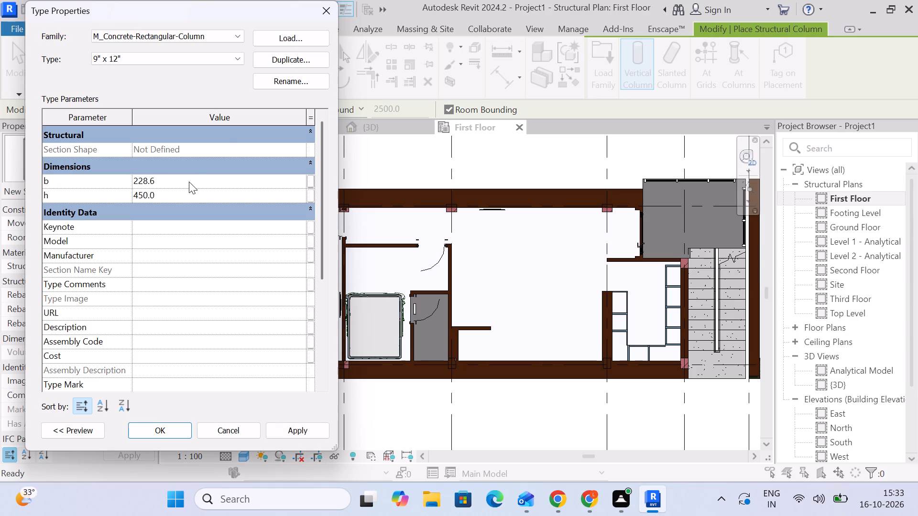
click(184, 192)
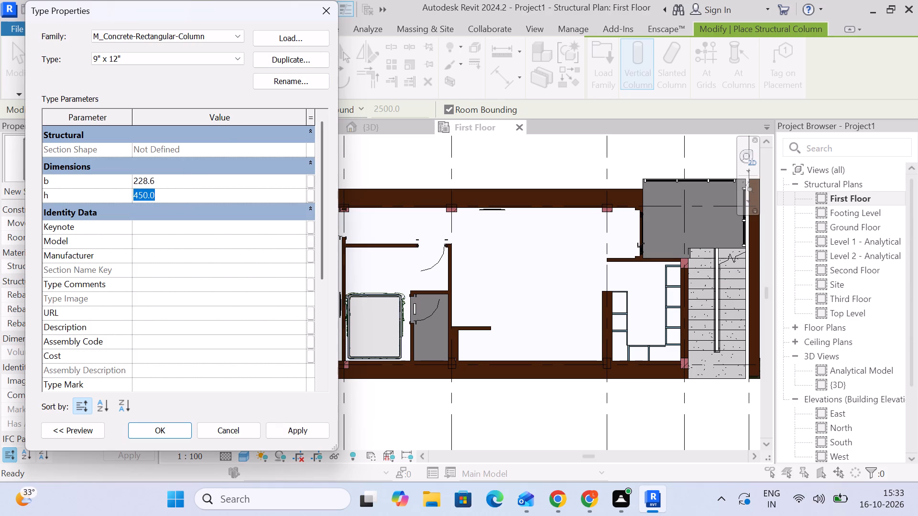
text(12)
key(shift+quotedbl)
key(Return)
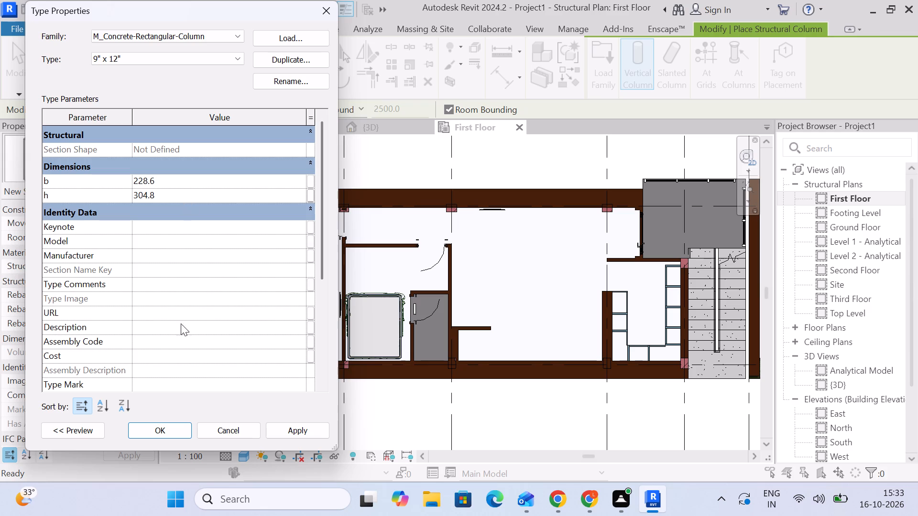
click(167, 429)
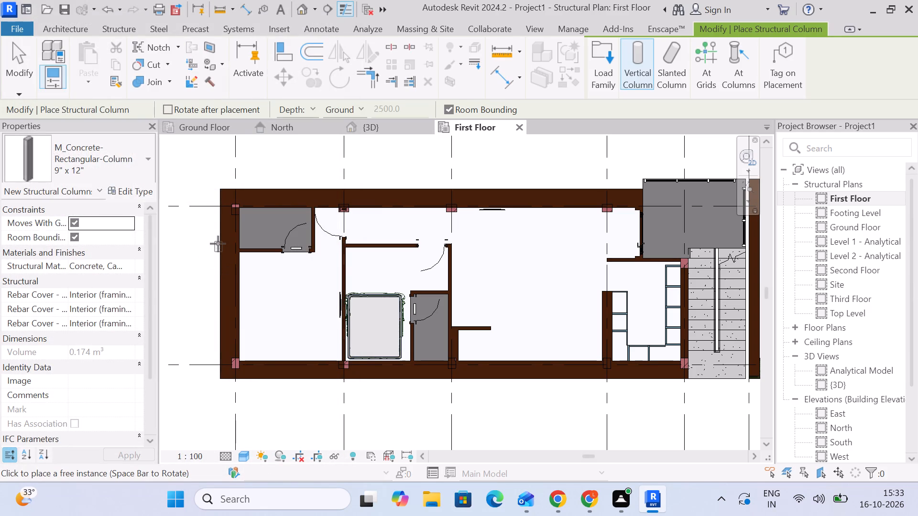
Place 9" x 12" columns roughly over the linked columns at the building's upper-left and lower-left corners in the First Floor plan.
scroll(205, 233, up, 4)
scroll(256, 194, up, 8)
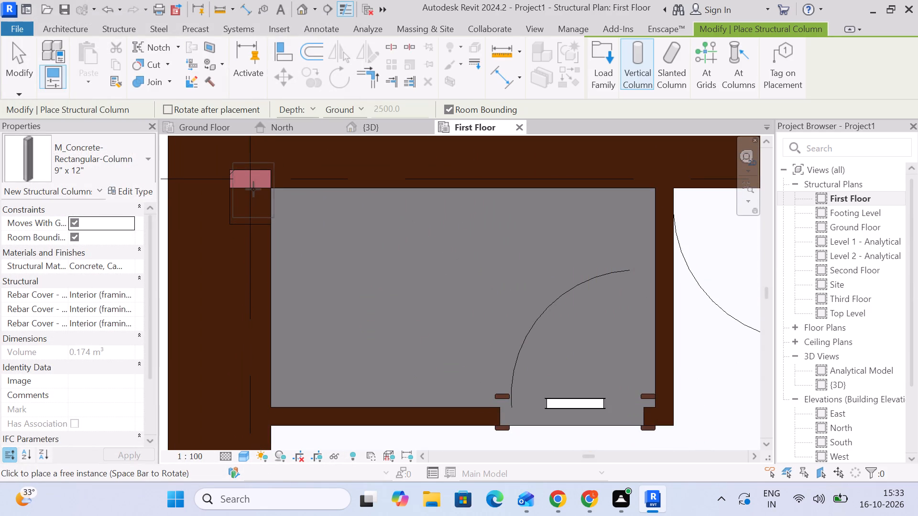
click(259, 188)
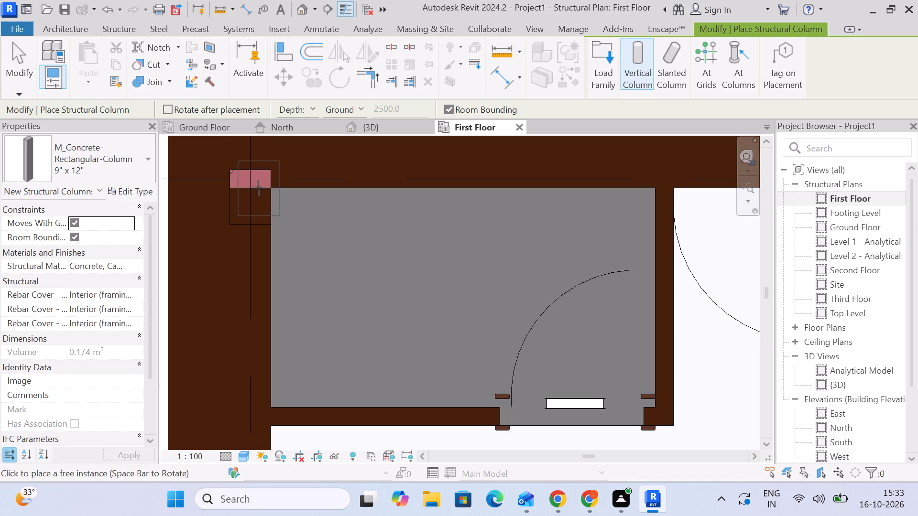
scroll(263, 266, down, 4)
middle_drag(263, 270, 302, 177)
scroll(323, 260, down, 5)
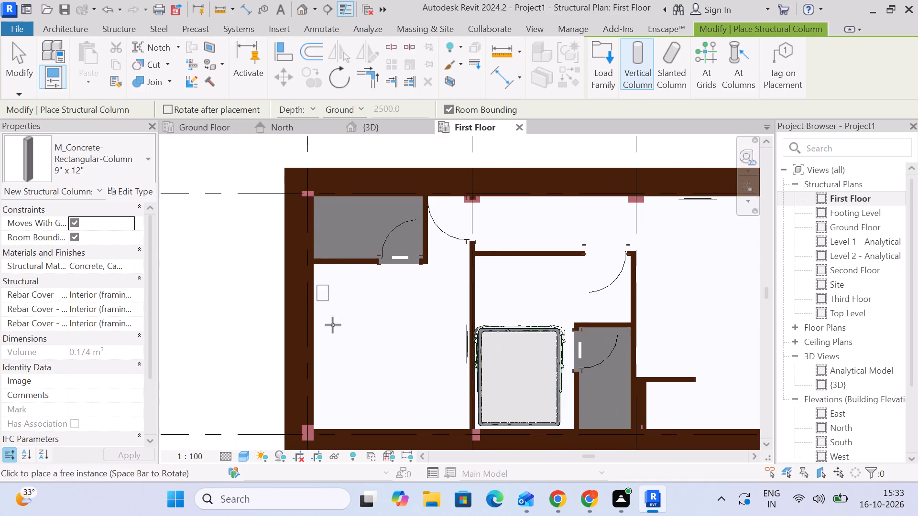
middle_drag(335, 333, 361, 199)
scroll(347, 324, up, 4)
scroll(324, 293, up, 9)
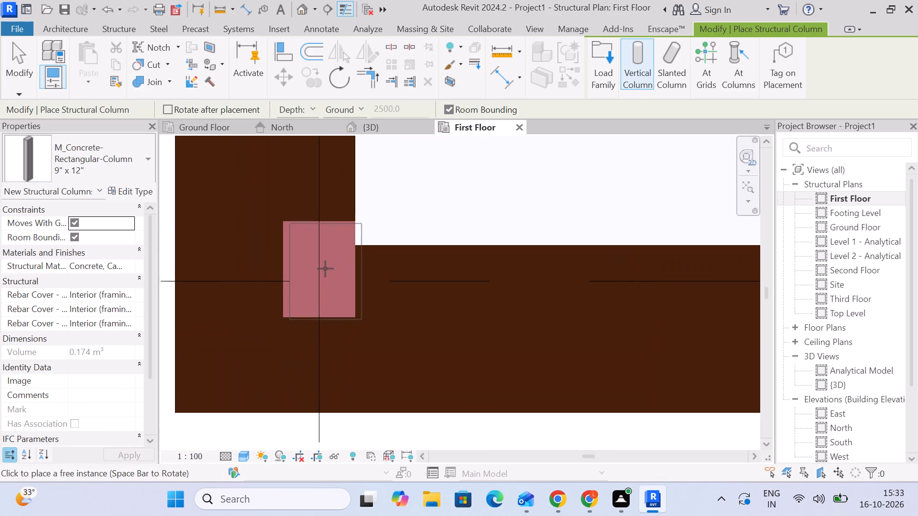
click(329, 254)
Place a 9" x 12" column, turned 90°, near the linked column where the bedroom partition meets the lower wall.
scroll(373, 287, down, 5)
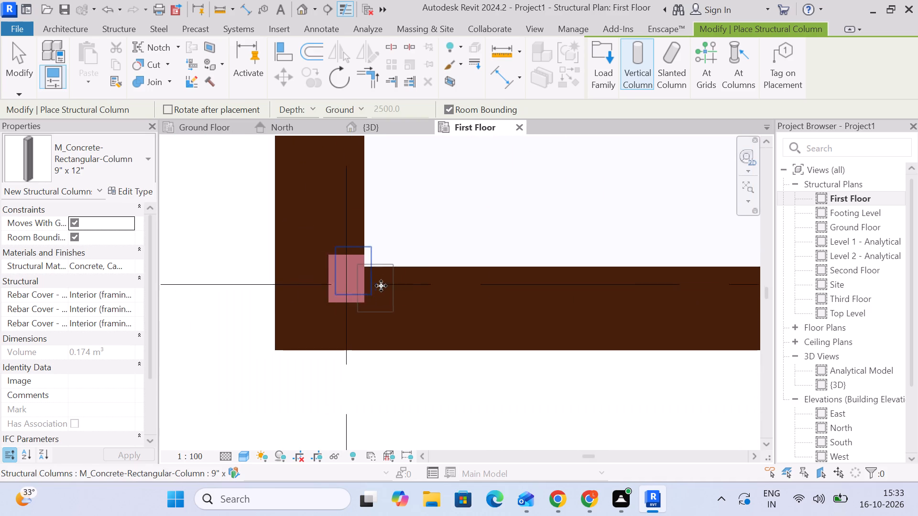
scroll(381, 286, down, 6)
middle_drag(429, 299, 274, 257)
scroll(439, 250, up, 5)
scroll(476, 255, down, 1)
scroll(476, 255, up, 4)
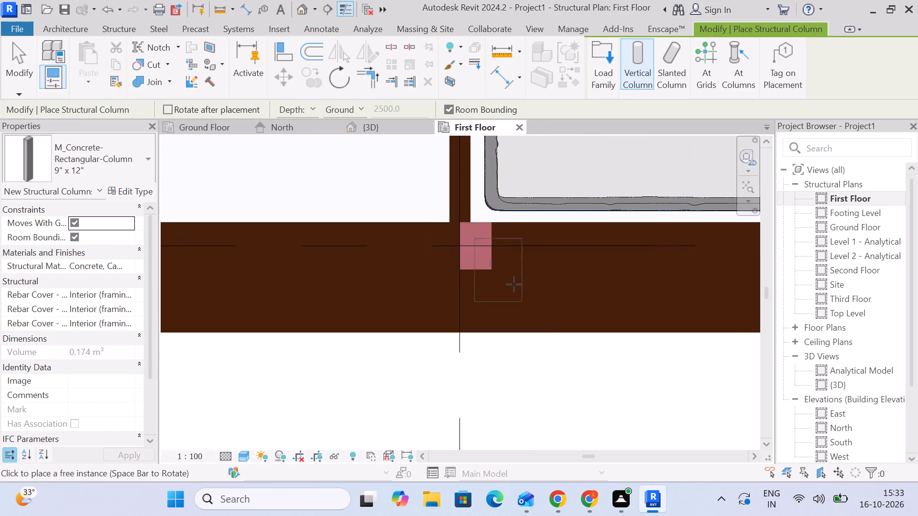
scroll(558, 304, up, 4)
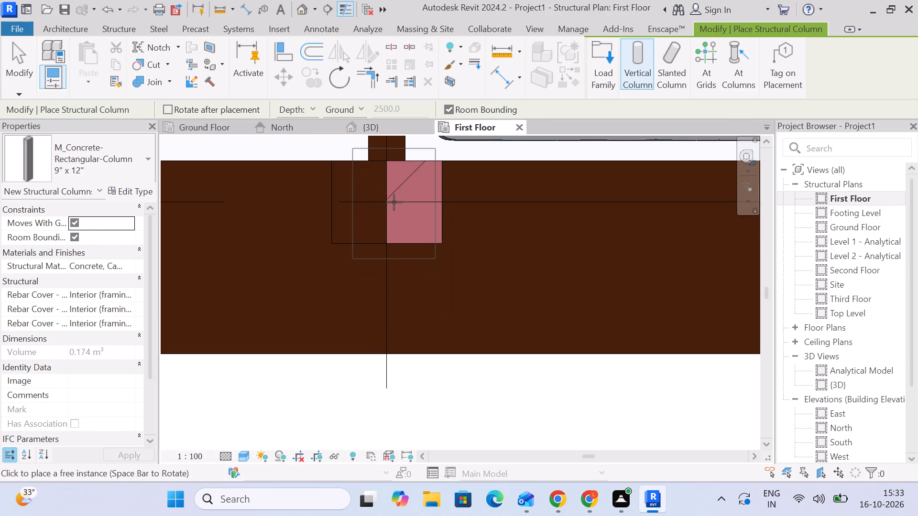
key(space)
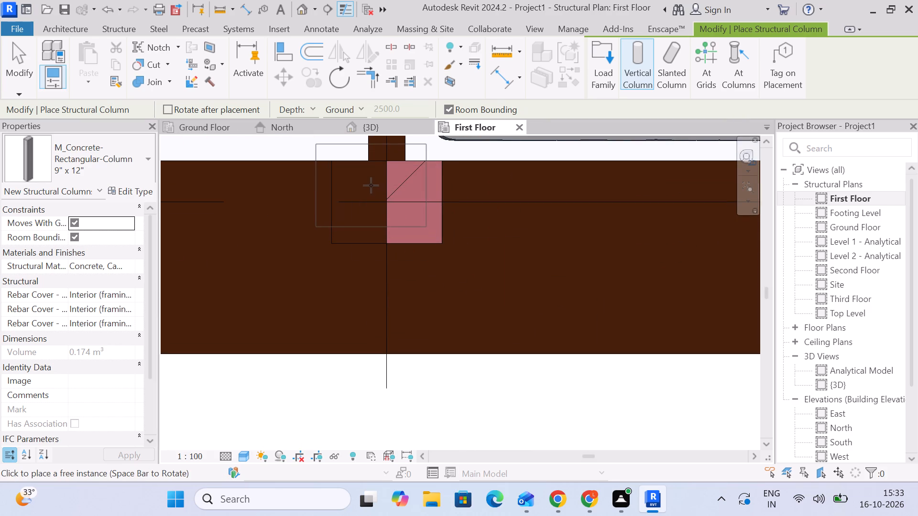
click(371, 185)
Place a 9" x 12" column, turned back to its upright orientation, near the linked column where grids 3 and A meet.
scroll(439, 239, down, 11)
scroll(525, 251, up, 1)
middle_drag(525, 251, 233, 253)
scroll(233, 253, down, 1)
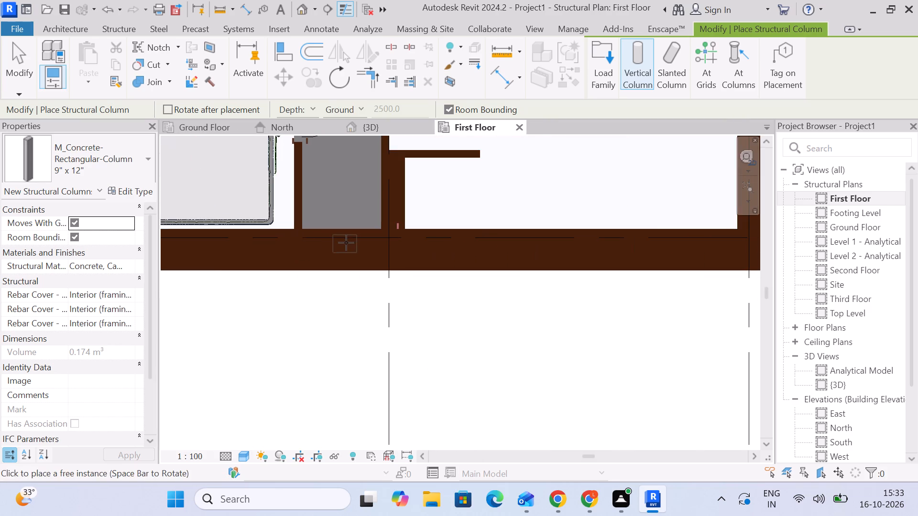
scroll(387, 236, up, 9)
key(space)
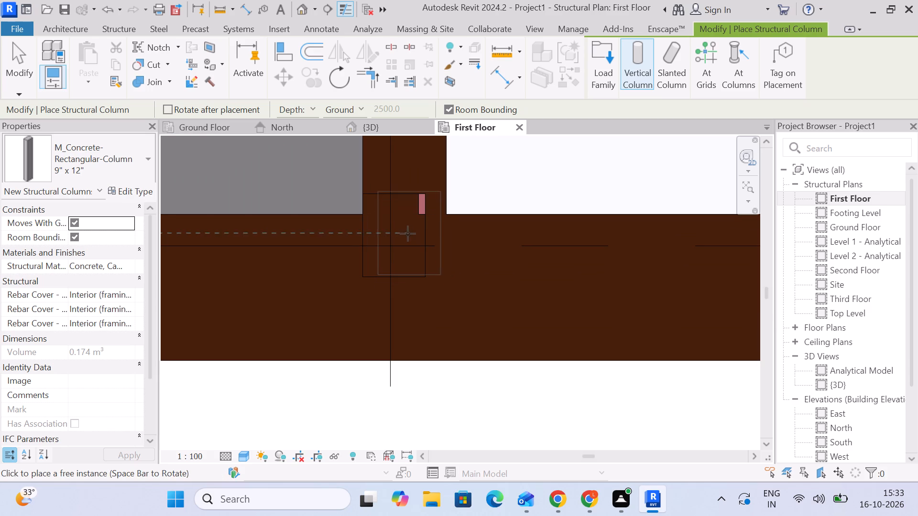
click(405, 218)
Place an upright 9" x 12" column where the wall beside the kitchen counters meets the lower wall on grid A.
scroll(425, 188, down, 4)
middle_drag(425, 201, 455, 514)
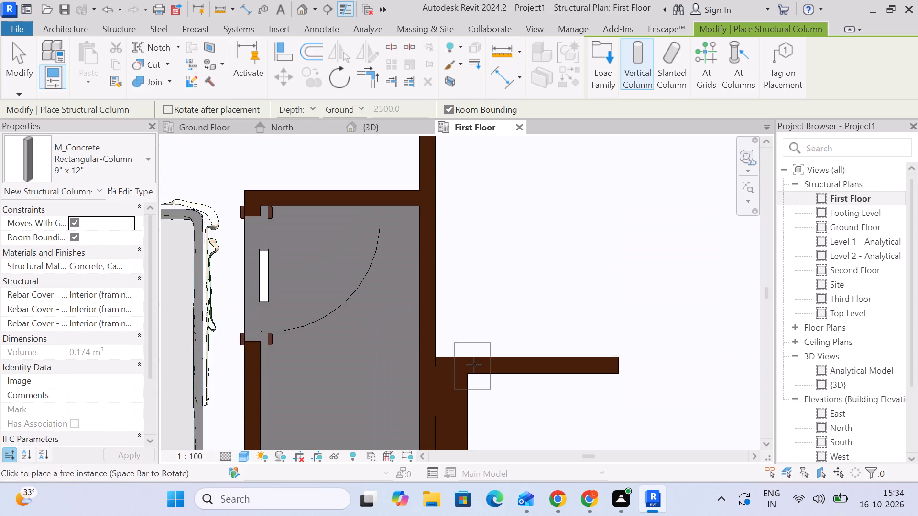
scroll(475, 365, down, 12)
middle_drag(533, 349, 266, 262)
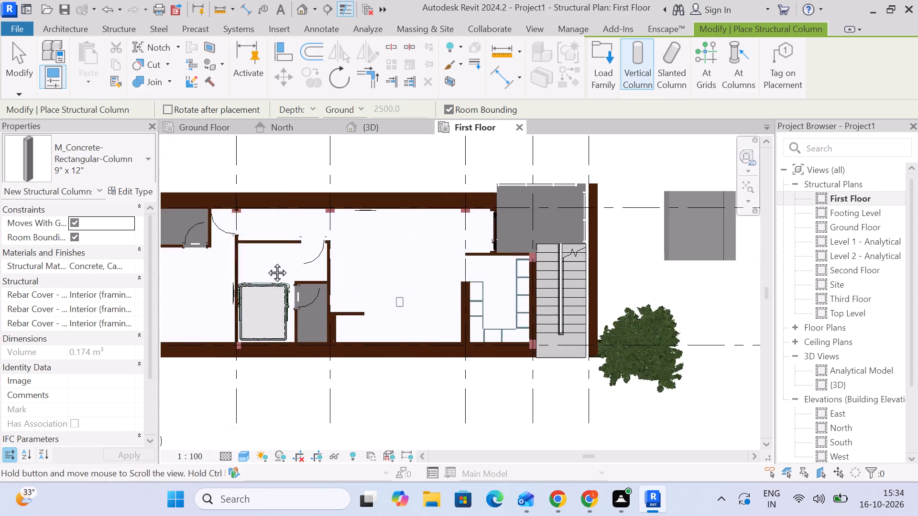
middle_drag(266, 262, 240, 254)
scroll(278, 294, up, 4)
scroll(316, 303, up, 11)
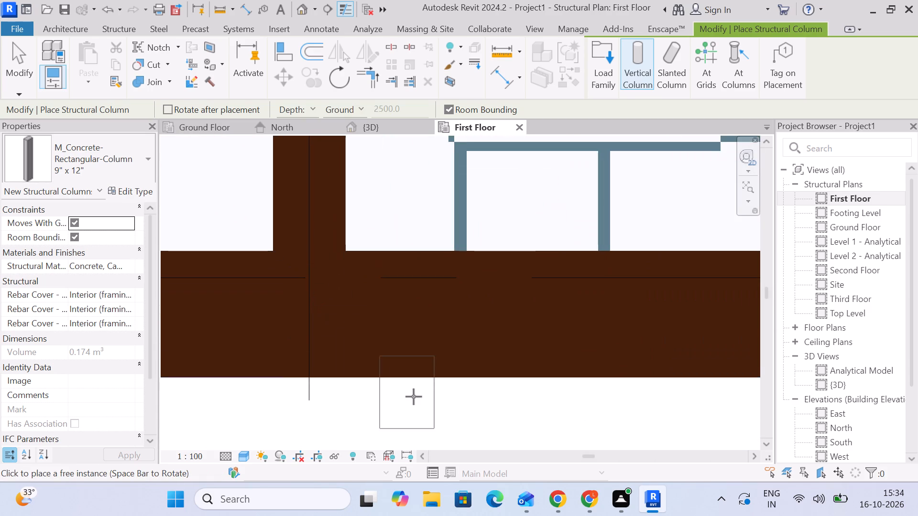
scroll(302, 269, up, 4)
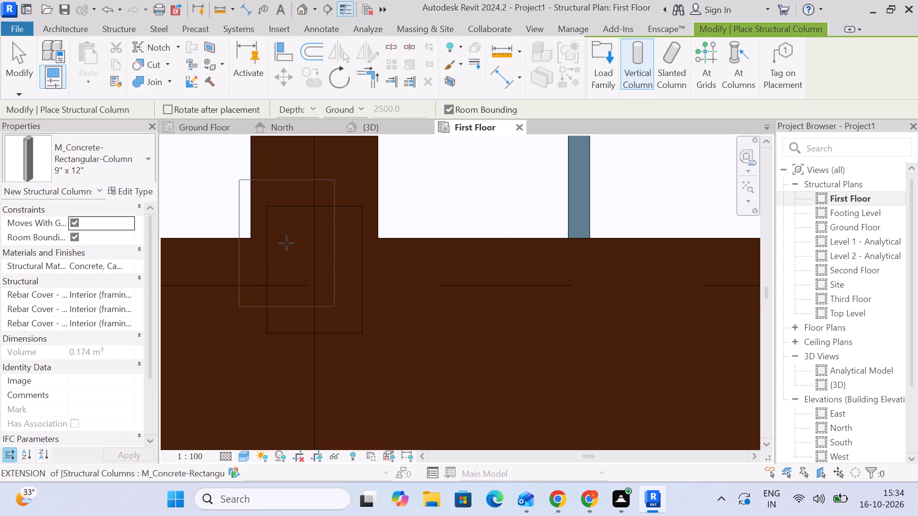
click(292, 244)
Place an upright 9" x 12" column near the linked column where the wall beside the staircase meets the lower wall on grid A.
scroll(488, 302, down, 4)
middle_drag(523, 311, 252, 252)
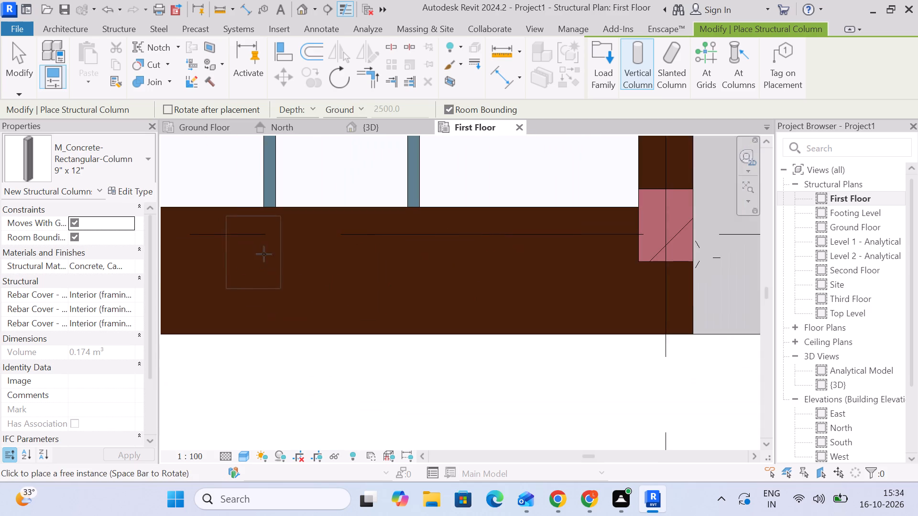
scroll(556, 262, down, 1)
middle_drag(554, 259, 358, 260)
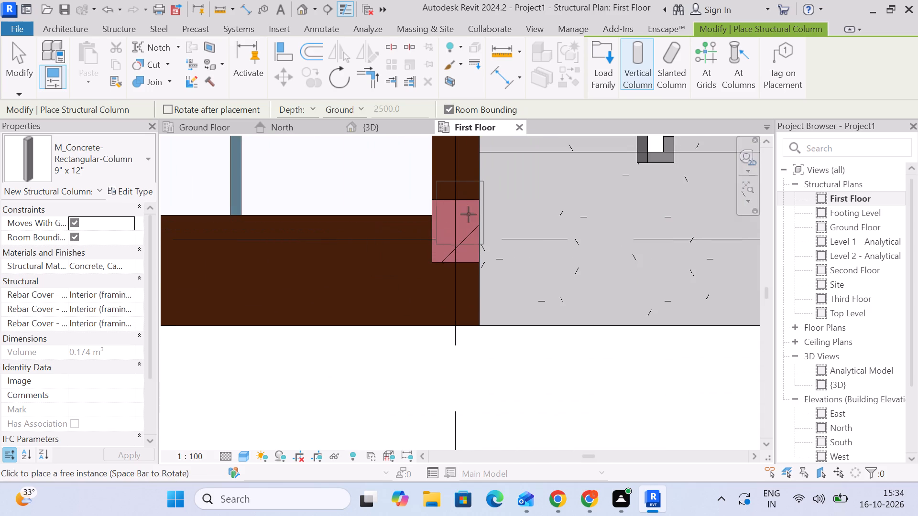
click(470, 216)
Place an upright 9" x 12" column near the linked column at the upper end of the staircase wall, beside the landing.
scroll(470, 216, down, 4)
middle_drag(468, 236, 478, 447)
scroll(482, 422, up, 1)
scroll(495, 391, down, 7)
scroll(481, 236, up, 3)
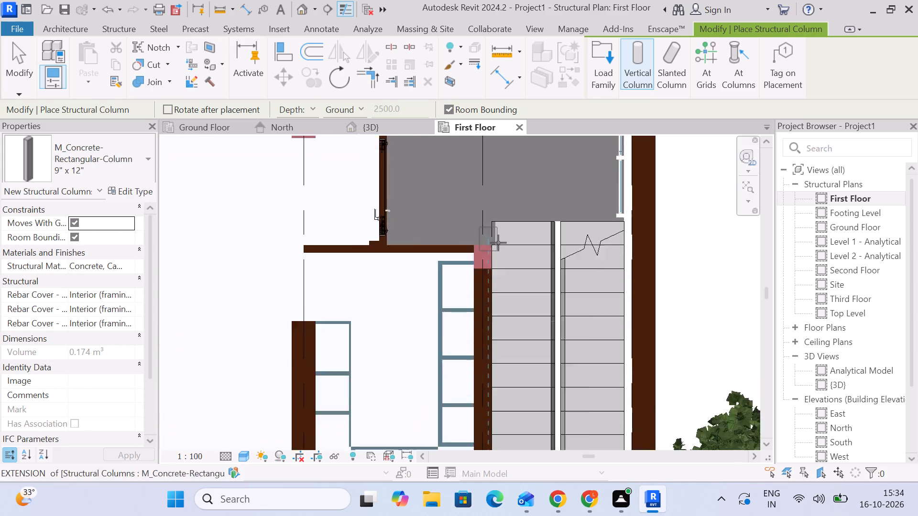
scroll(498, 243, up, 12)
click(469, 240)
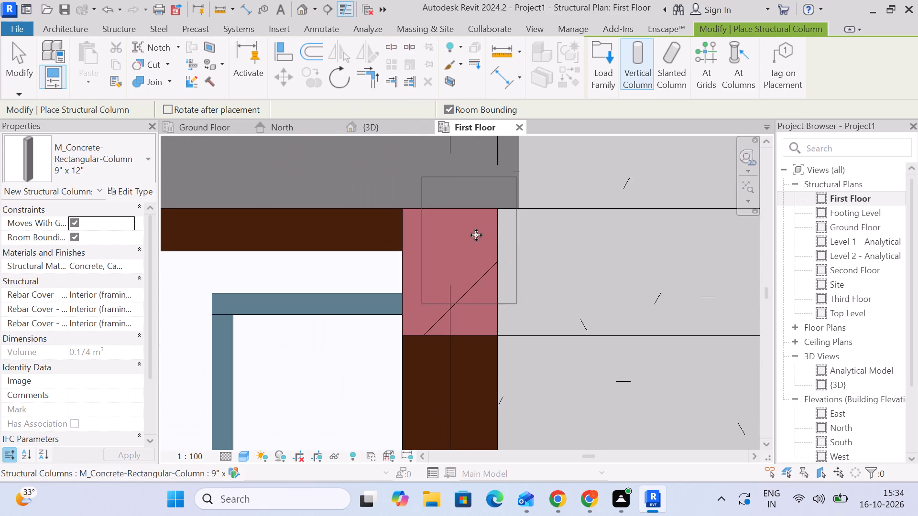
Place a 9" x 12" column, turned 90°, near the linked column on the upper wall, just before the grey landing area.
scroll(477, 234, down, 5)
middle_drag(477, 258, 537, 419)
scroll(535, 406, up, 1)
scroll(266, 325, down, 10)
middle_drag(268, 323, 452, 314)
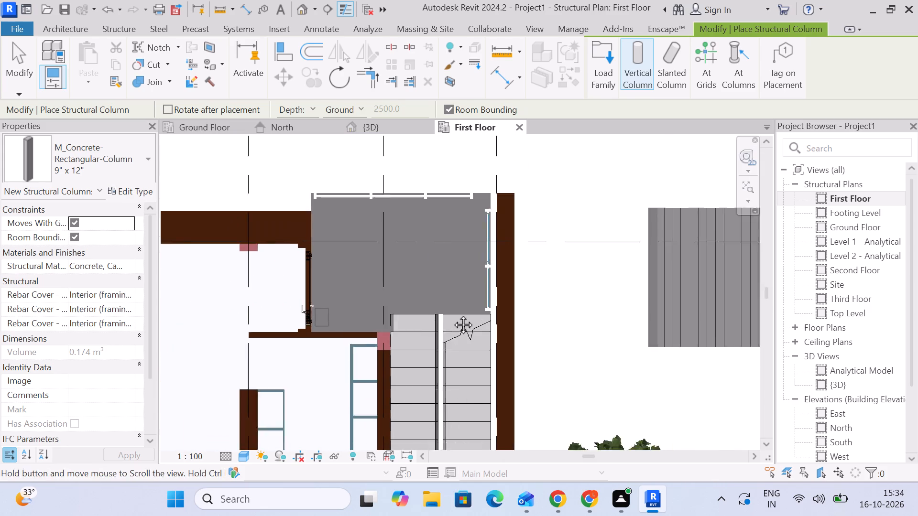
middle_drag(452, 314, 492, 319)
scroll(410, 244, up, 10)
key(space)
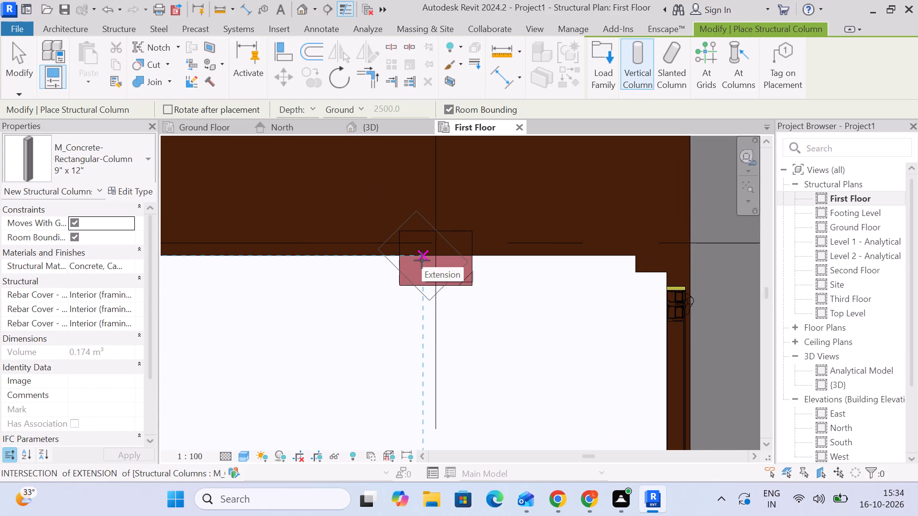
key(space)
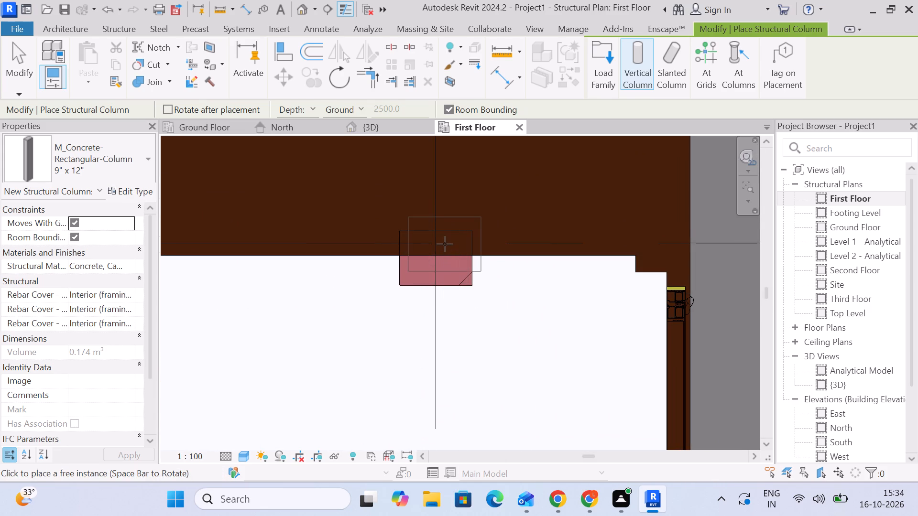
click(409, 274)
Place a 9" x 12" column, kept in the turned orientation, near the linked column where grid 3 meets the upper wall.
scroll(313, 297, down, 5)
middle_drag(310, 297, 597, 291)
middle_drag(334, 291, 602, 290)
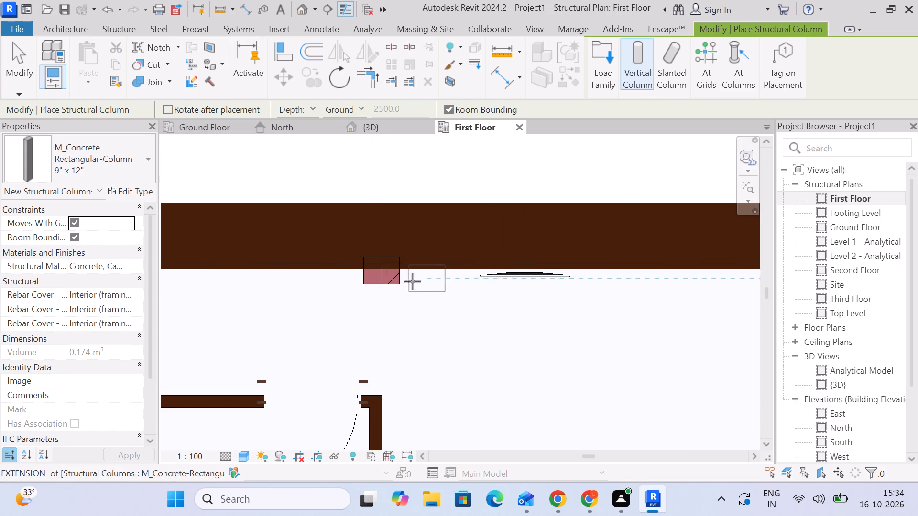
scroll(381, 272, up, 4)
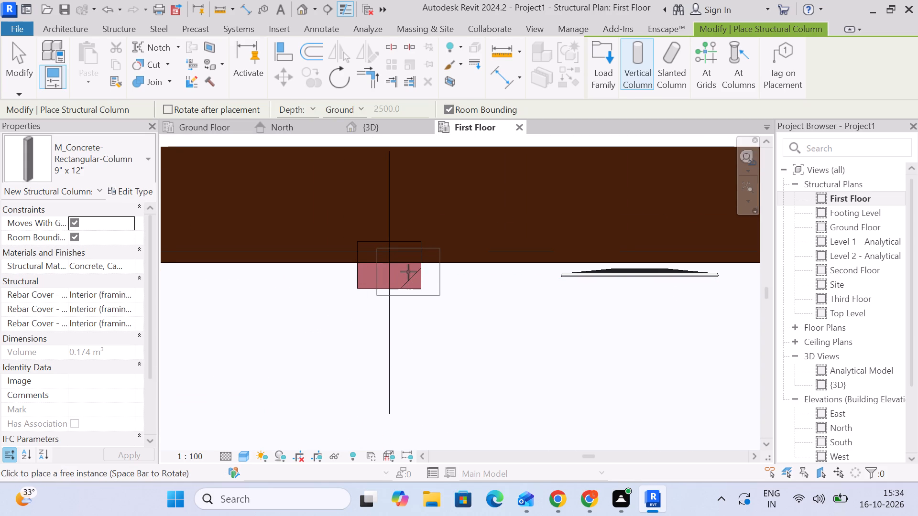
click(407, 270)
Place a turned 9" x 12" column near the linked column where grid 2 meets the upper wall, and end column placement.
scroll(315, 285, down, 4)
middle_drag(312, 290, 722, 296)
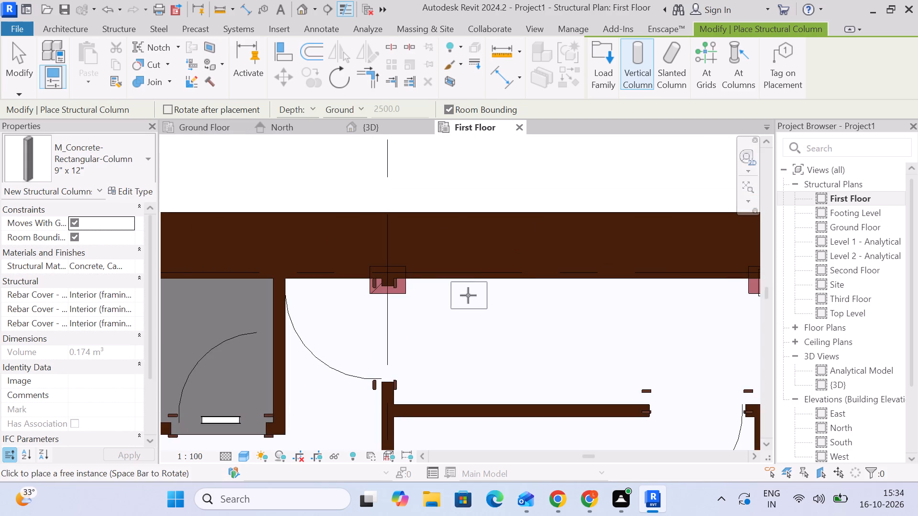
scroll(455, 295, up, 4)
scroll(377, 300, up, 5)
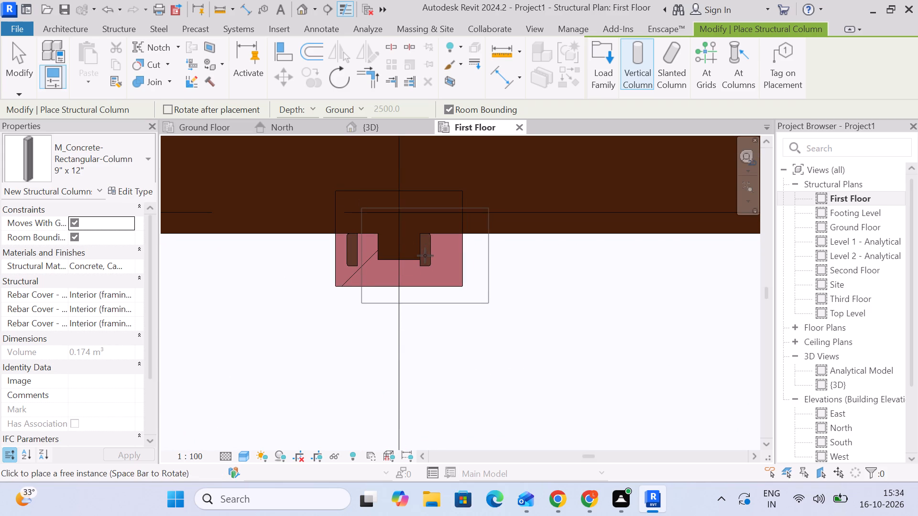
click(428, 252)
scroll(431, 263, down, 16)
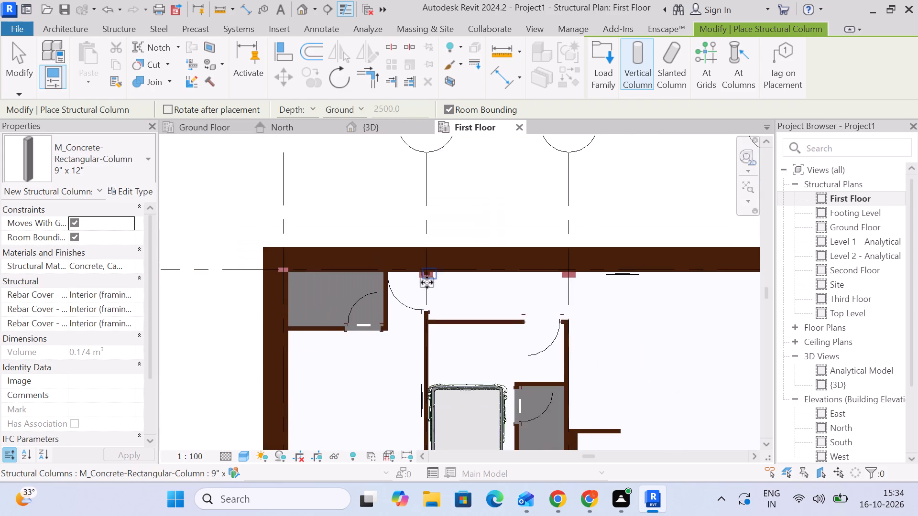
scroll(270, 272, up, 15)
key(space)
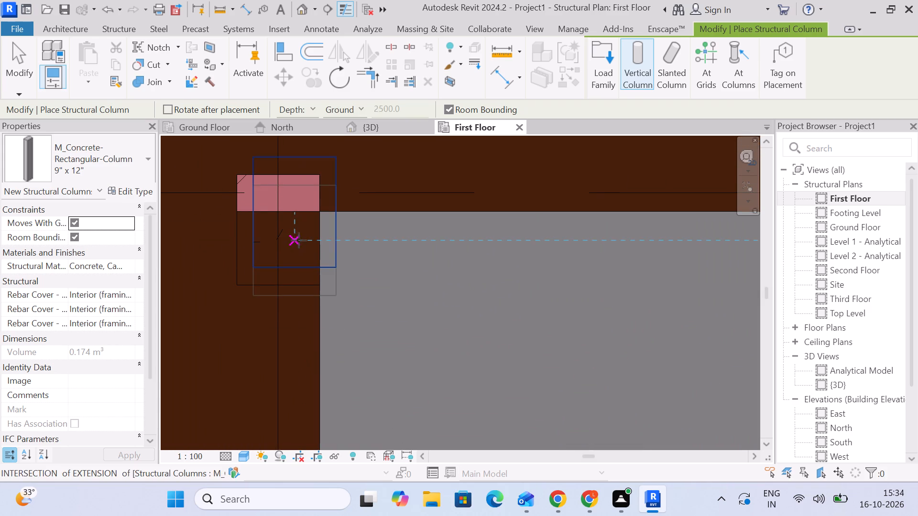
scroll(403, 367, down, 18)
middle_drag(403, 340, 417, 240)
scroll(410, 275, up, 1)
key(Escape)
key(Escape)
Align the lower and left edges of the lower-left corner column on grid 1 with those of the linked column.
middle_drag(406, 399, 393, 358)
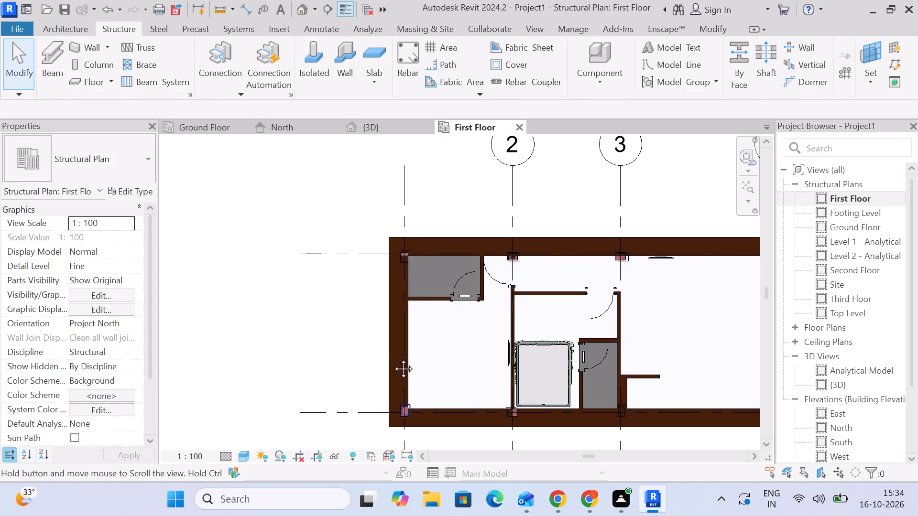
middle_drag(393, 358, 311, 223)
scroll(308, 234, up, 5)
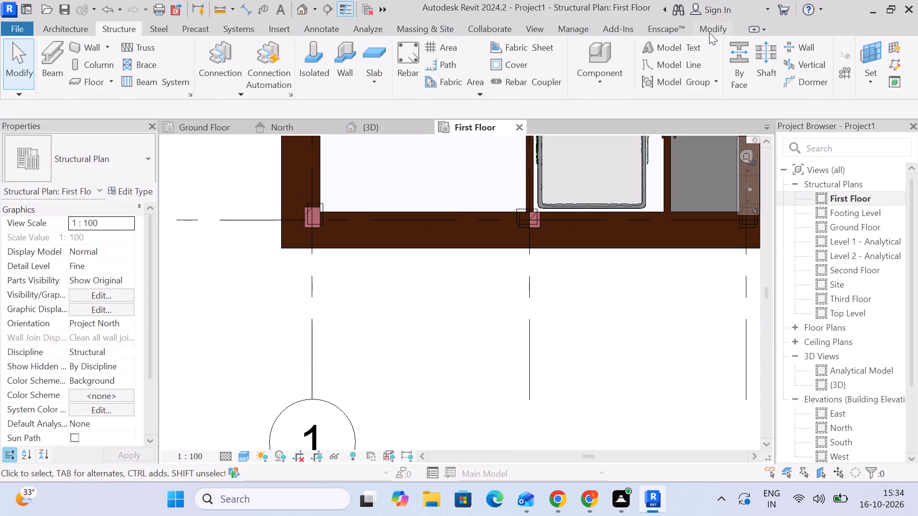
click(708, 32)
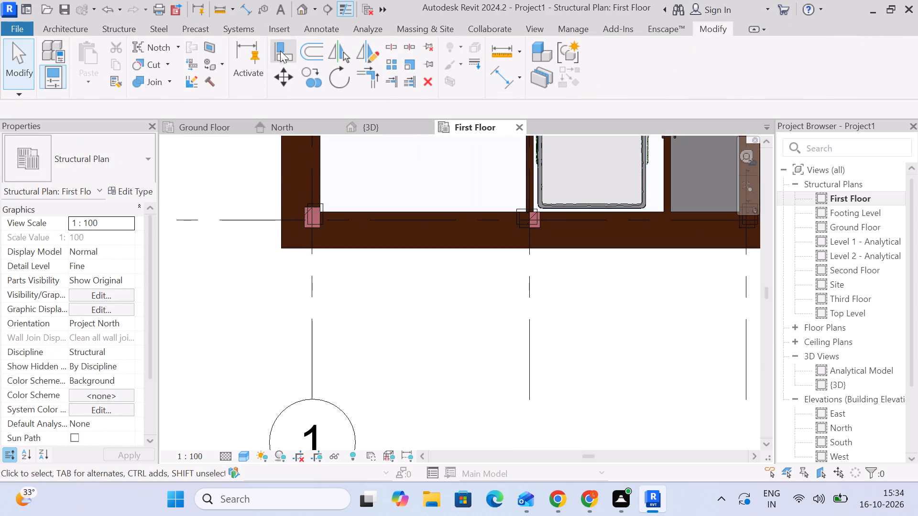
click(280, 51)
scroll(303, 215, up, 11)
middle_drag(280, 233, 346, 271)
scroll(346, 271, up, 1)
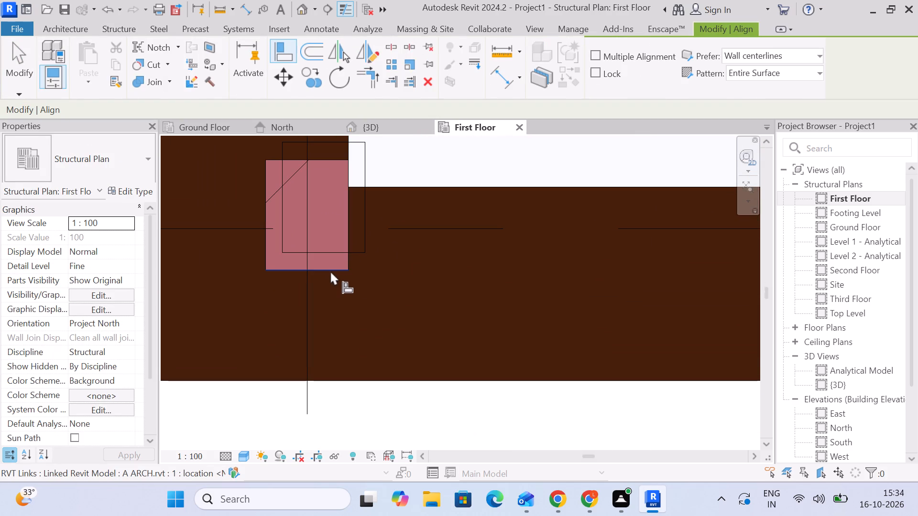
click(330, 271)
click(331, 249)
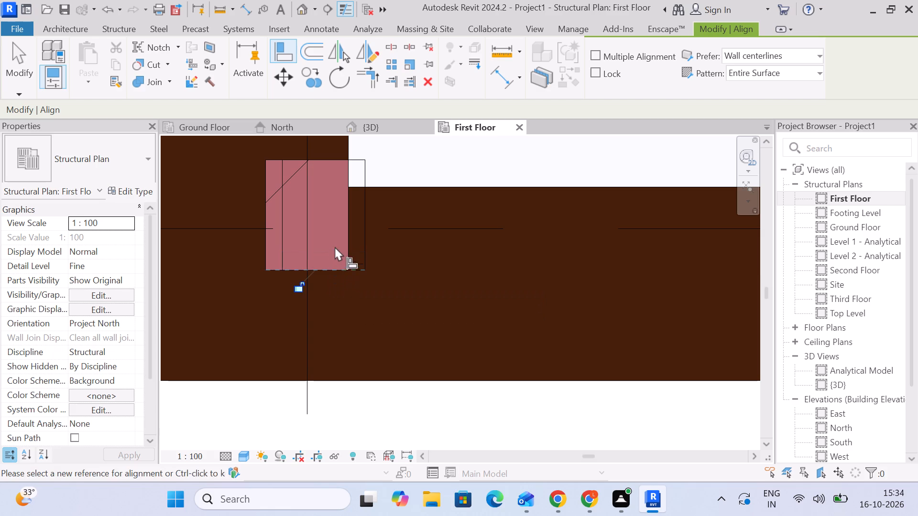
click(270, 196)
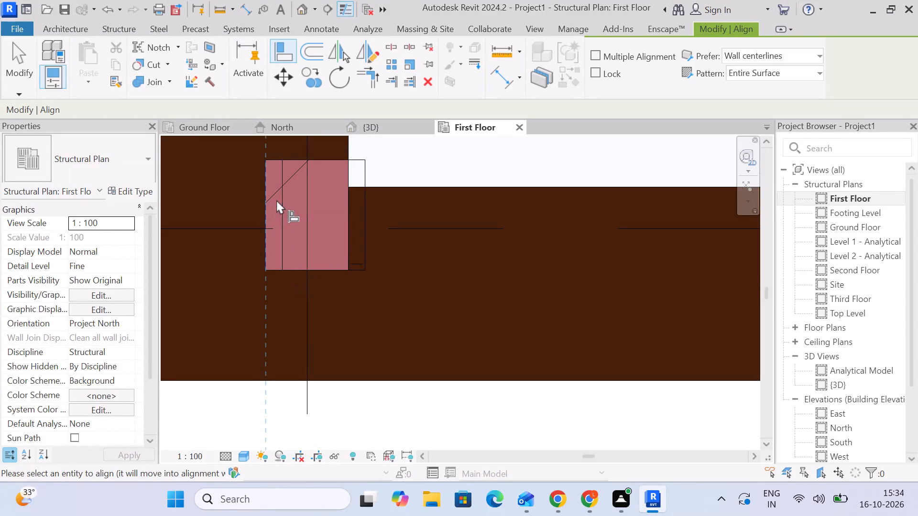
click(281, 203)
scroll(370, 242, down, 5)
scroll(412, 262, up, 1)
scroll(481, 284, down, 4)
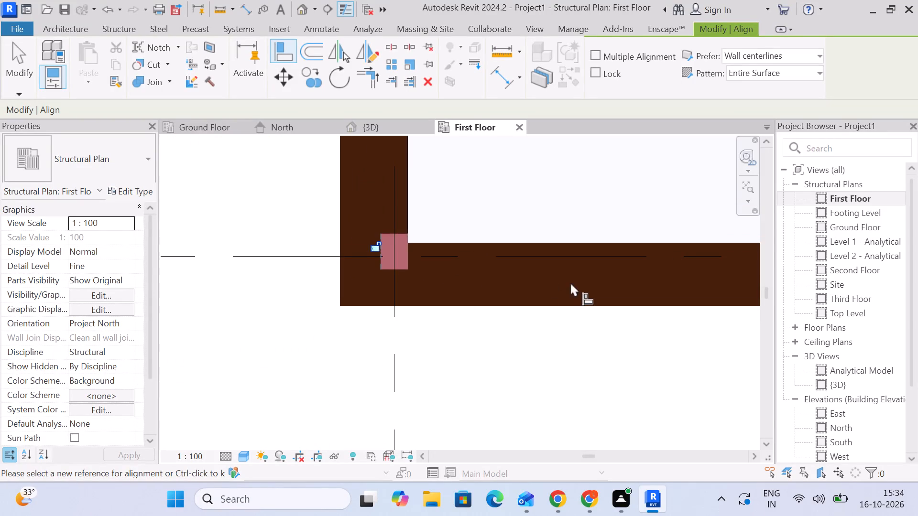
Align the right and lower edges of the column where grid 2 meets the lower wall with those of the linked column.
middle_drag(570, 282, 150, 271)
scroll(266, 253, up, 4)
scroll(375, 258, up, 4)
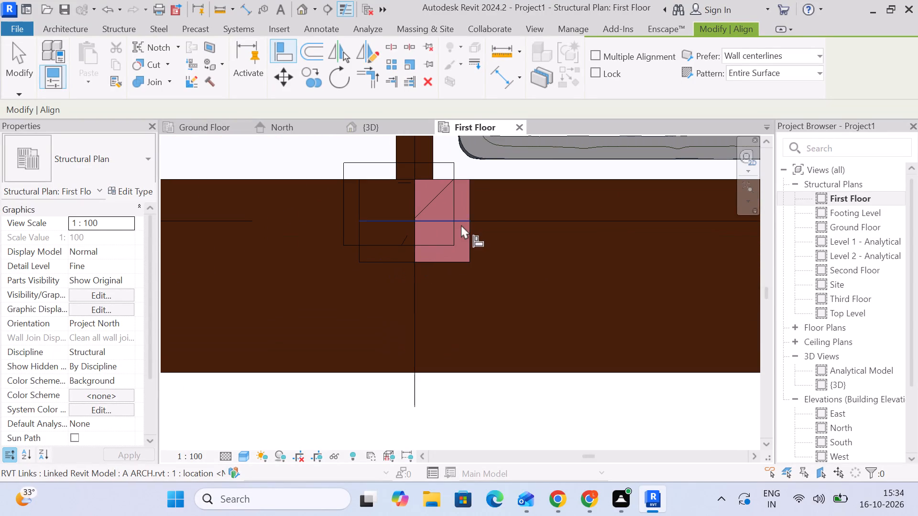
click(470, 198)
click(454, 196)
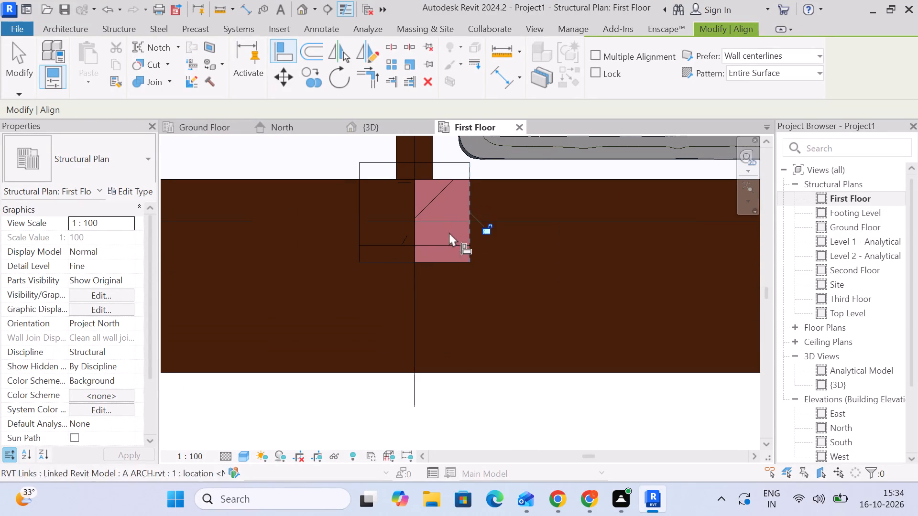
drag(448, 264, 447, 259)
click(445, 248)
Align the right and upper edges of the column where grid 3 meets the lower wall with those of the linked column.
scroll(446, 247, down, 5)
middle_drag(566, 259, 302, 227)
scroll(563, 259, up, 1)
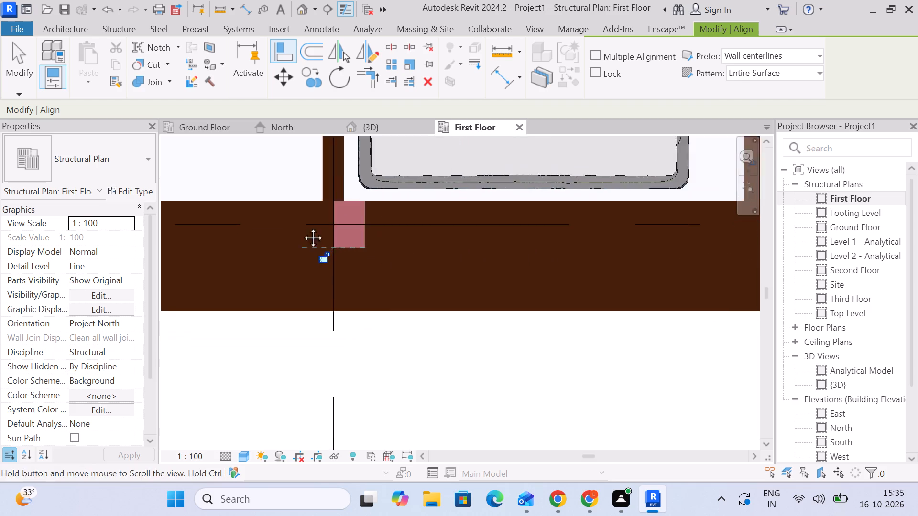
middle_drag(302, 227, 151, 215)
middle_drag(546, 229, 339, 312)
scroll(493, 261, up, 4)
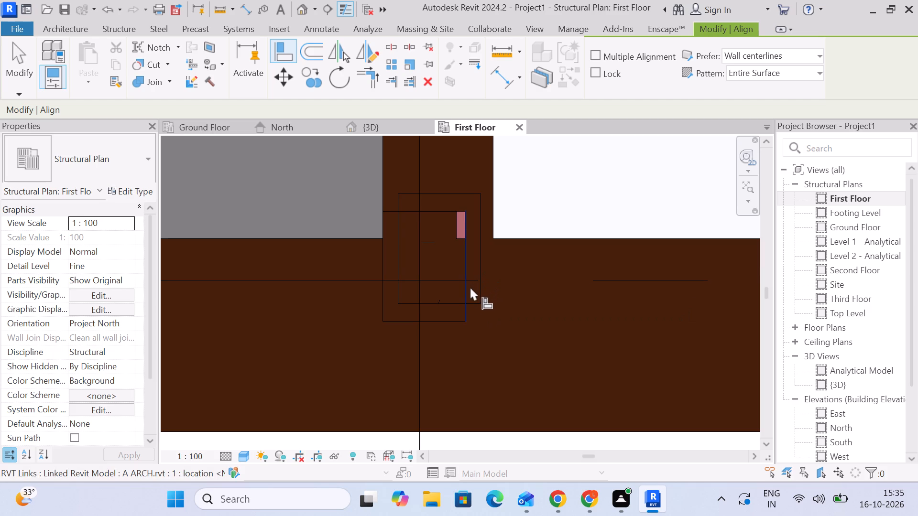
click(481, 265)
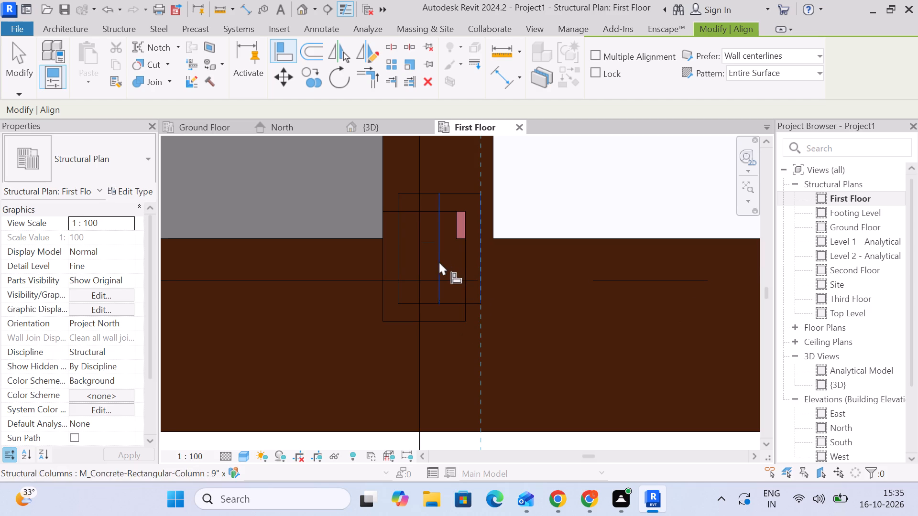
click(478, 268)
click(465, 262)
click(465, 262)
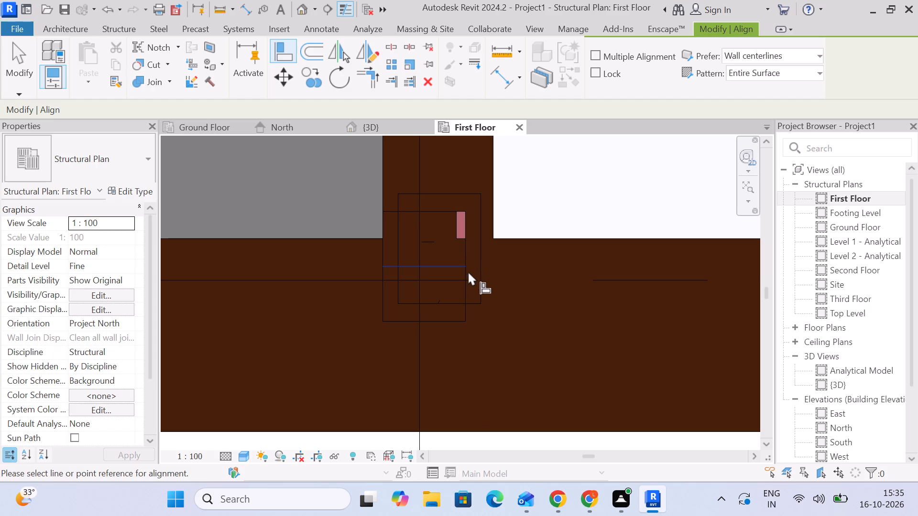
click(468, 286)
click(481, 274)
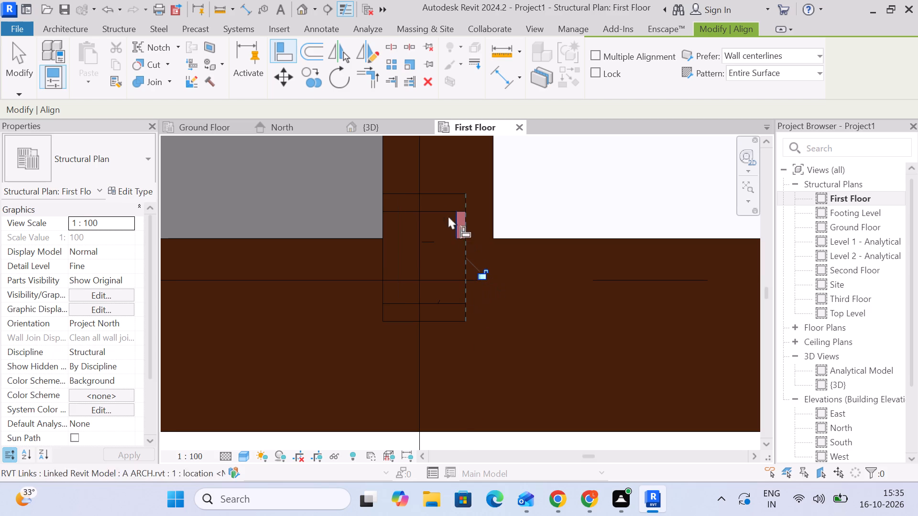
click(434, 210)
click(434, 198)
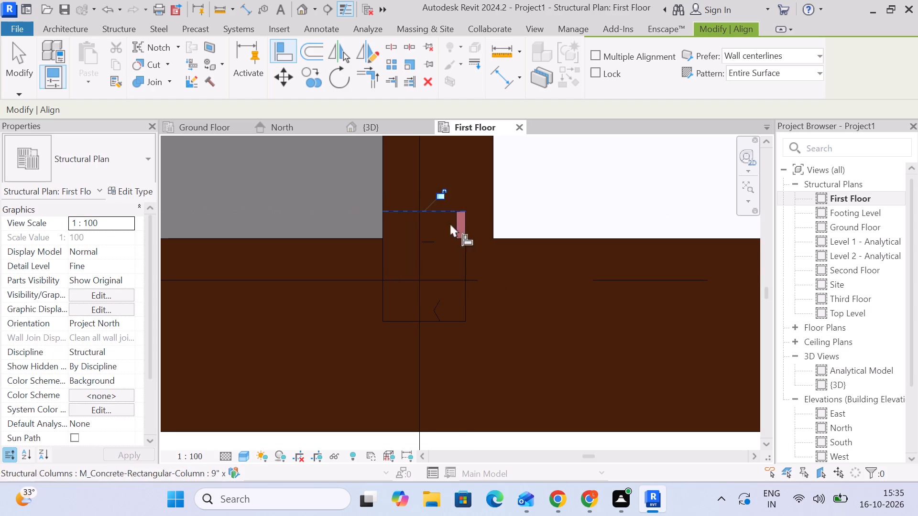
Align the lower and right edges of the column where the kitchen-side wall meets the lower wall with those of the linked column.
scroll(483, 283, down, 5)
middle_drag(482, 290, 32, 291)
middle_drag(533, 291, 222, 259)
middle_drag(555, 264, 498, 265)
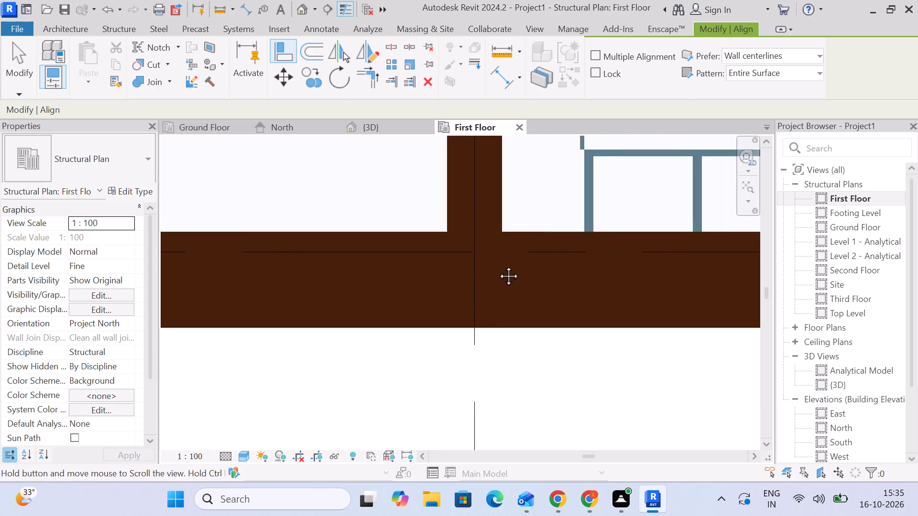
middle_drag(498, 265, 490, 263)
scroll(410, 237, up, 5)
middle_drag(492, 274, 399, 259)
scroll(394, 275, up, 2)
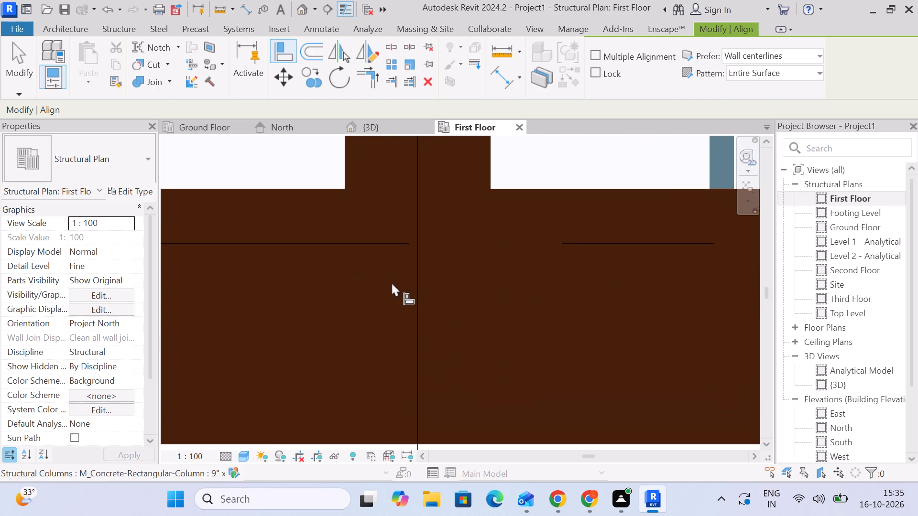
click(386, 298)
click(386, 275)
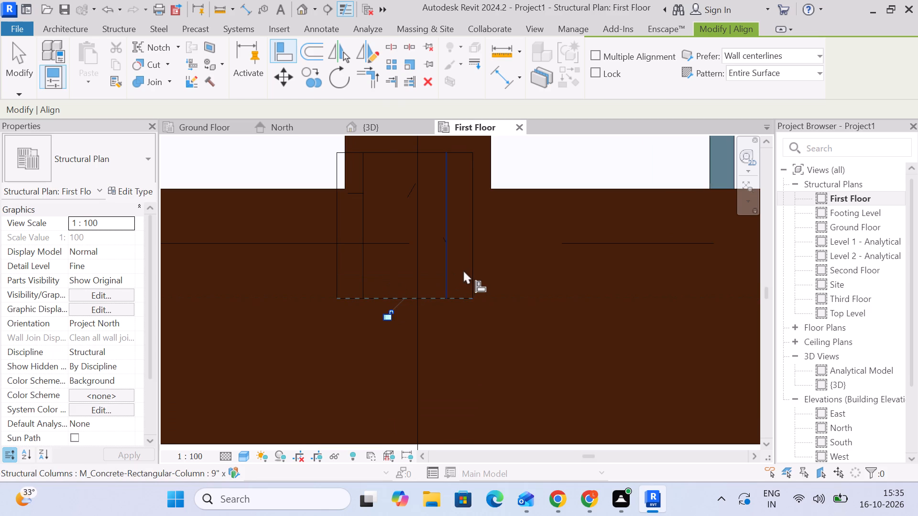
click(470, 276)
click(446, 267)
Align the left and lower edges of the column where the staircase wall meets the lower wall with those of the linked column.
scroll(461, 271, down, 5)
middle_drag(574, 291, 217, 265)
middle_drag(566, 267, 374, 267)
scroll(459, 251, up, 4)
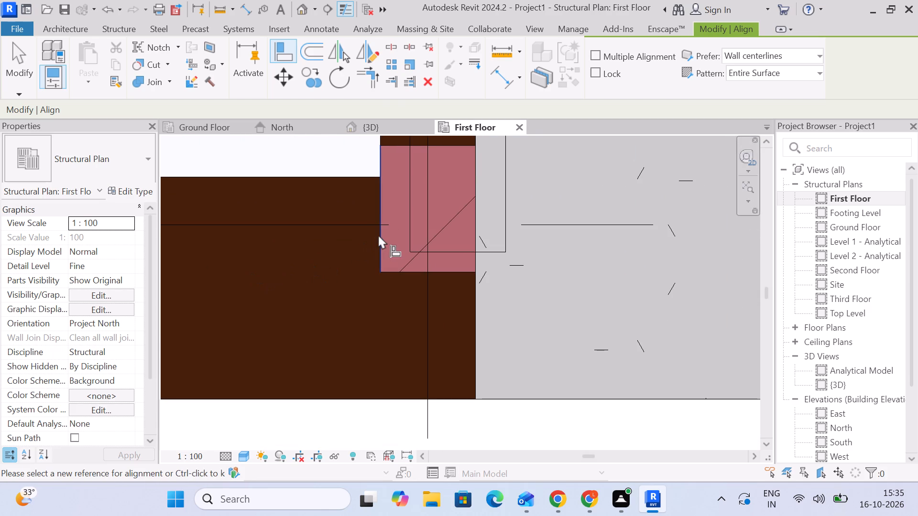
click(378, 235)
click(410, 231)
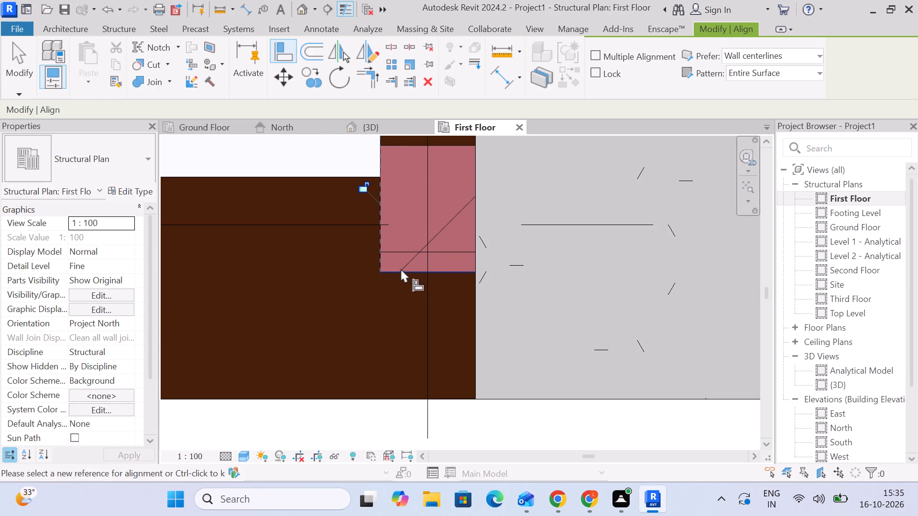
click(400, 269)
click(397, 252)
Align the lower and left edges of the column at the staircase wall's upper end with those of the linked column.
scroll(398, 251, down, 8)
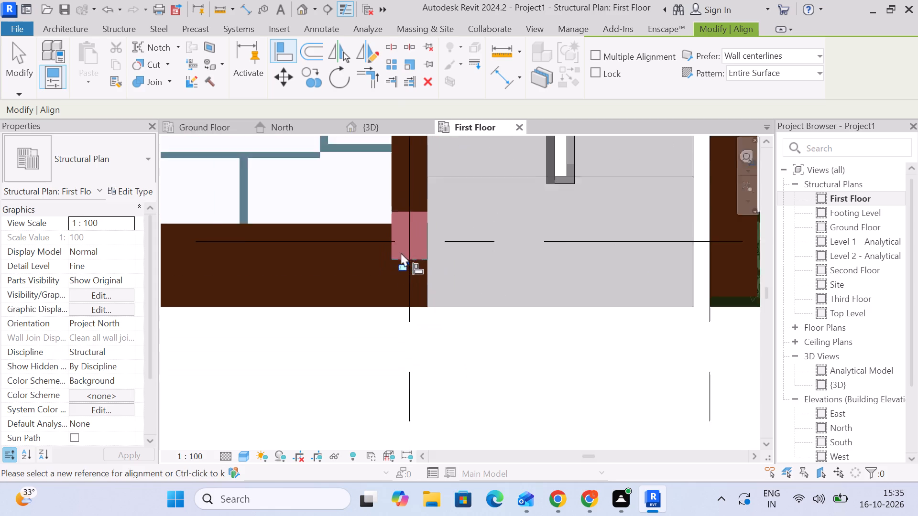
scroll(401, 252, down, 2)
middle_drag(391, 185, 416, 377)
middle_drag(440, 223, 440, 375)
scroll(438, 285, up, 9)
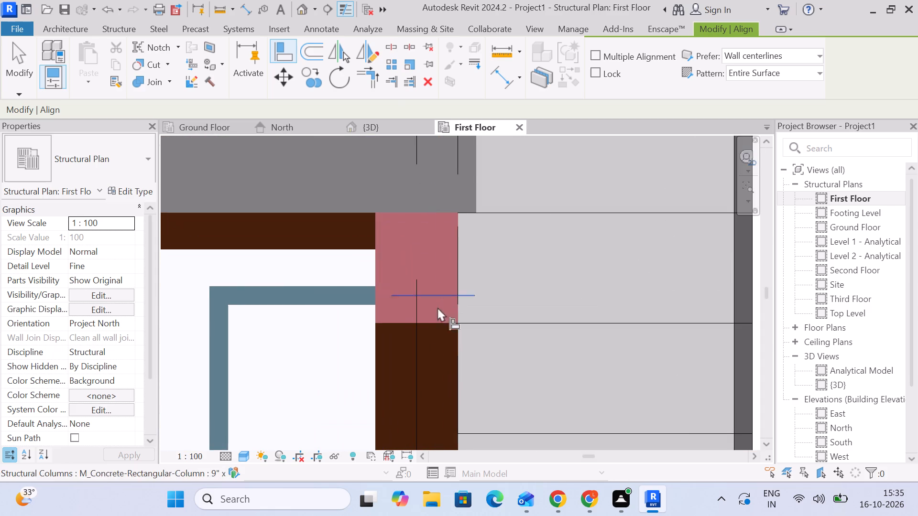
click(434, 322)
click(433, 294)
scroll(432, 300, down, 4)
scroll(427, 301, up, 5)
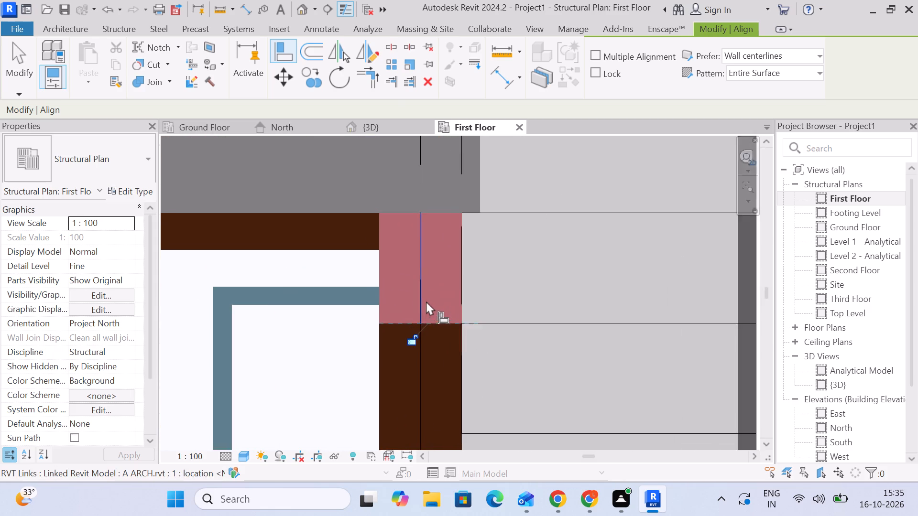
click(368, 279)
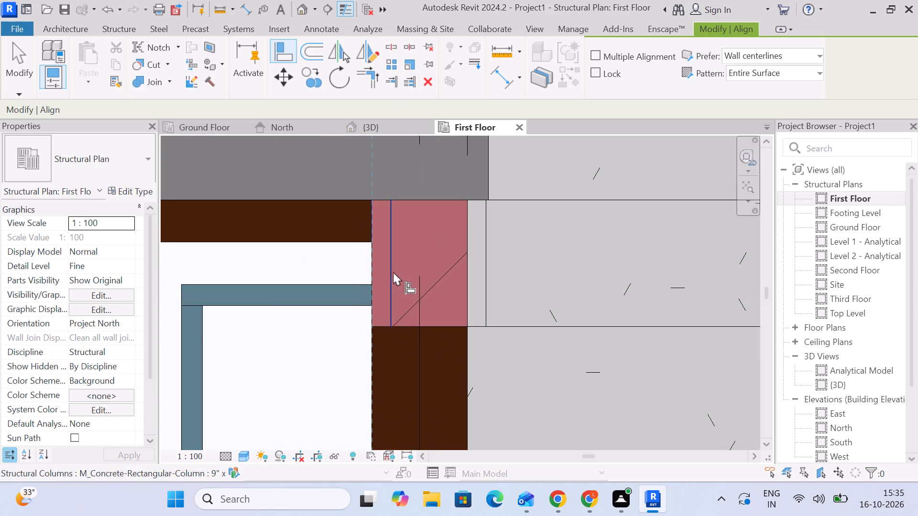
click(394, 271)
Align the upper and right edges of the upper-wall column in line with the kitchen-side wall with those of the linked column.
scroll(372, 290, down, 5)
middle_drag(273, 265, 488, 328)
scroll(482, 318, down, 5)
scroll(434, 214, up, 1)
middle_drag(434, 218, 458, 342)
scroll(350, 325, up, 4)
scroll(282, 273, up, 5)
middle_drag(290, 285, 404, 346)
click(448, 222)
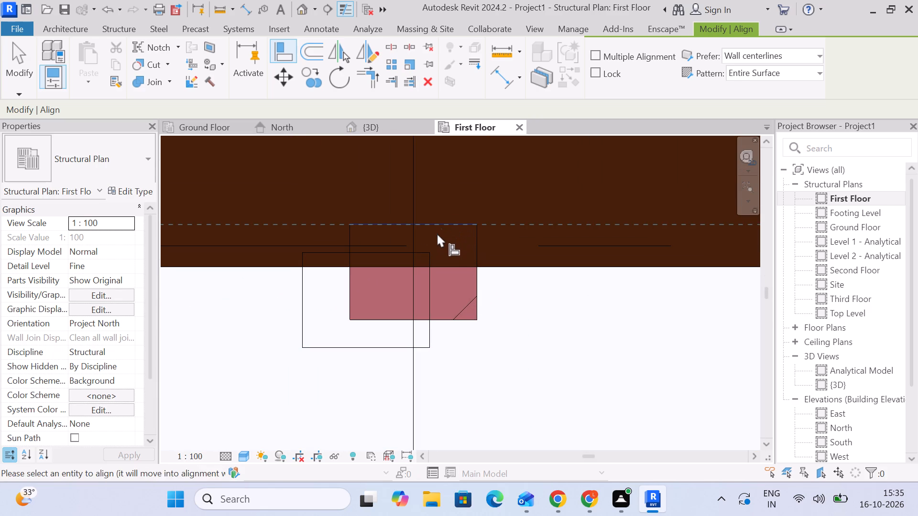
click(422, 252)
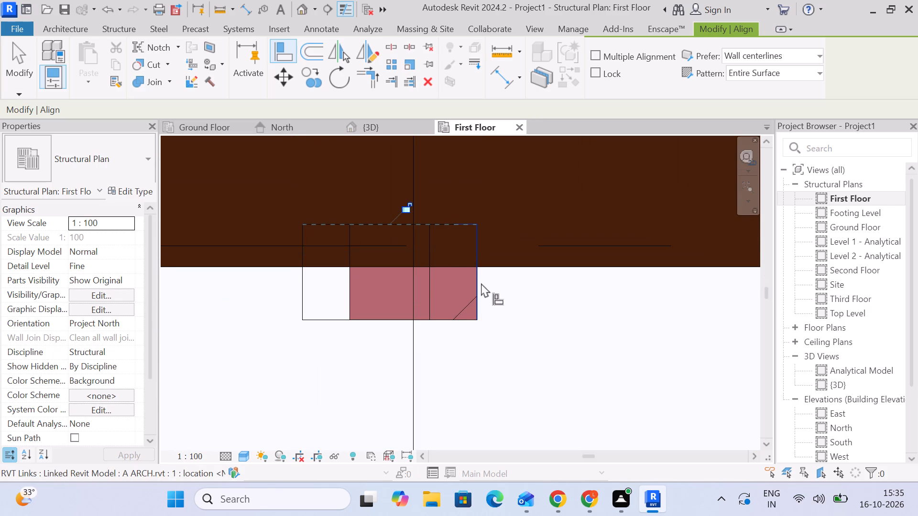
drag(481, 283, 476, 283)
click(435, 279)
Align the left and upper edges of the column where grid 3 meets the upper wall with those of the linked column.
scroll(360, 313, down, 6)
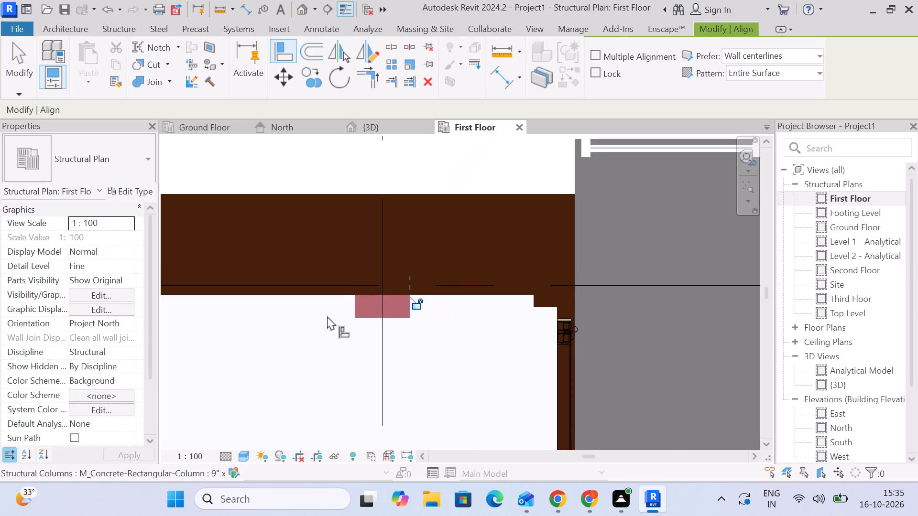
middle_drag(319, 315, 643, 308)
middle_drag(412, 304, 671, 317)
middle_drag(306, 316, 615, 329)
scroll(477, 322, up, 2)
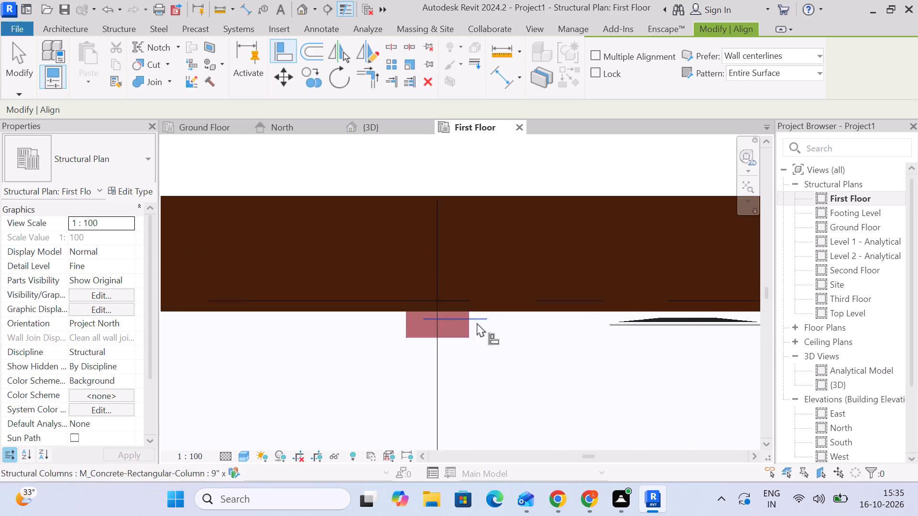
scroll(477, 322, up, 3)
scroll(339, 338, up, 3)
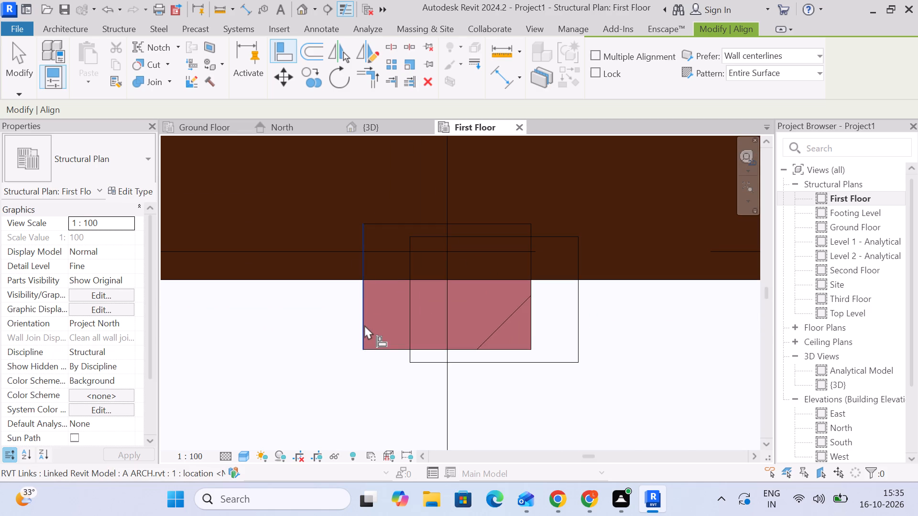
click(364, 325)
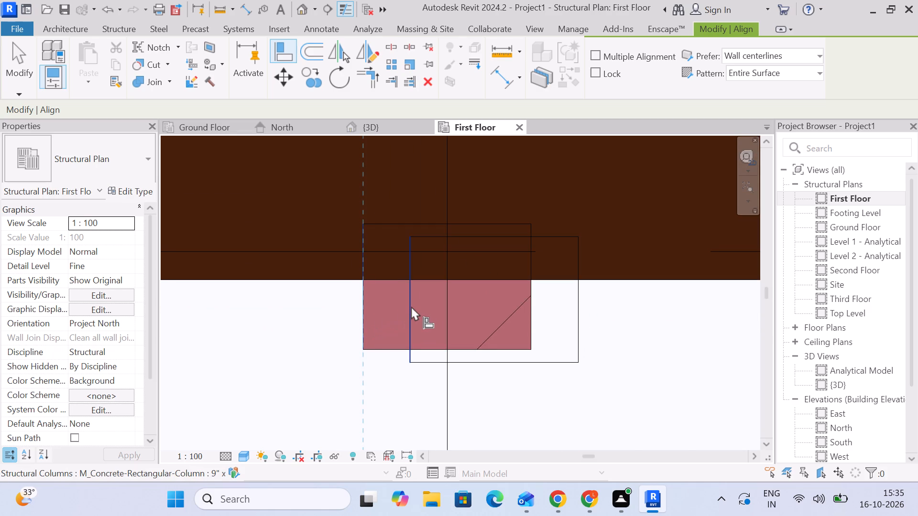
click(411, 306)
click(408, 227)
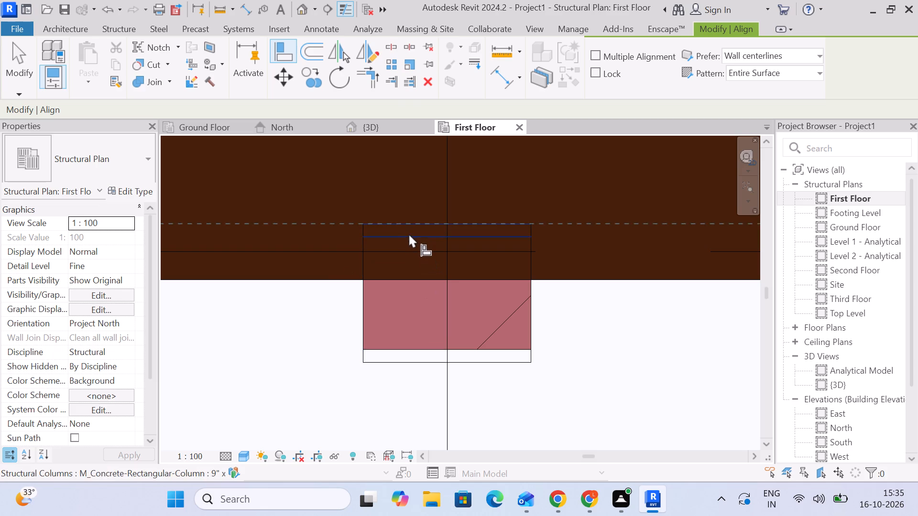
click(409, 234)
Align the left and lower edges of the column where grid 2 meets the upper wall with those of the linked column.
scroll(358, 308, down, 5)
middle_drag(270, 308, 730, 325)
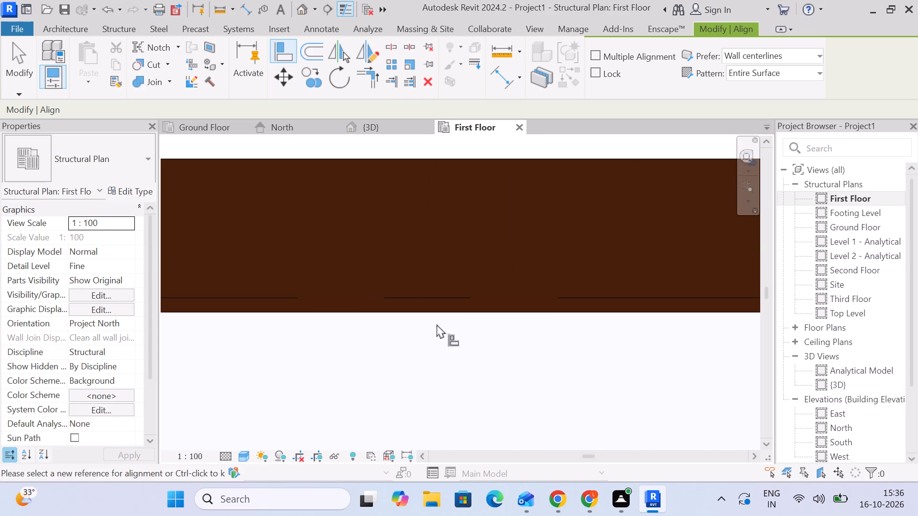
middle_drag(228, 317, 780, 265)
scroll(545, 296, up, 2)
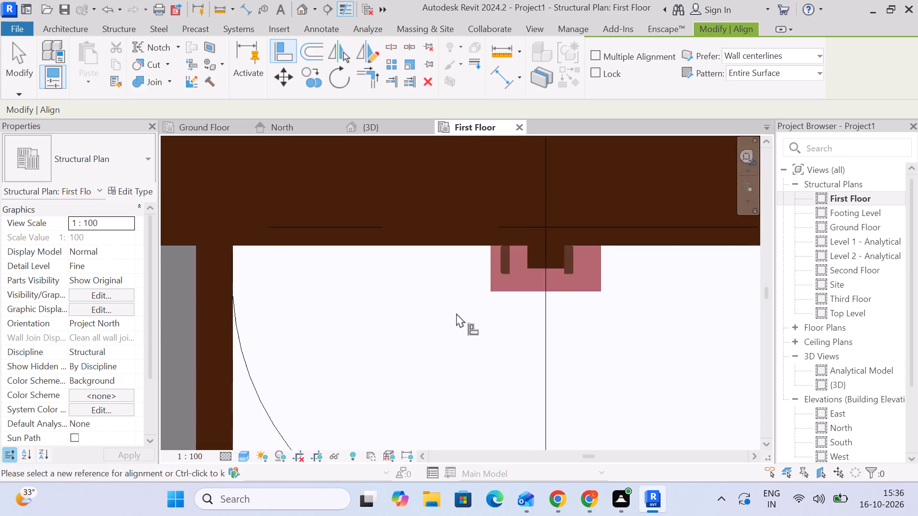
scroll(456, 313, up, 2)
middle_drag(571, 292, 437, 306)
scroll(388, 292, up, 3)
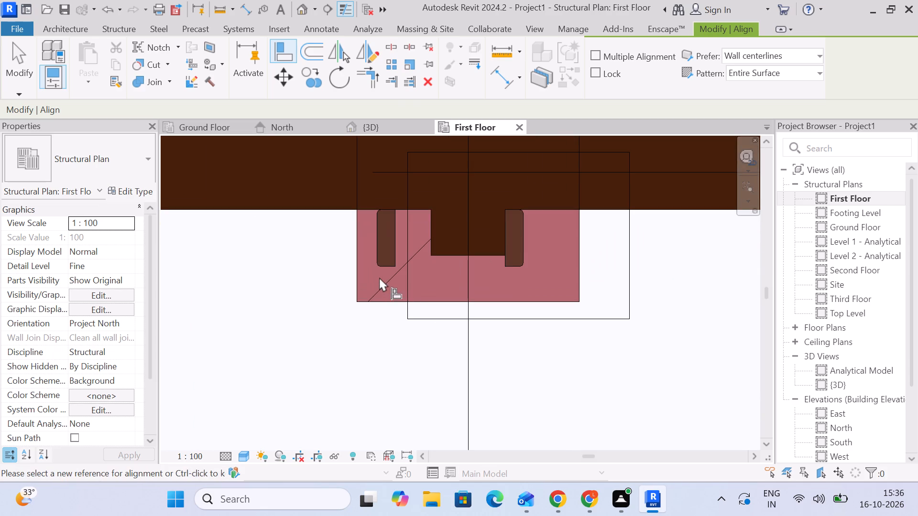
click(359, 269)
click(408, 280)
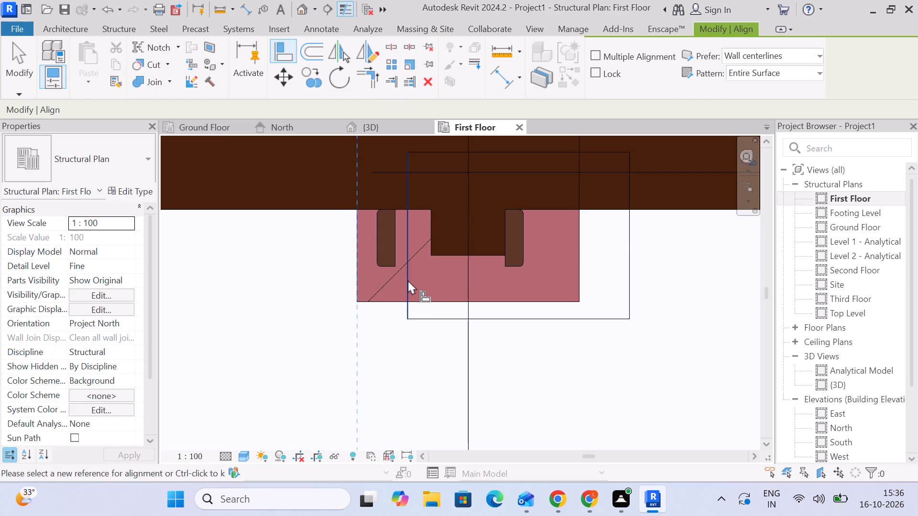
click(407, 300)
click(410, 318)
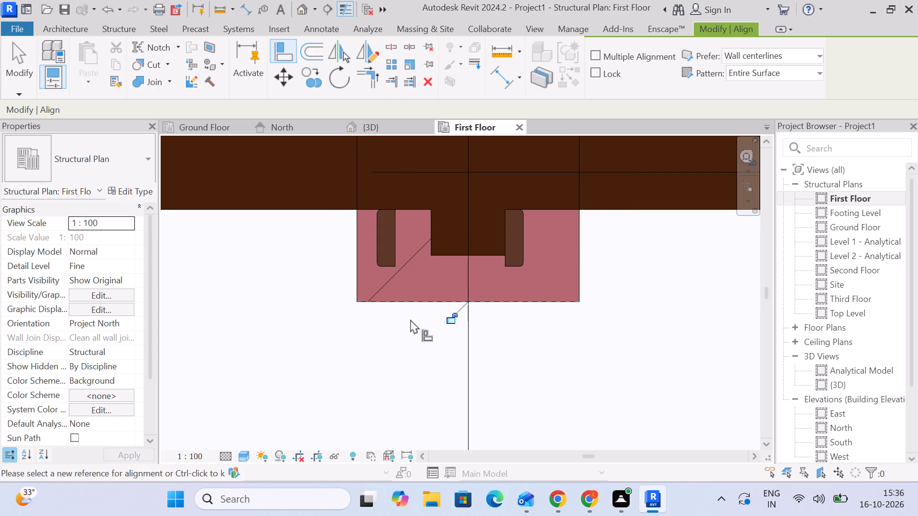
Align the left and upper edges of the column at the grid 1 corner of the upper wall with those of the linked column.
scroll(411, 319, down, 6)
scroll(316, 321, down, 8)
middle_drag(289, 322, 681, 299)
scroll(439, 297, up, 2)
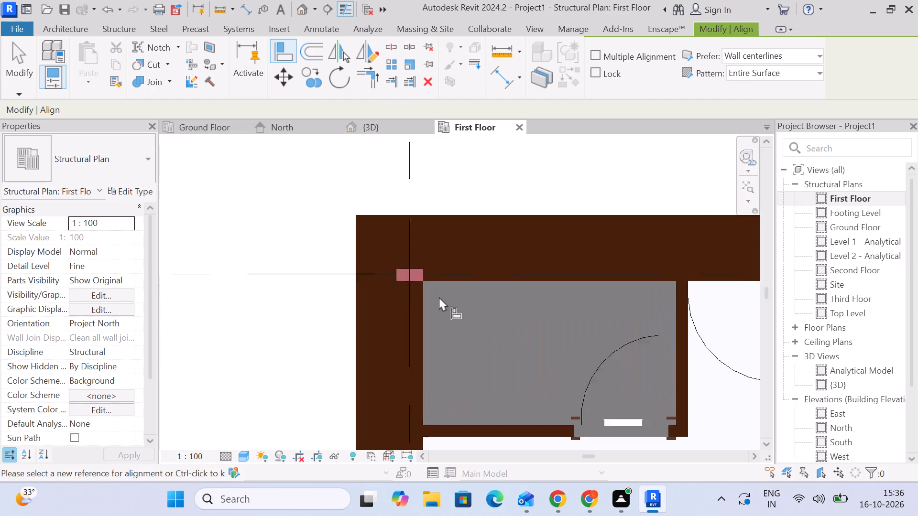
scroll(439, 297, up, 2)
scroll(400, 265, up, 4)
scroll(344, 282, up, 4)
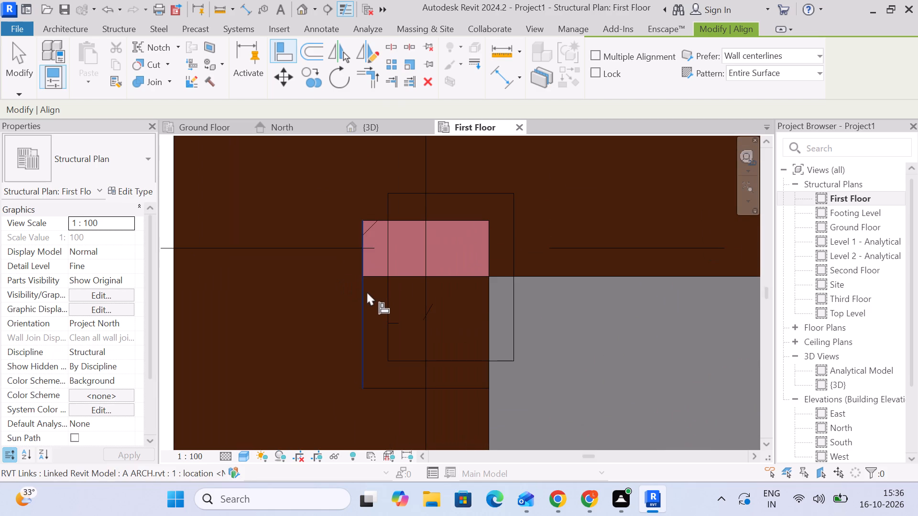
click(367, 291)
click(392, 293)
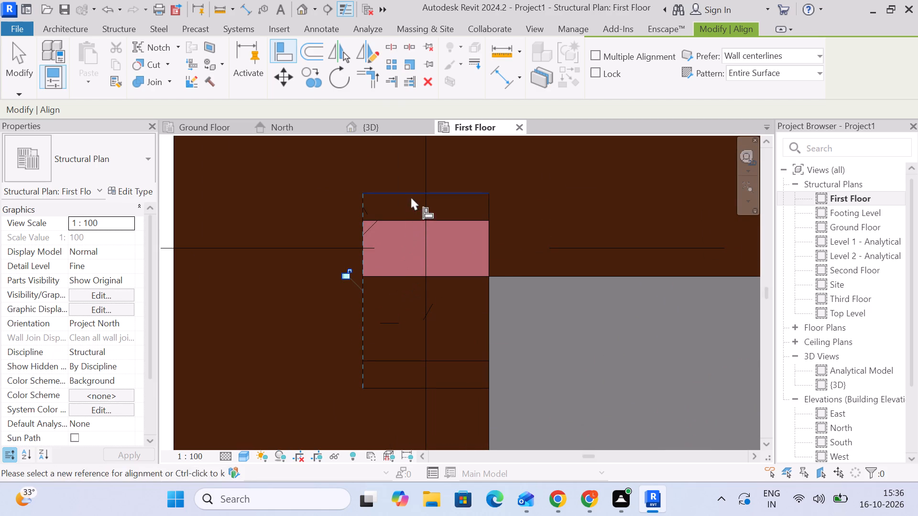
click(411, 219)
click(414, 199)
scroll(411, 213, down, 4)
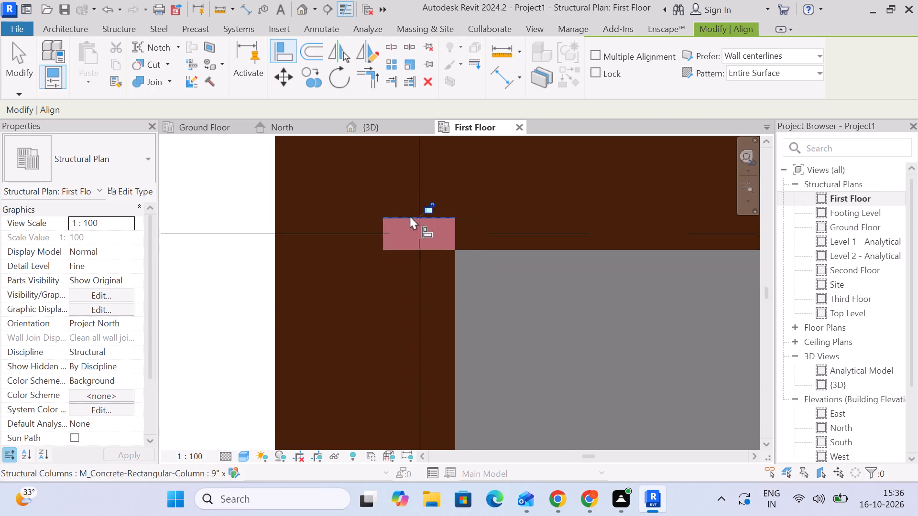
scroll(410, 215, down, 10)
click(24, 77)
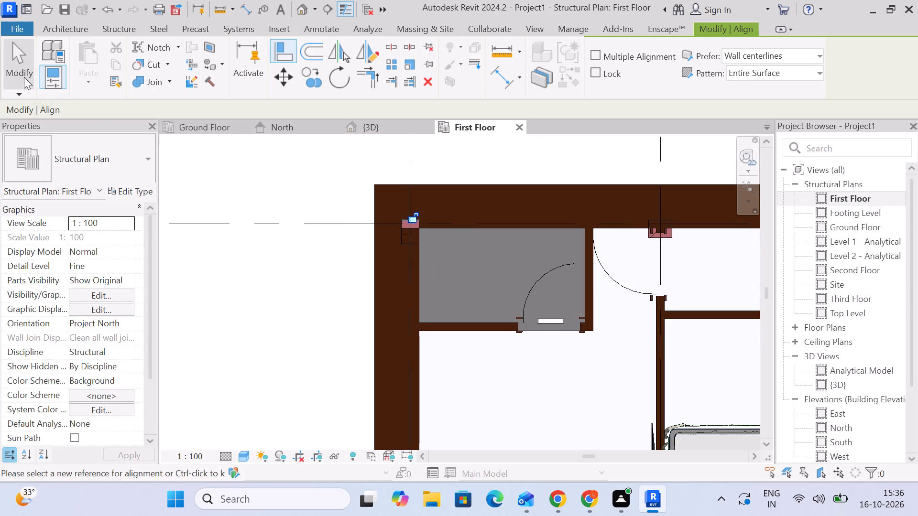
Unload the linked Revit model A ARCH.rvt from the project.
scroll(410, 257, down, 4)
middle_drag(532, 268, 414, 229)
scroll(425, 238, down, 3)
middle_drag(537, 265, 445, 244)
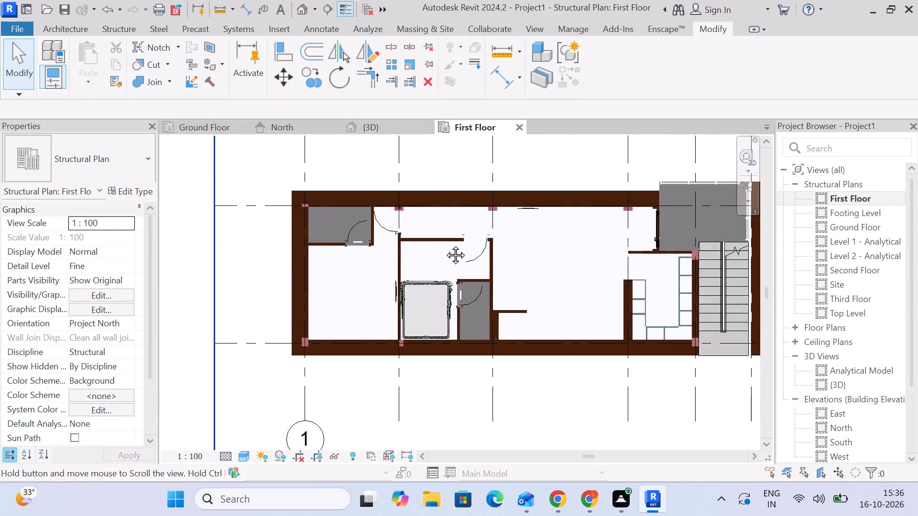
middle_drag(445, 244, 416, 238)
scroll(403, 233, down, 1)
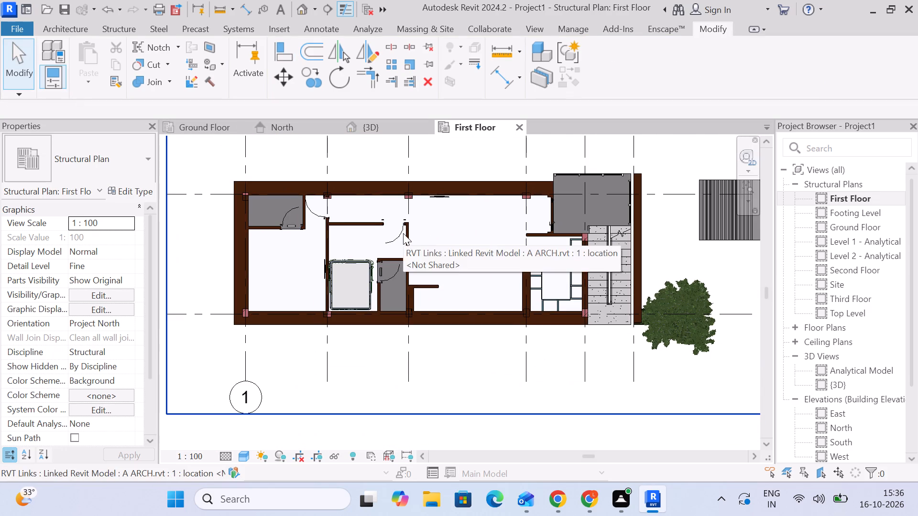
middle_drag(403, 233, 401, 238)
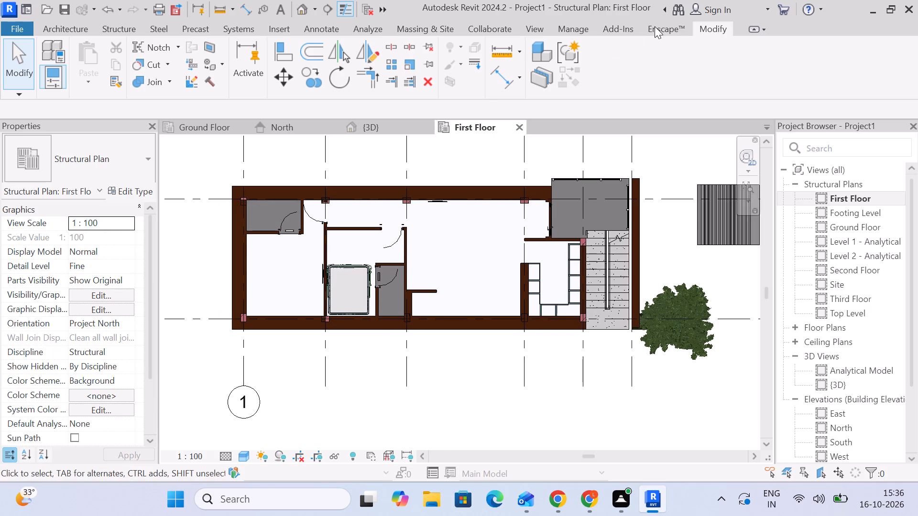
click(574, 30)
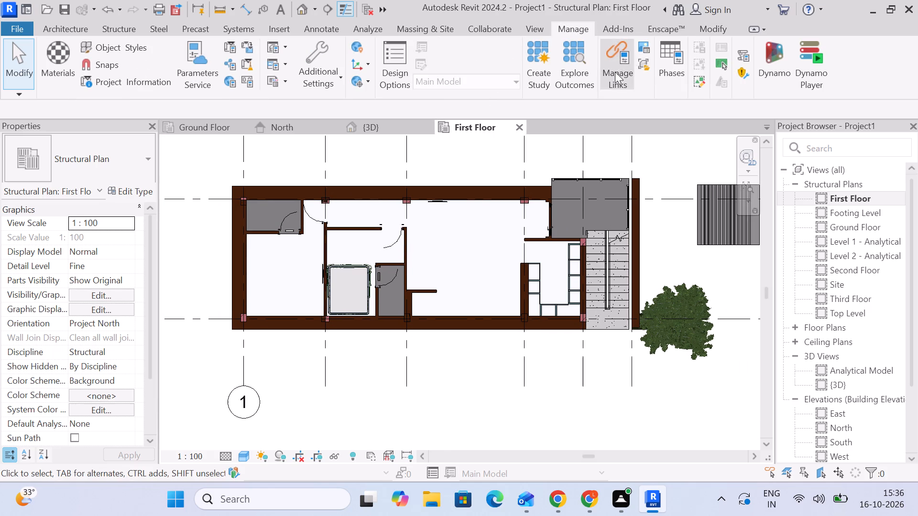
click(613, 72)
click(301, 117)
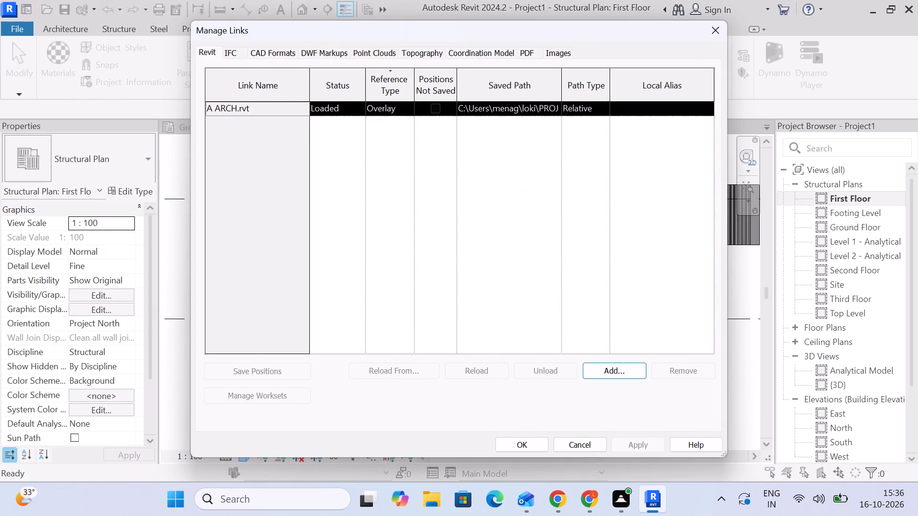
click(299, 108)
click(560, 372)
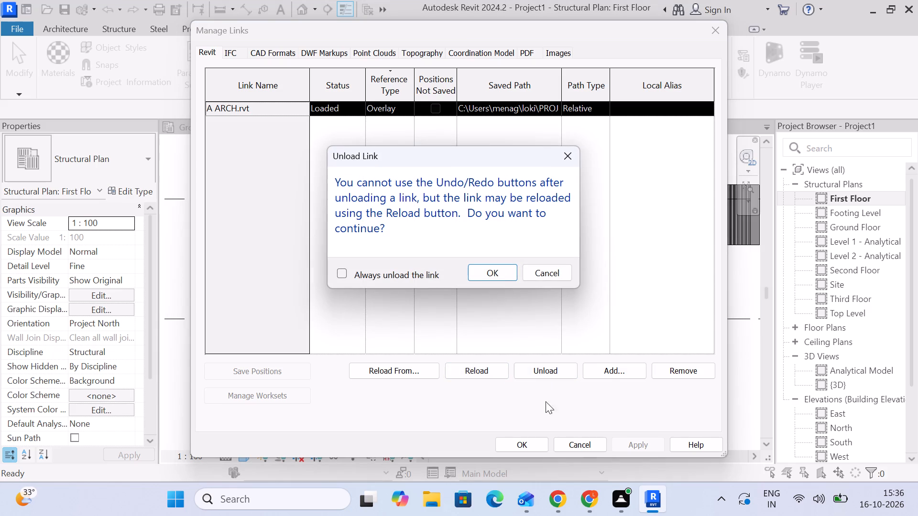
click(498, 276)
click(527, 449)
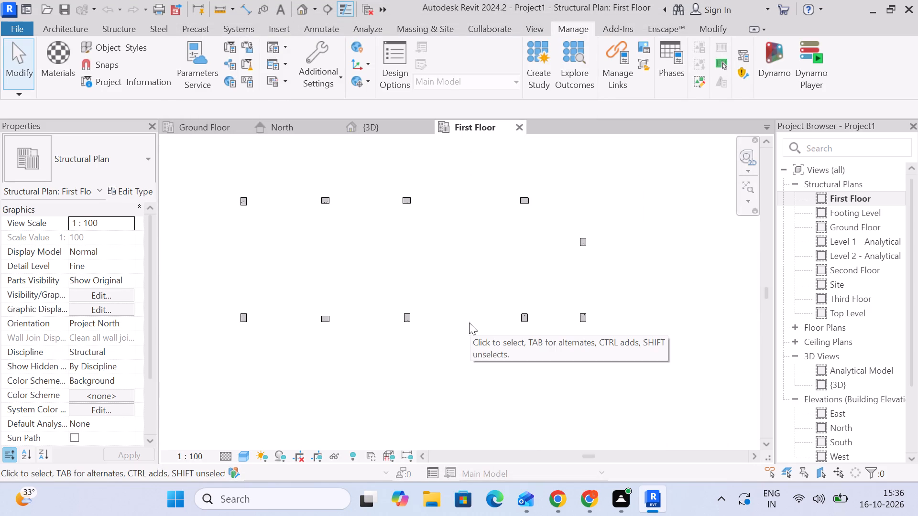
Examine the columns' base and top levels in the North elevation and check their arrangement in the 3D and plan views.
click(308, 129)
scroll(350, 262, down, 5)
middle_drag(474, 298, 524, 214)
scroll(533, 228, up, 3)
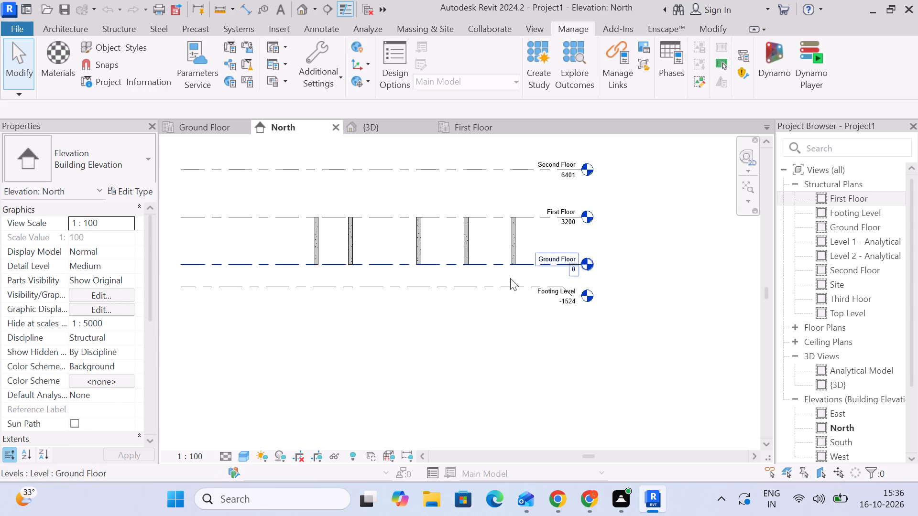
click(321, 238)
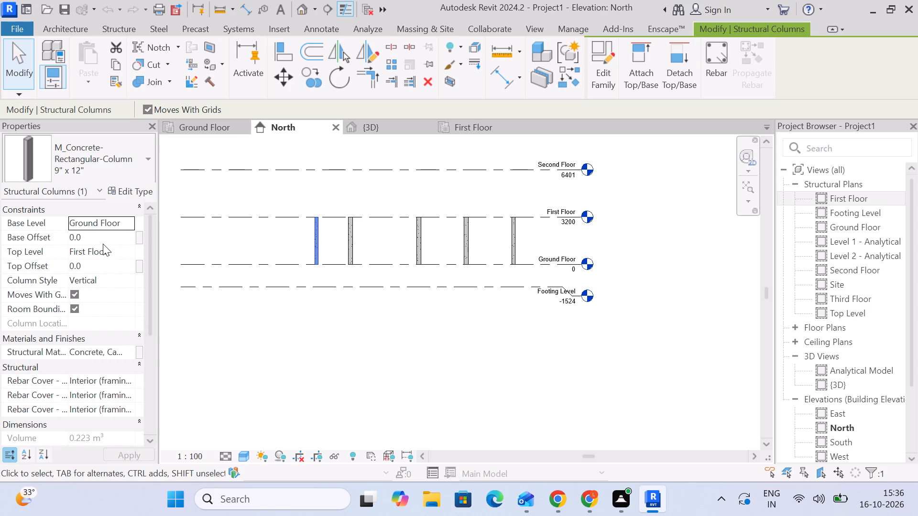
scroll(444, 266, down, 3)
click(600, 283)
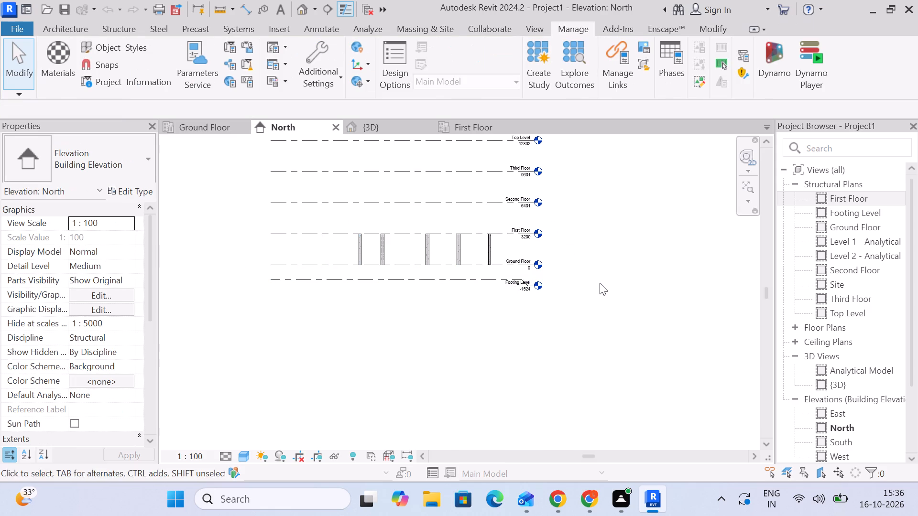
scroll(525, 248, up, 4)
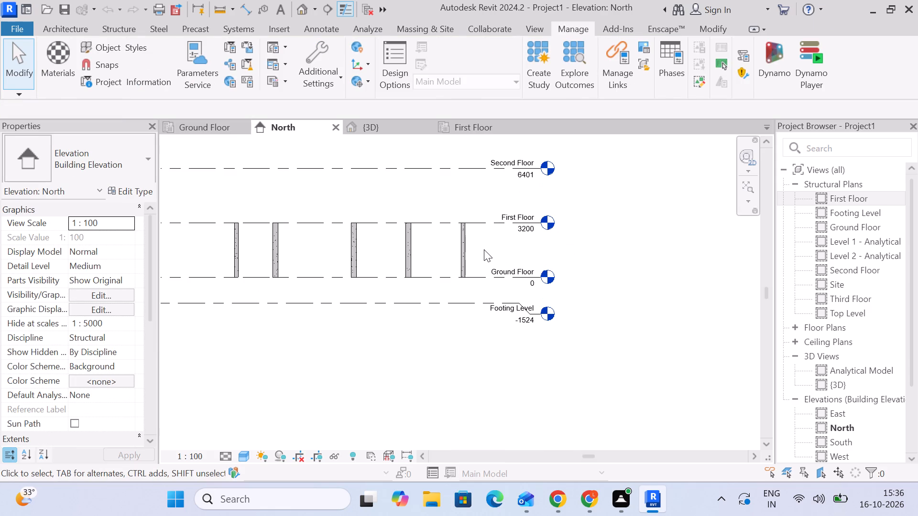
click(378, 127)
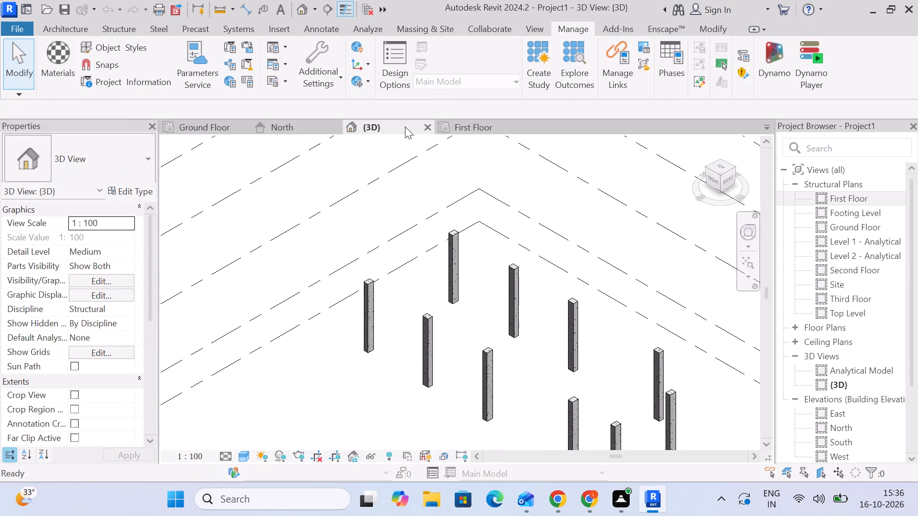
click(454, 127)
click(374, 130)
drag(306, 129, 298, 129)
click(191, 128)
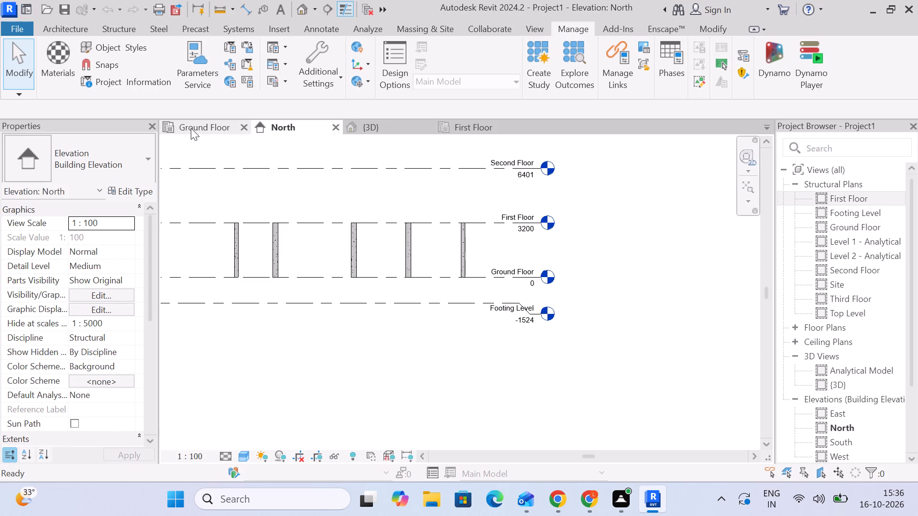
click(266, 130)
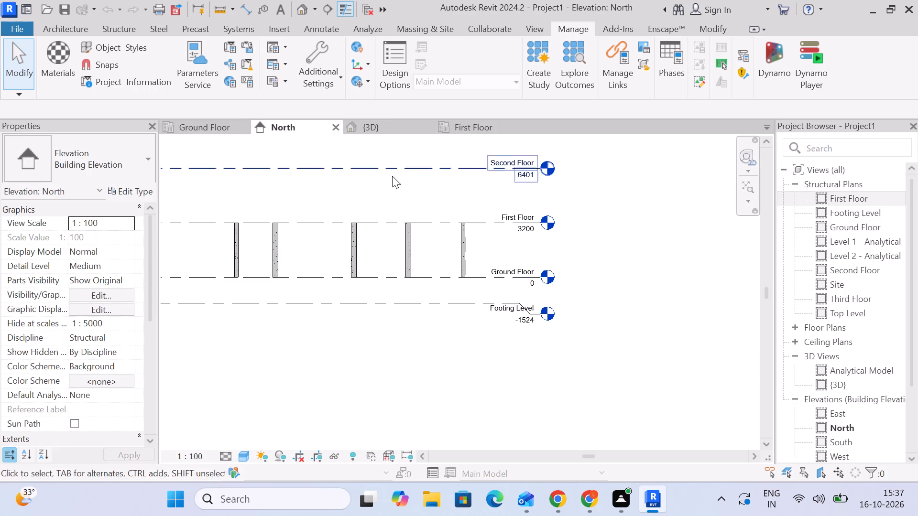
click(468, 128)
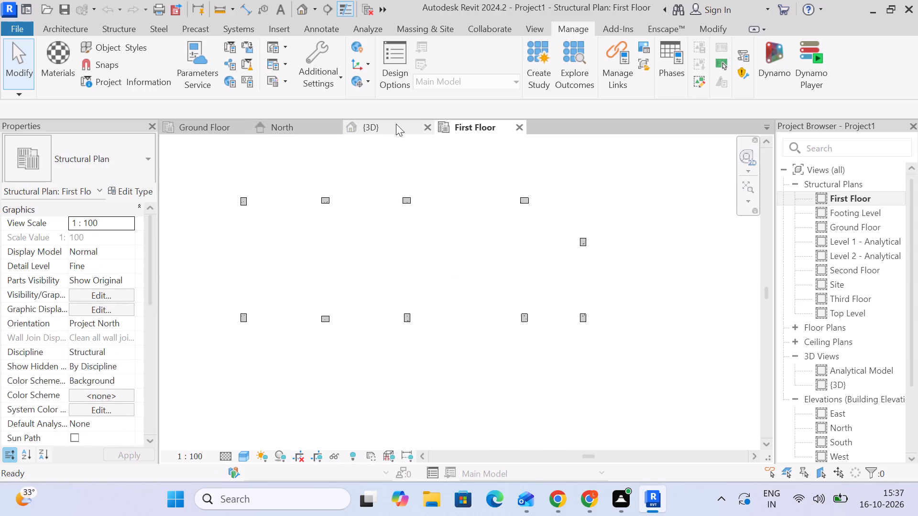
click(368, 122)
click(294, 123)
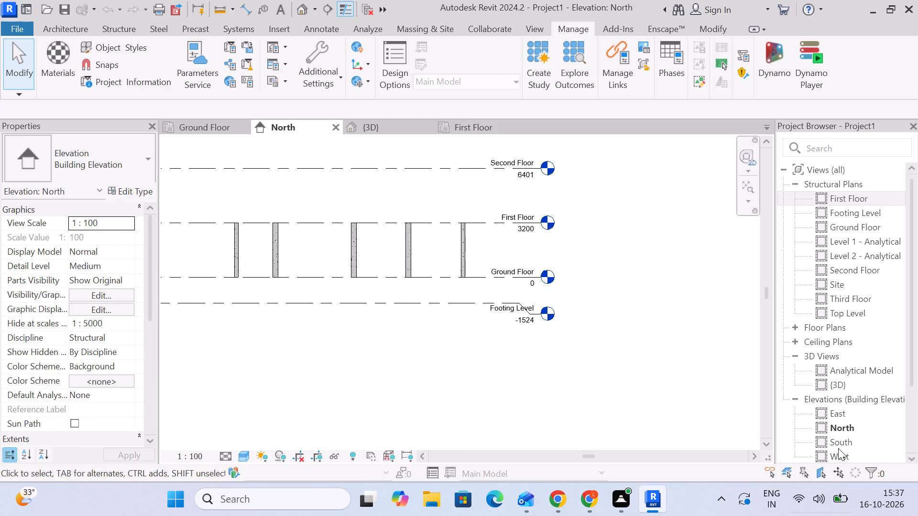
Start saving the project and create a new folder named A G+3 STRUCTURE inside the A HOUSE folder.
key(ctrl+s)
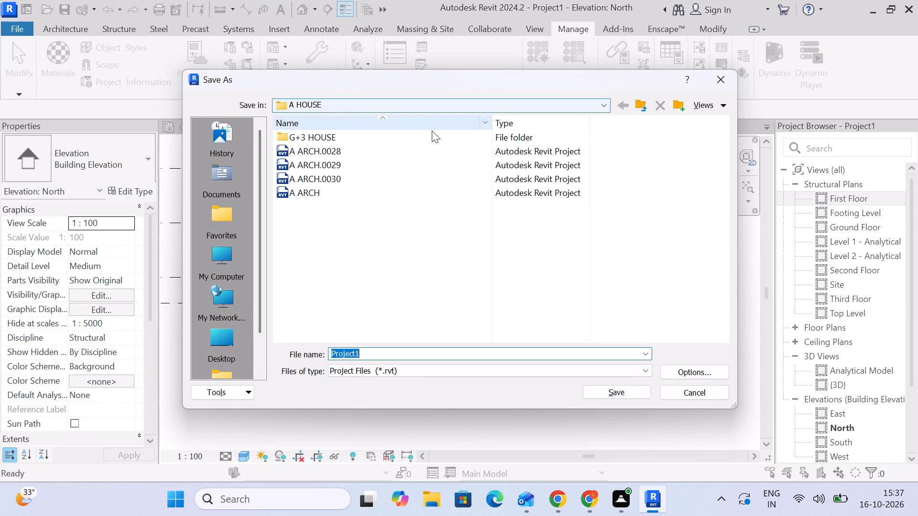
click(641, 106)
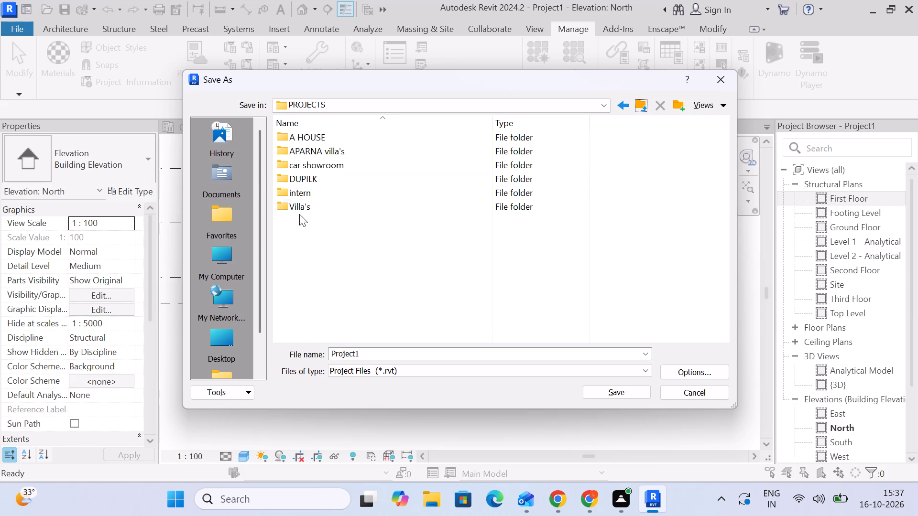
double_click(325, 208)
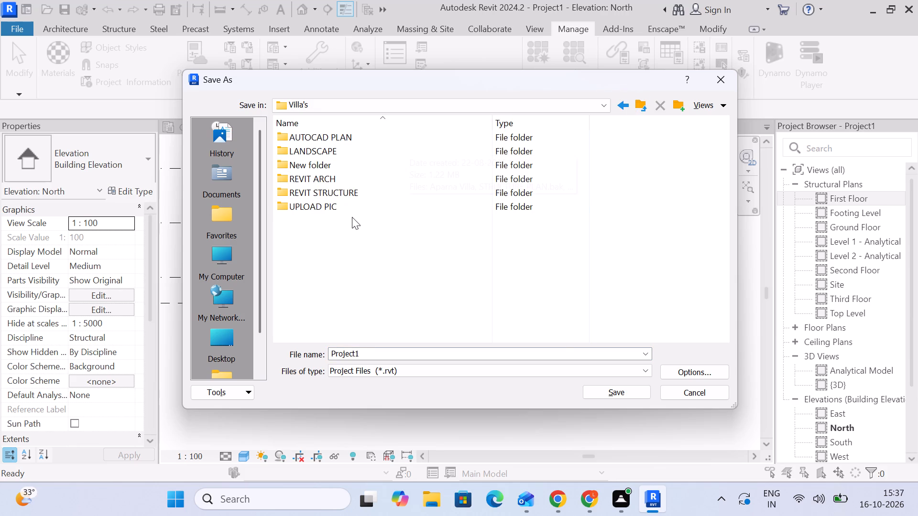
click(622, 107)
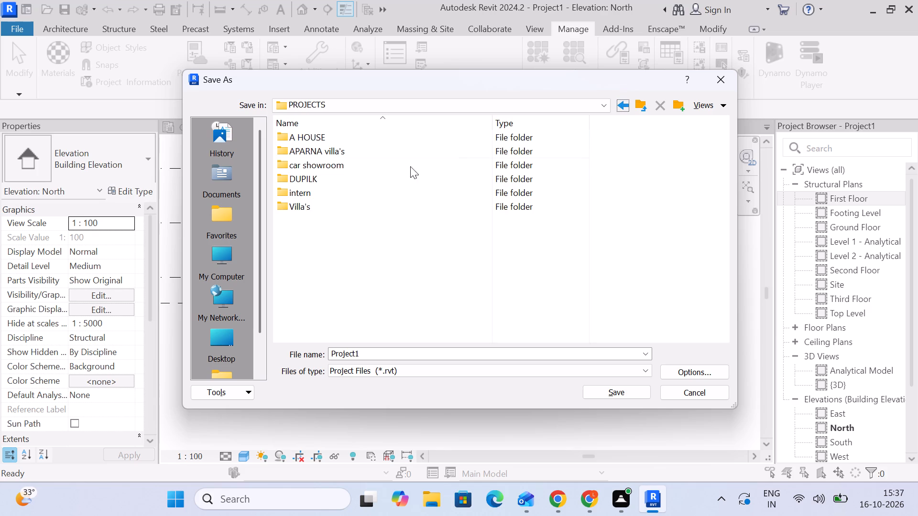
double_click(364, 141)
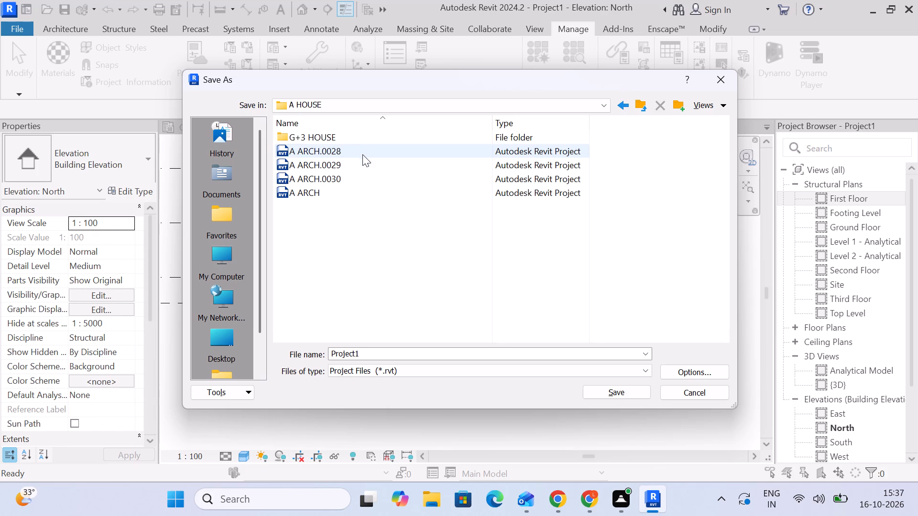
click(675, 105)
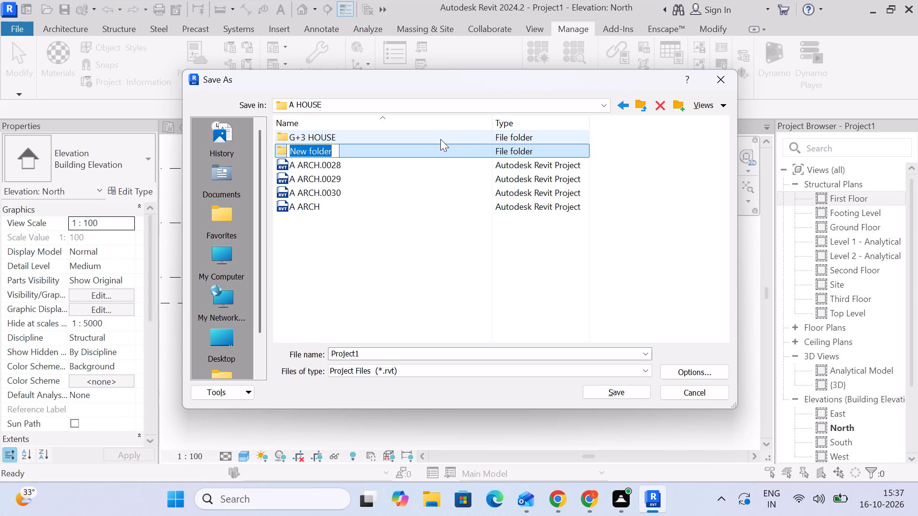
text(v)
key(space)
key(BackSpace)
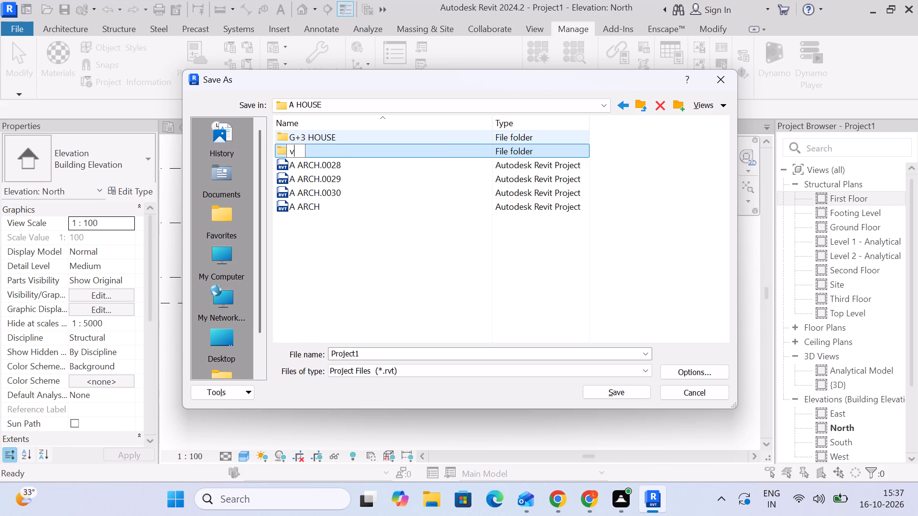
key(BackSpace)
key(BackSpace)
text(a)
key(space)
key(BackSpace)
key(BackSpace)
text(A)
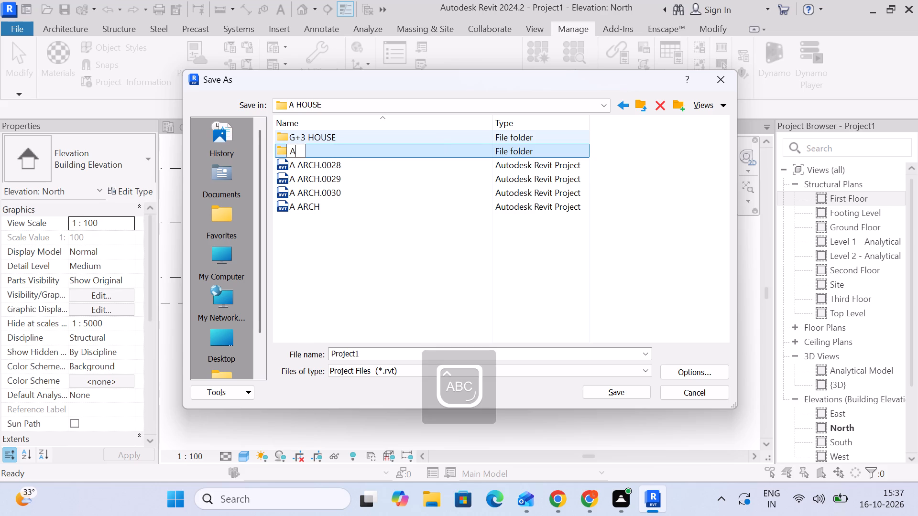
key(space)
text(G=)
key(BackSpace)
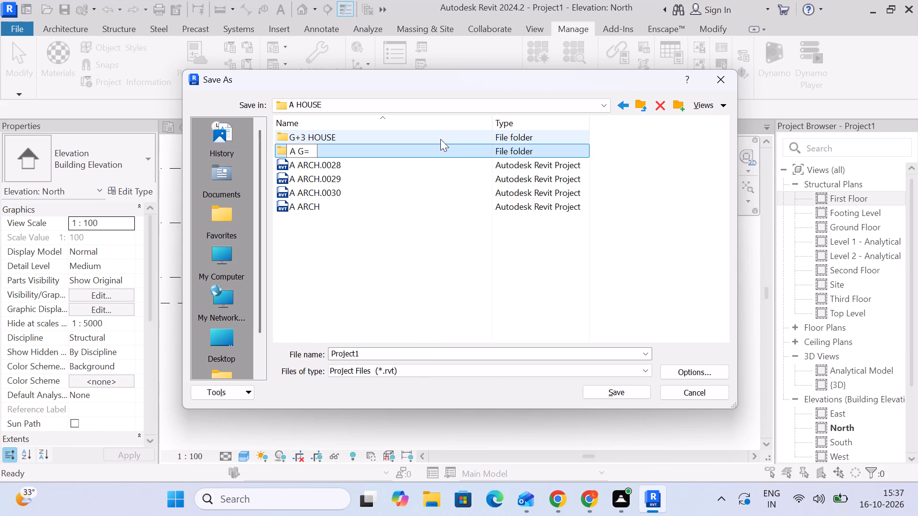
key(shift+plus)
key(3)
key(space)
text(SR)
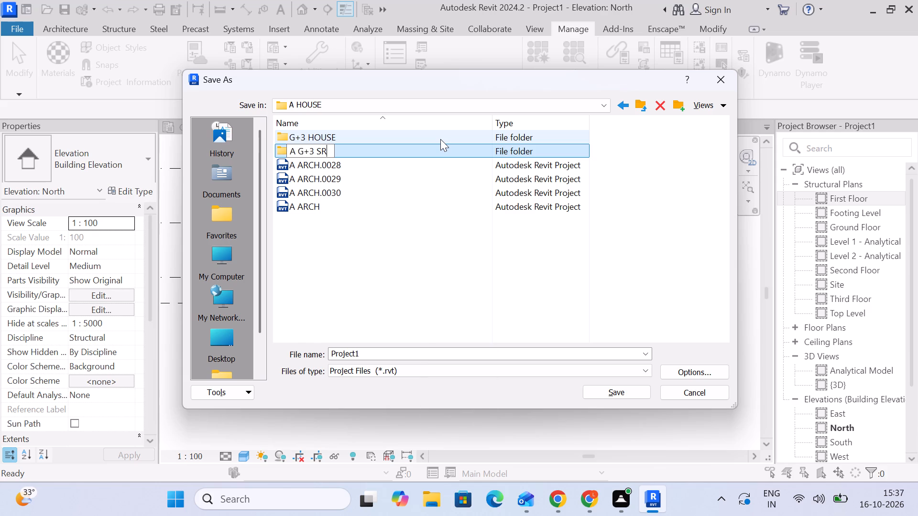
key(BackSpace)
text(TRUCTURE)
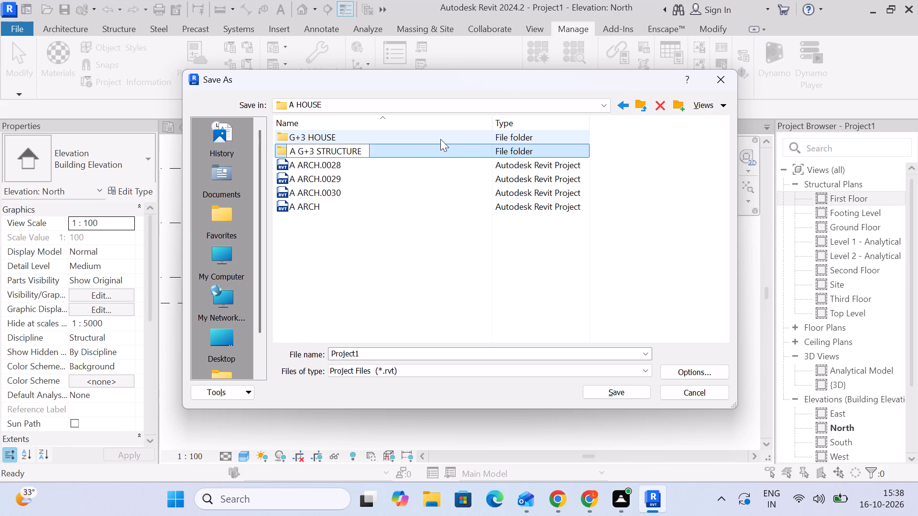
click(656, 180)
Save the structural project as G+3 STR in the A G+3 STRUCTURE folder.
double_click(418, 155)
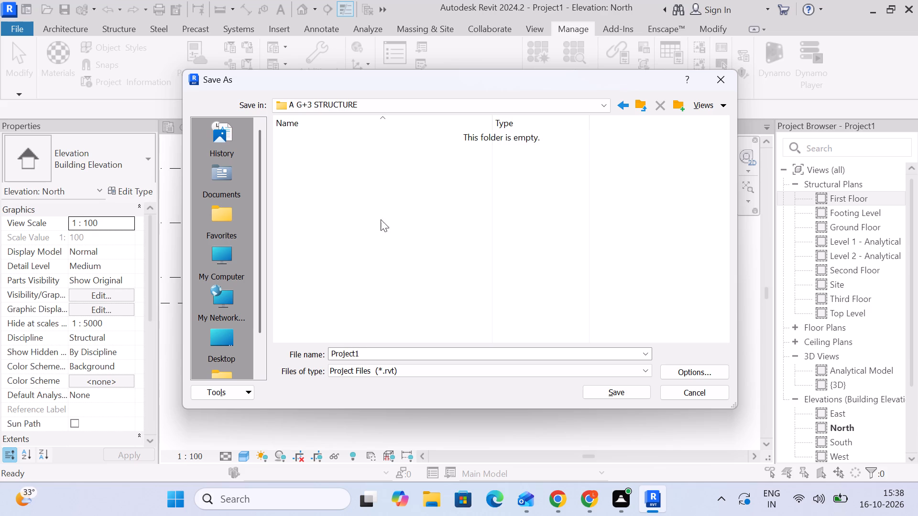
click(384, 352)
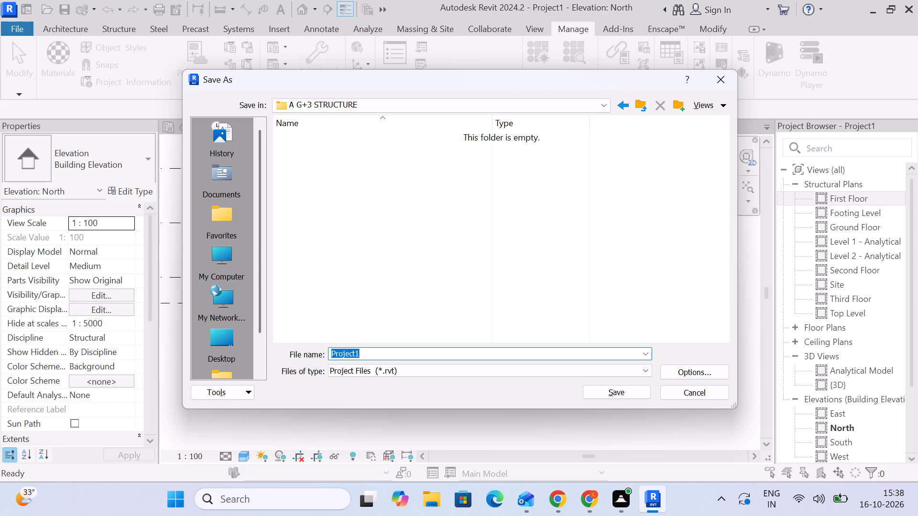
key(g)
text(+3)
key(space)
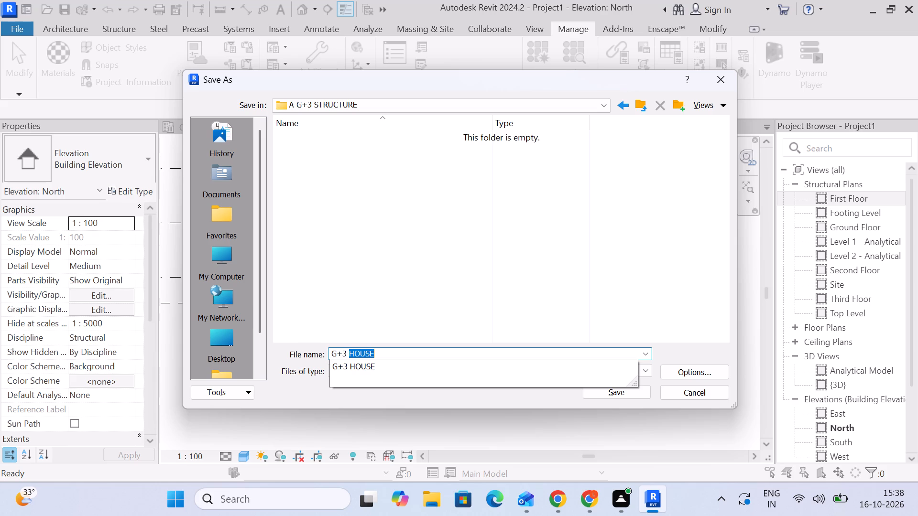
key(space)
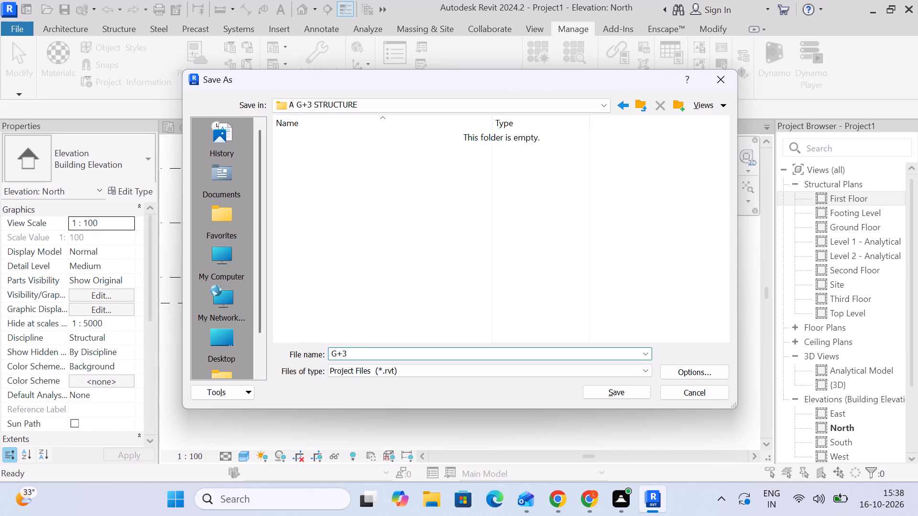
text(SR)
key(BackSpace)
text(TR)
click(609, 389)
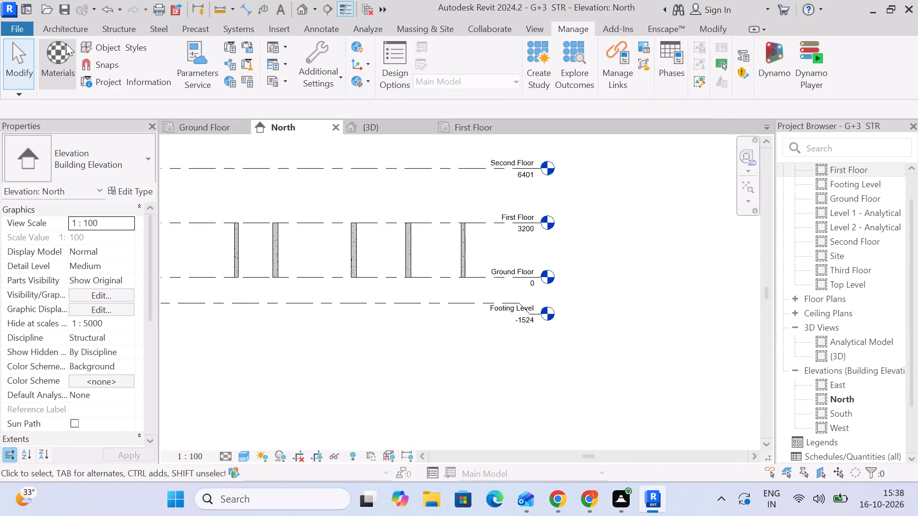
Close the First Floor structural plan view.
click(519, 128)
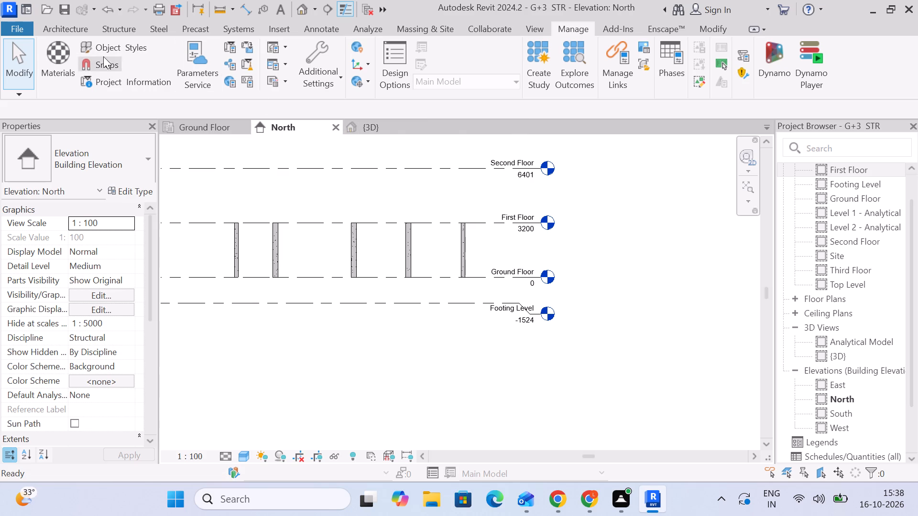
Open the A ARCH Revit project from the A HOUSE folder.
click(22, 22)
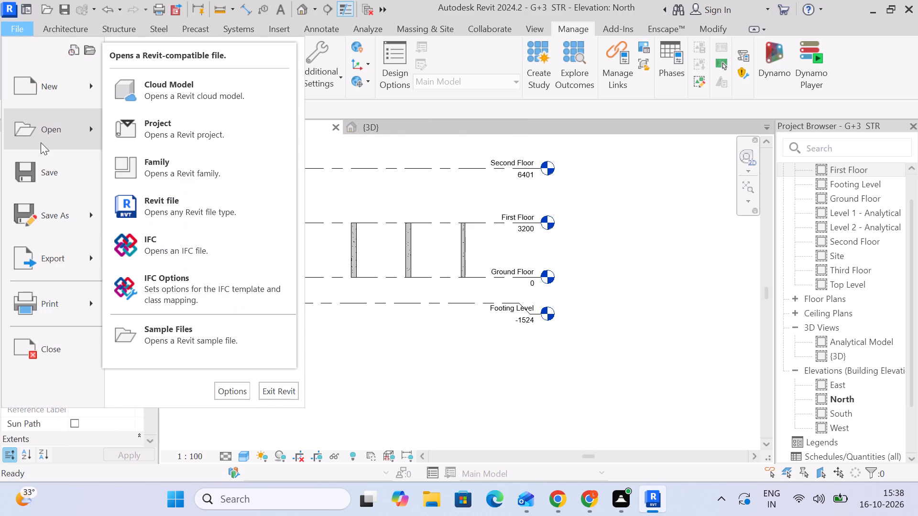
click(98, 132)
click(82, 120)
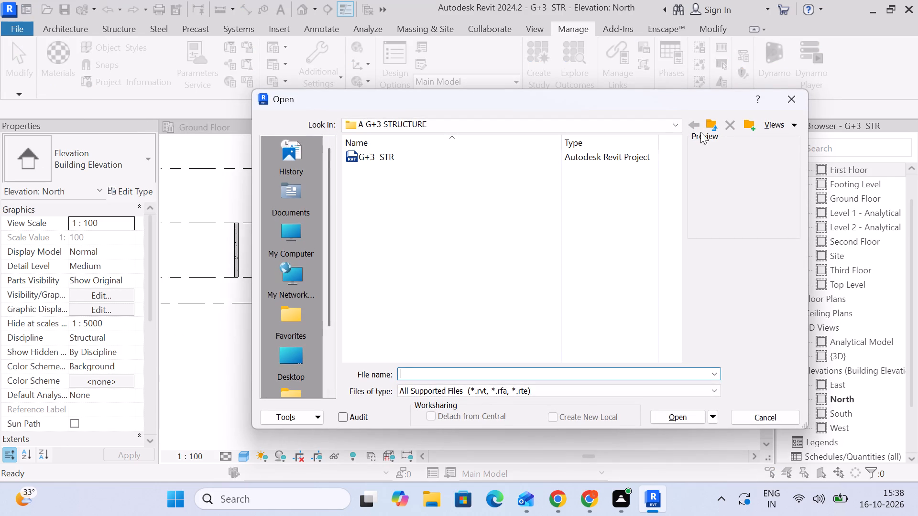
click(711, 123)
click(409, 167)
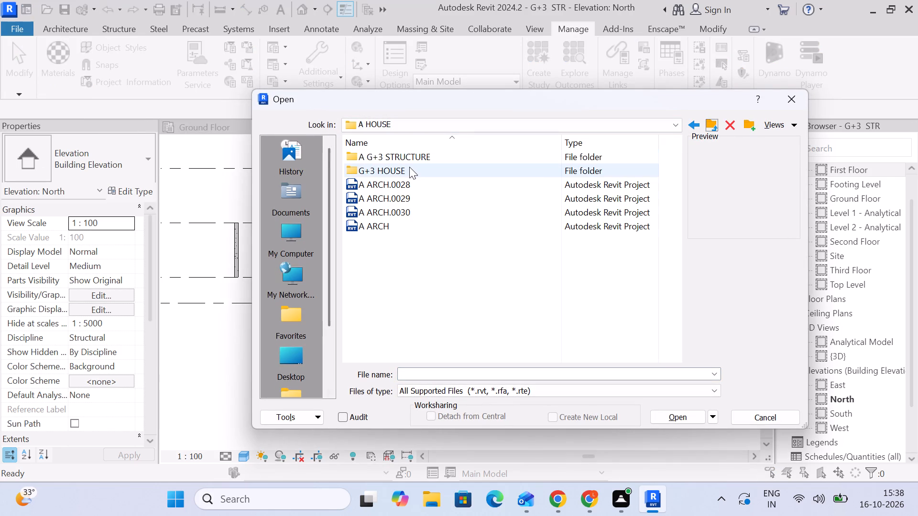
double_click(411, 222)
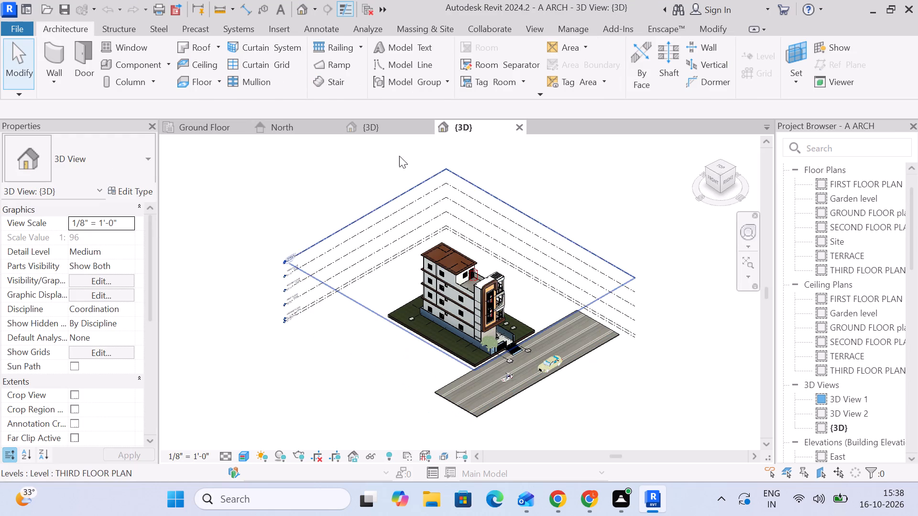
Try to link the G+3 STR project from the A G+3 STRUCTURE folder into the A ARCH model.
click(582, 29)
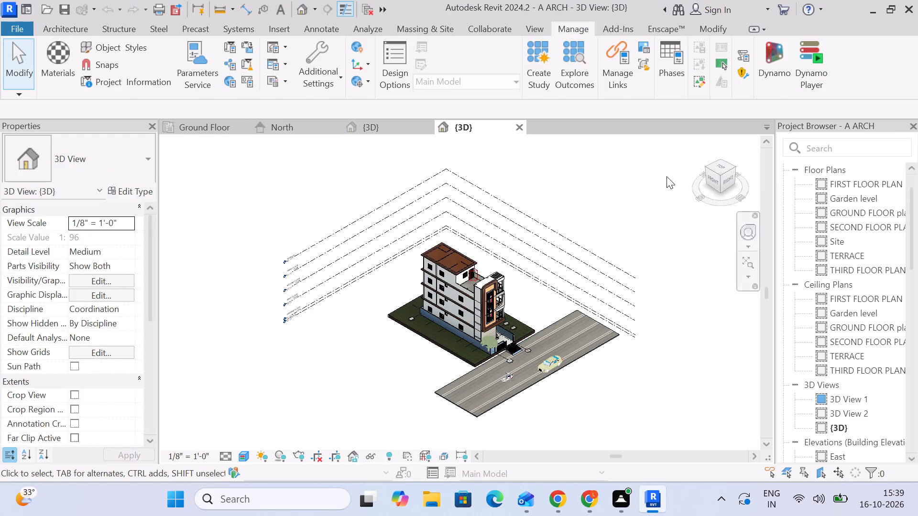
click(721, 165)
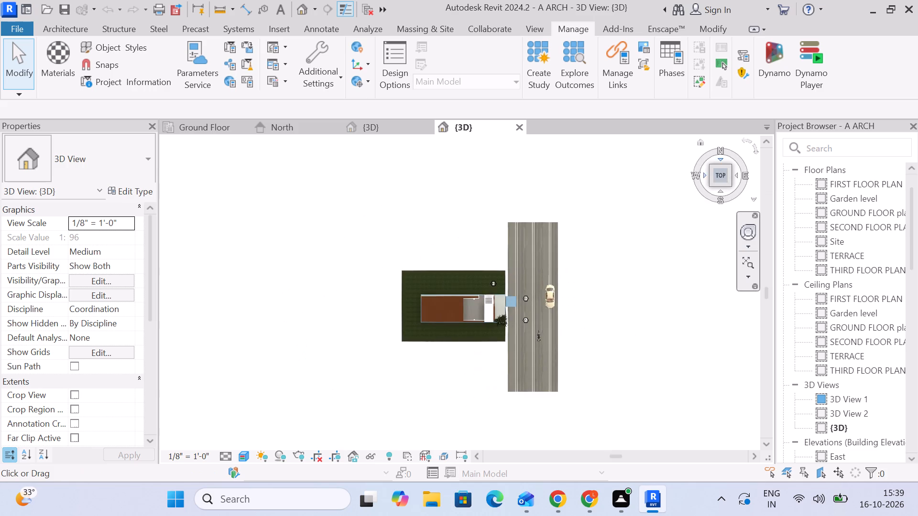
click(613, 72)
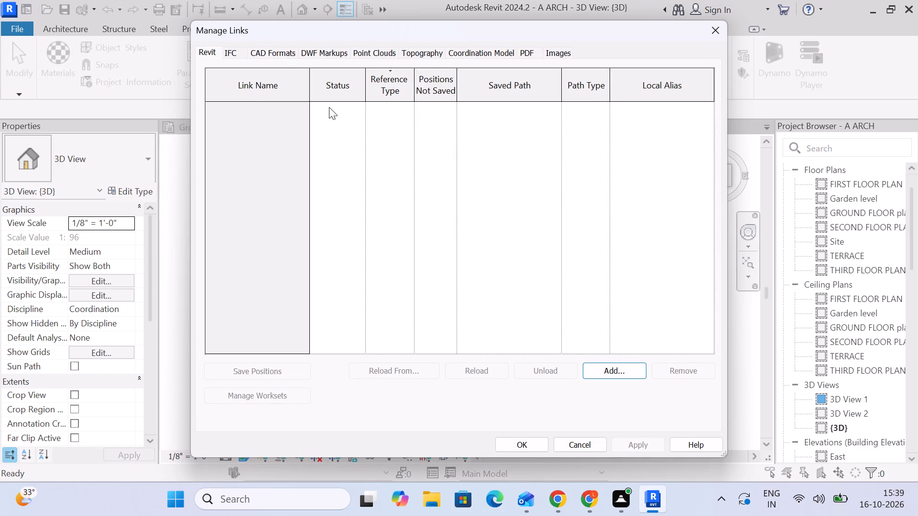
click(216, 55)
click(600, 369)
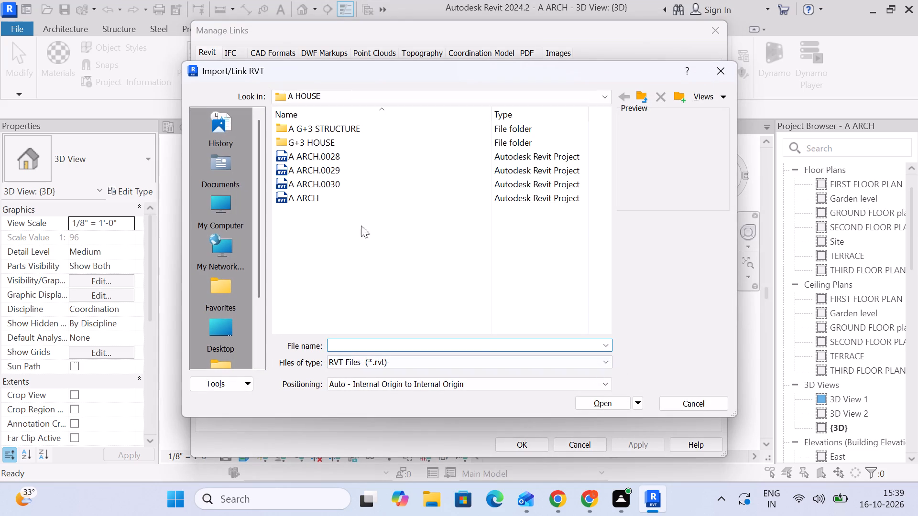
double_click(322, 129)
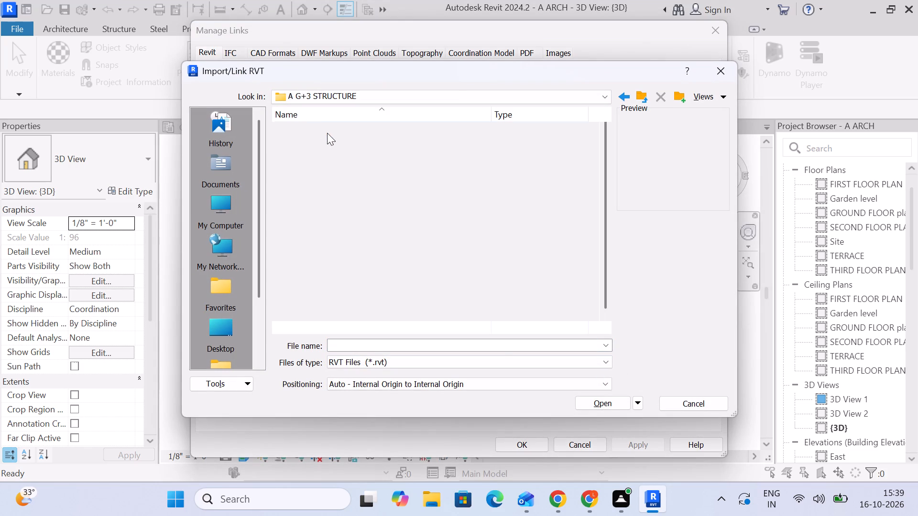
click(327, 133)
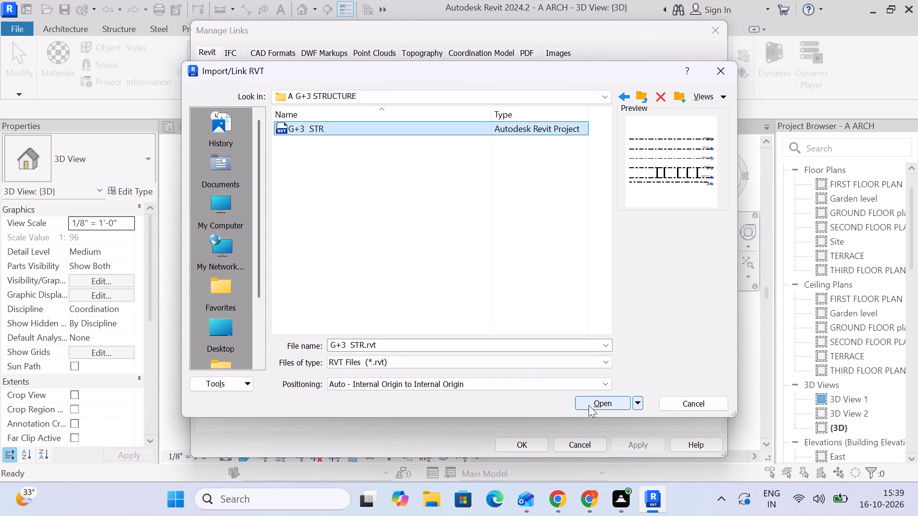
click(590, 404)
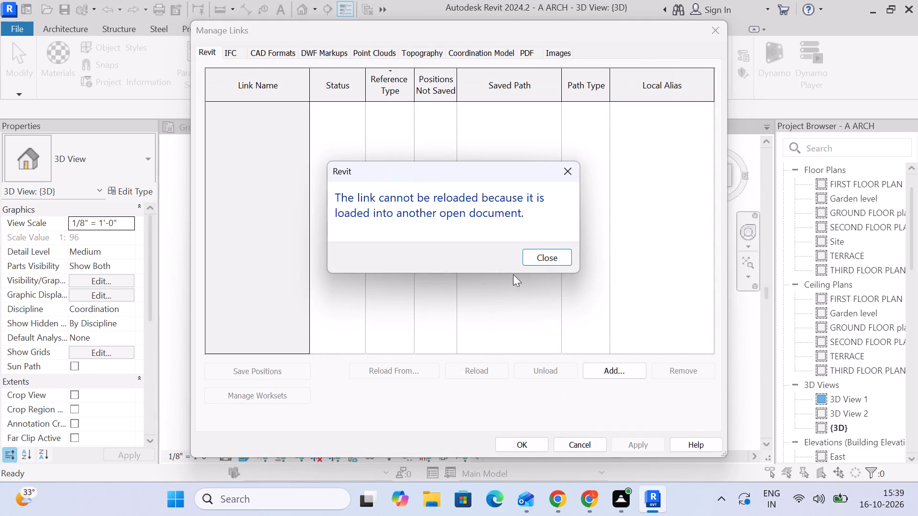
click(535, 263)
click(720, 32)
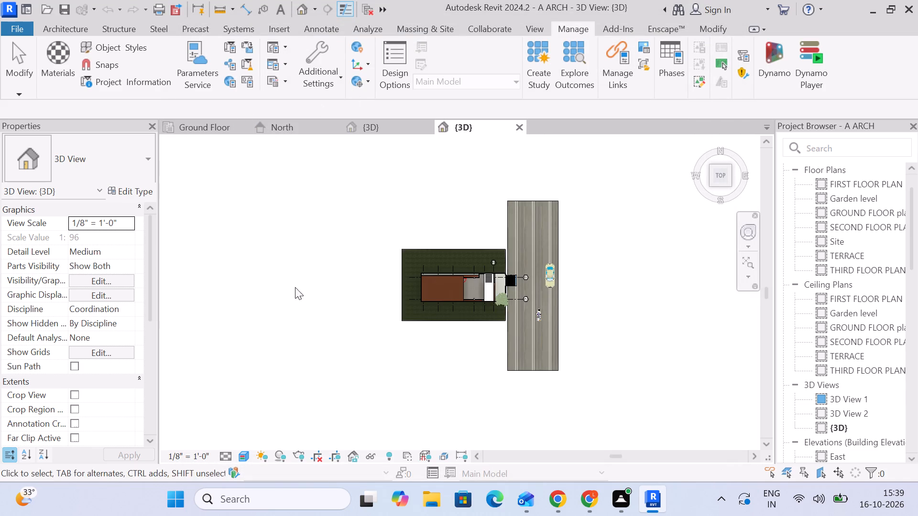
Close the structural project's open Ground Floor, North and 3D views, leaving only the A ARCH 3D view open.
click(243, 131)
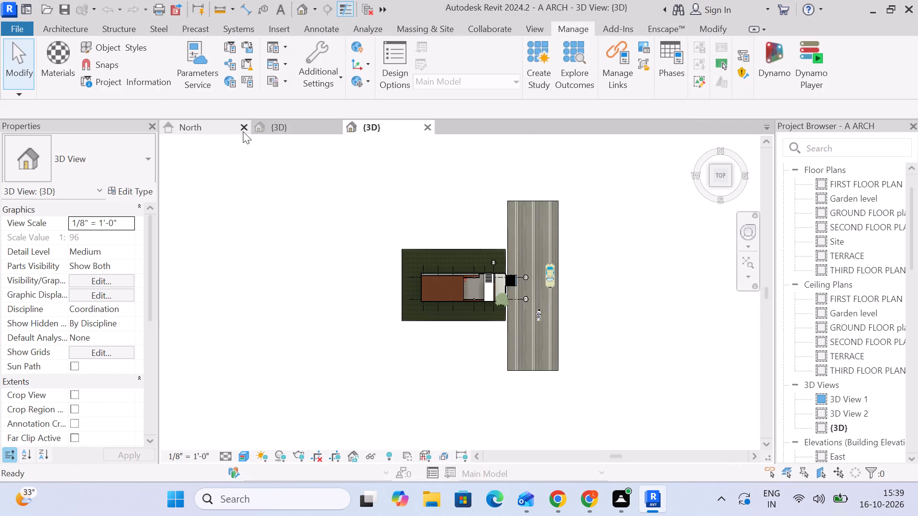
click(243, 131)
click(243, 131)
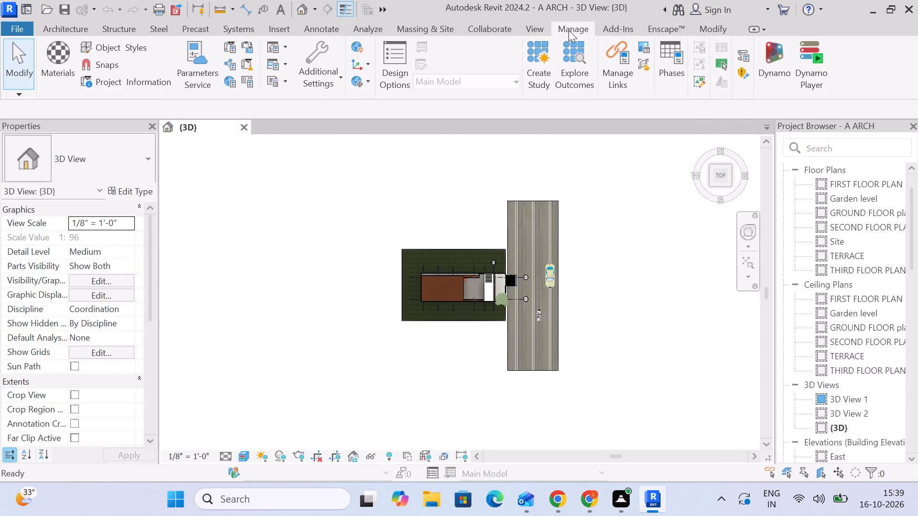
Link G+3 STR.rvt from the A G+3 STRUCTURE folder into A ARCH with Auto - Internal Origin to Internal Origin positioning.
click(607, 83)
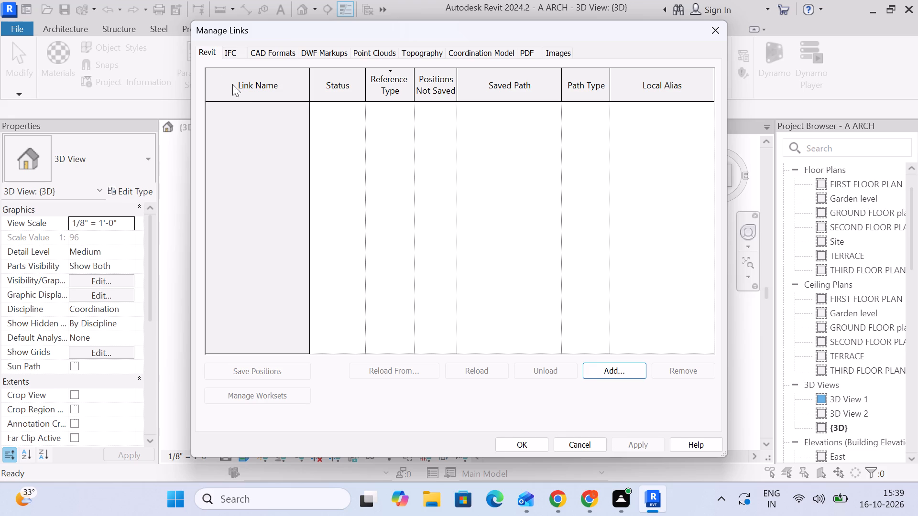
drag(593, 371, 584, 362)
click(628, 370)
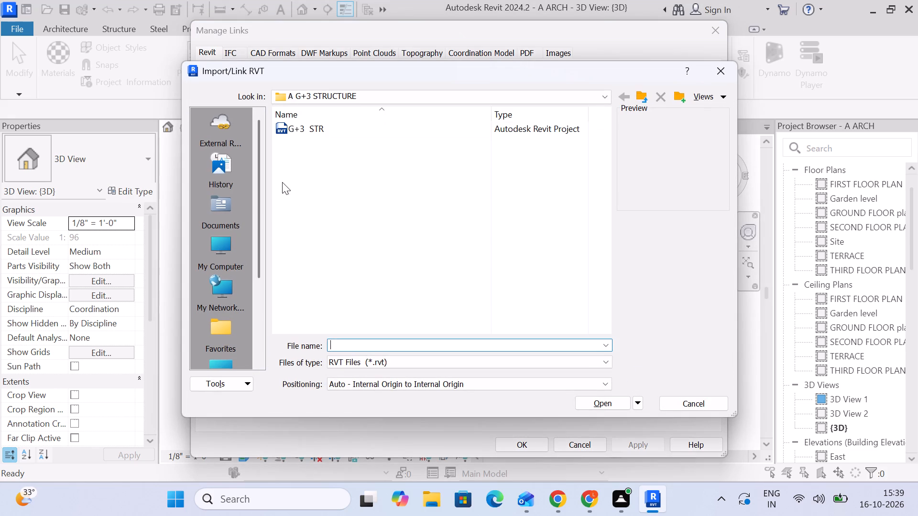
click(335, 123)
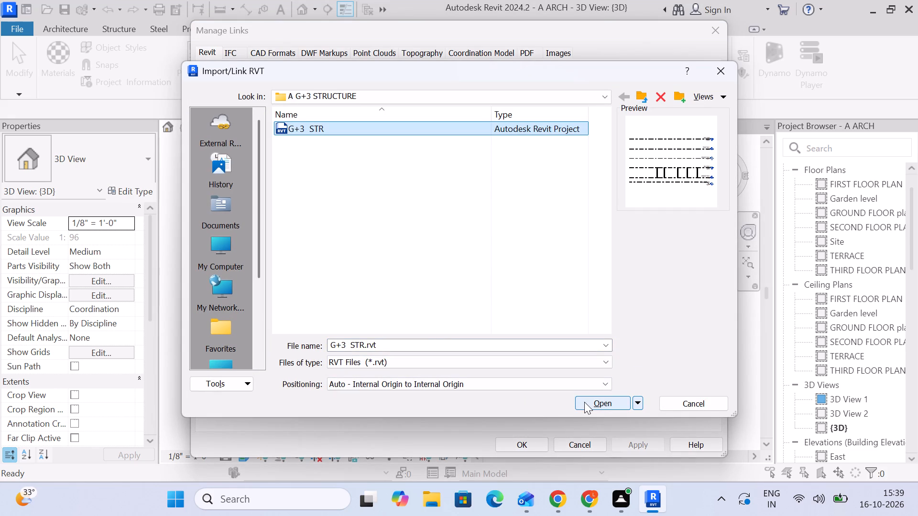
click(585, 402)
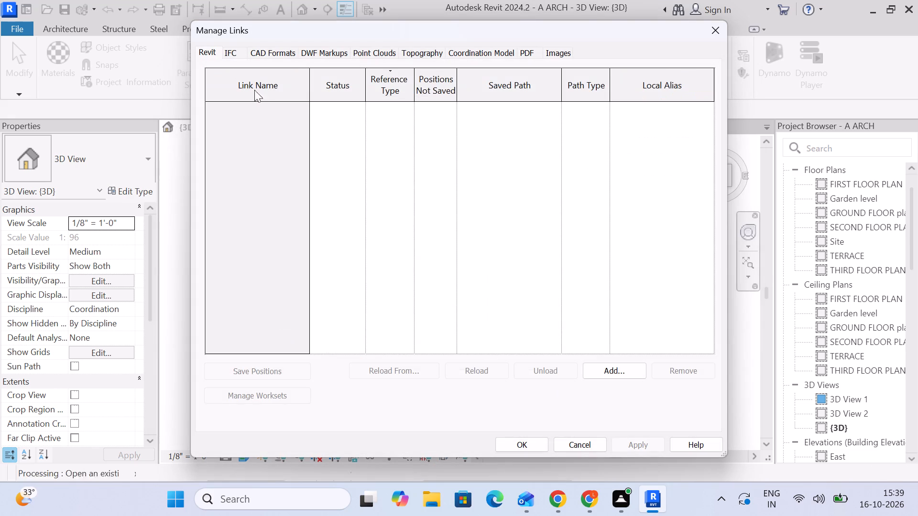
click(293, 114)
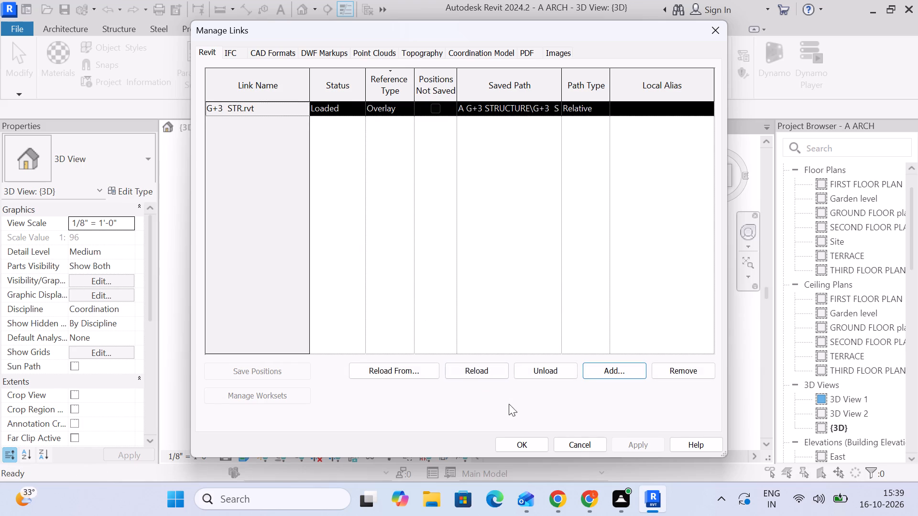
click(506, 448)
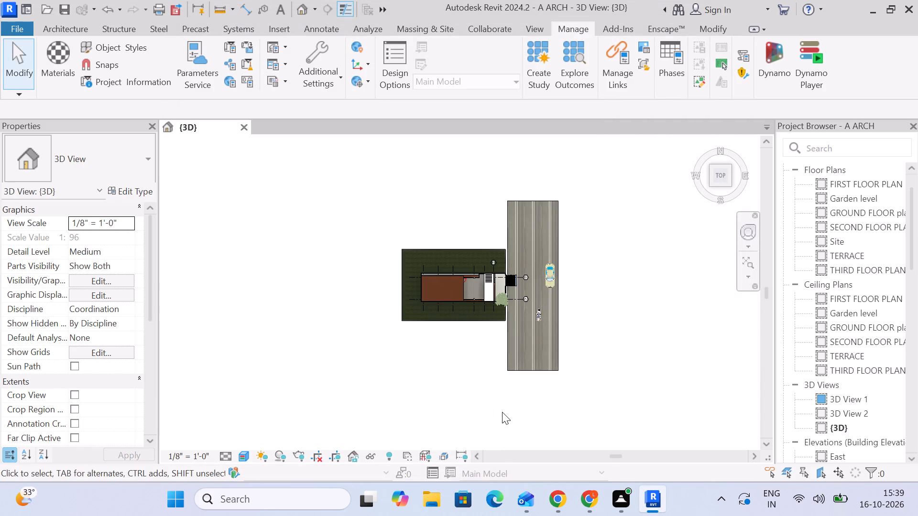
Inspect the building from above for the linked structure and check the project's list of Revit links.
scroll(430, 284, up, 12)
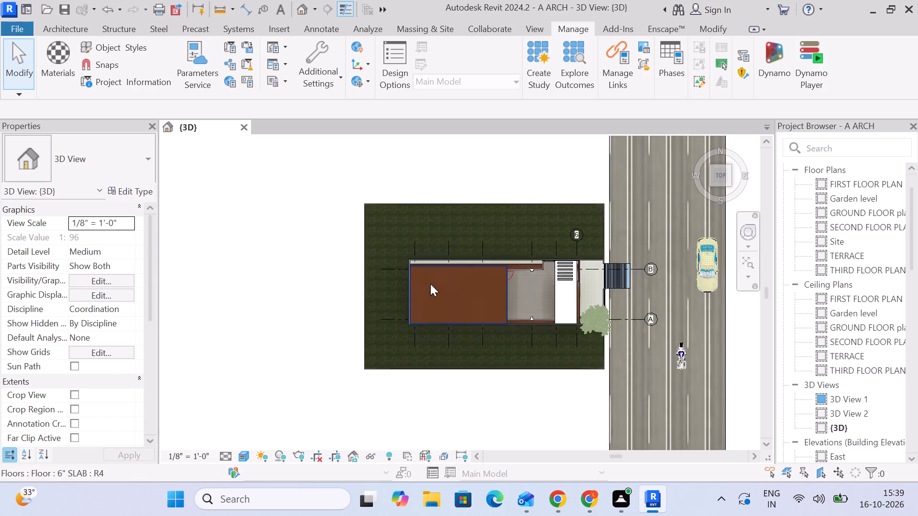
scroll(444, 286, down, 4)
middle_drag(451, 290, 417, 280)
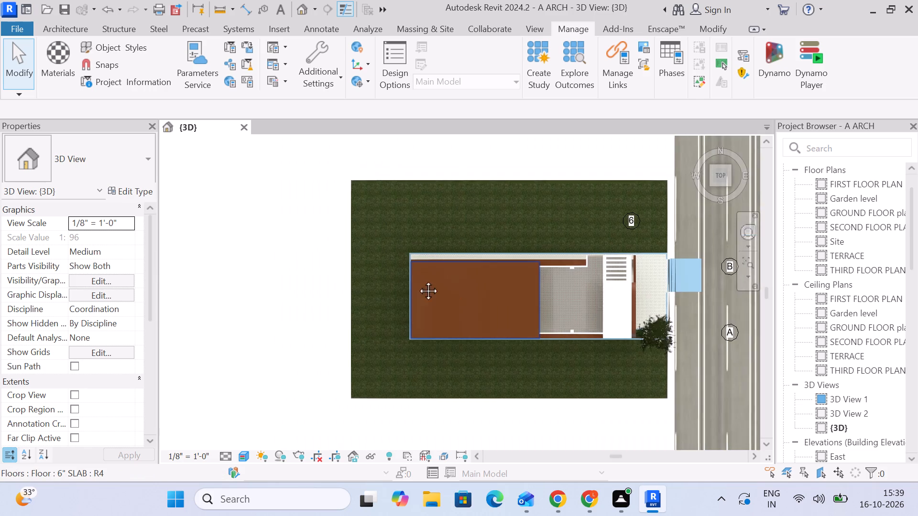
middle_drag(417, 280, 370, 267)
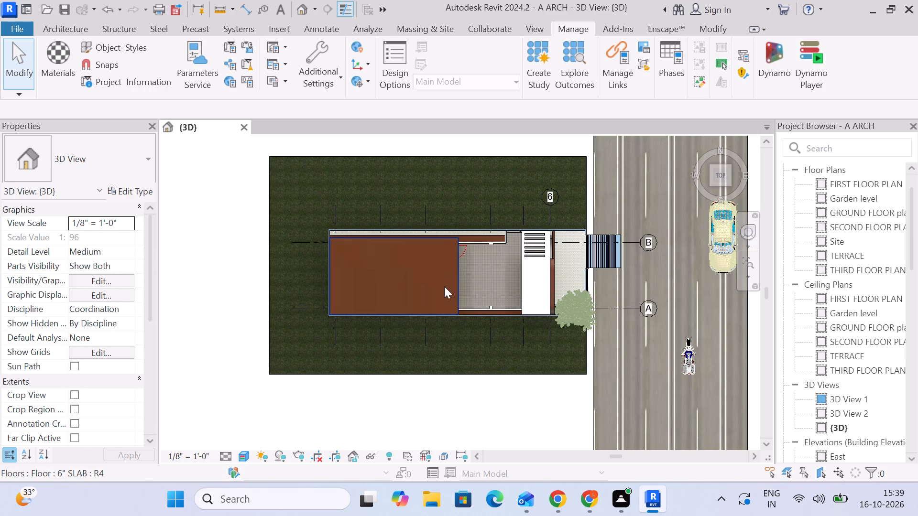
click(620, 81)
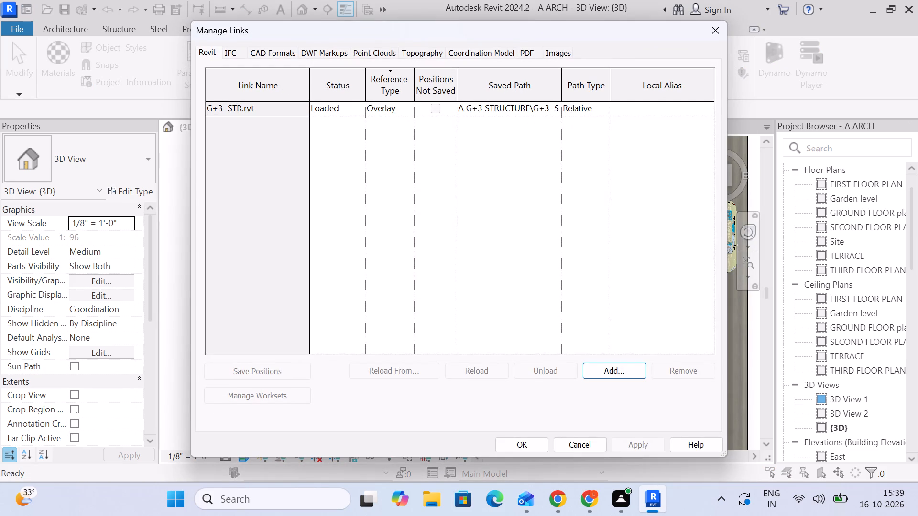
click(715, 37)
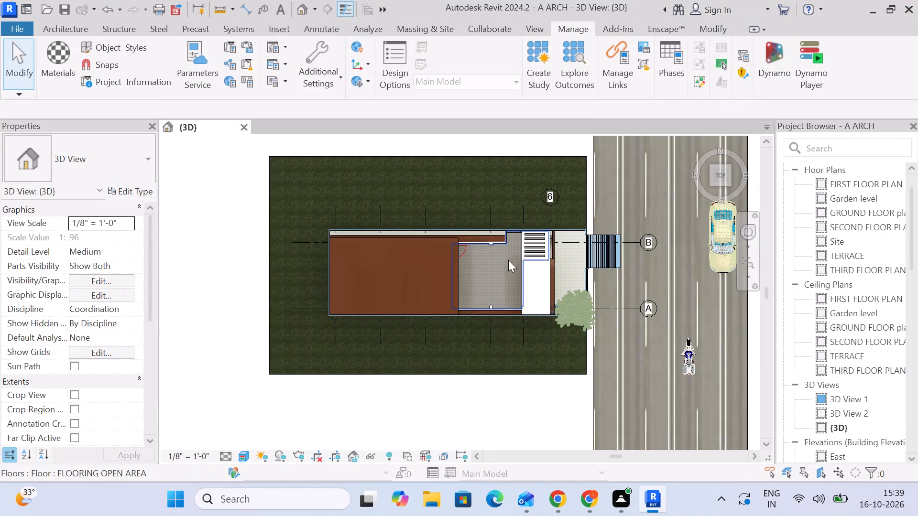
Examine the roof corner and the ground-floor exterior walls to see how the linked structural columns line up with the architecture.
scroll(322, 313, up, 15)
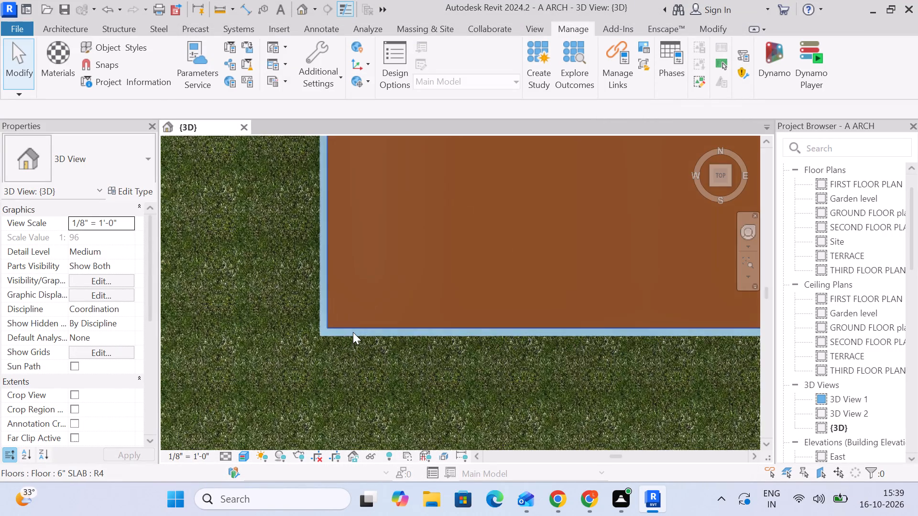
scroll(353, 332, up, 2)
scroll(353, 332, down, 7)
scroll(488, 317, up, 1)
scroll(489, 317, down, 3)
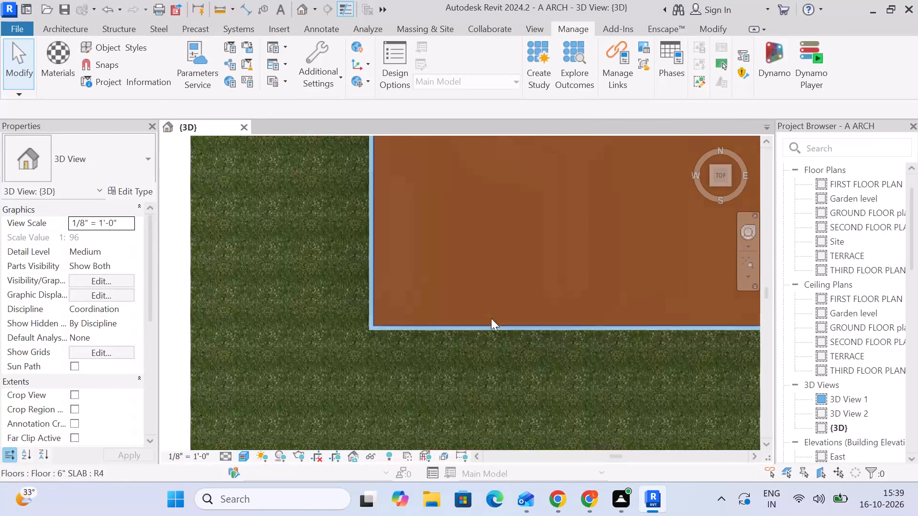
scroll(491, 321, down, 3)
middle_drag(472, 325, 451, 200)
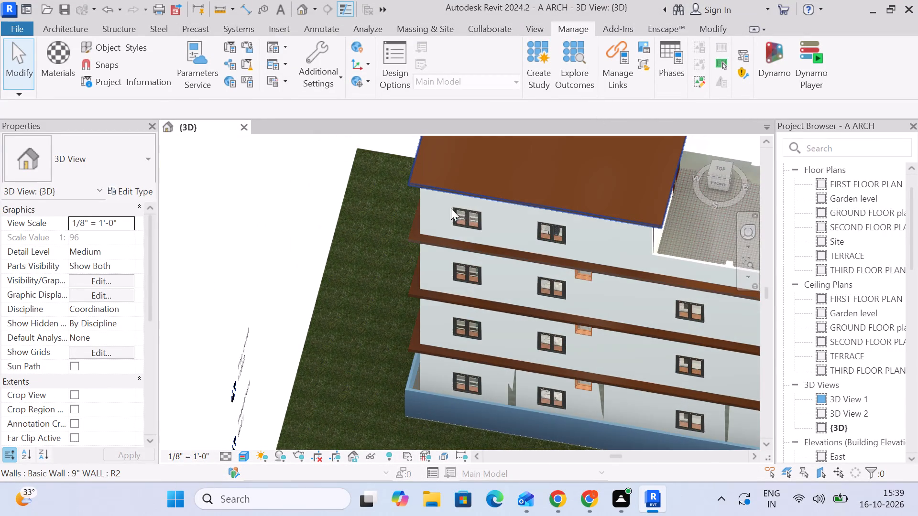
scroll(456, 232, down, 4)
middle_drag(537, 367, 497, 296)
scroll(508, 300, up, 5)
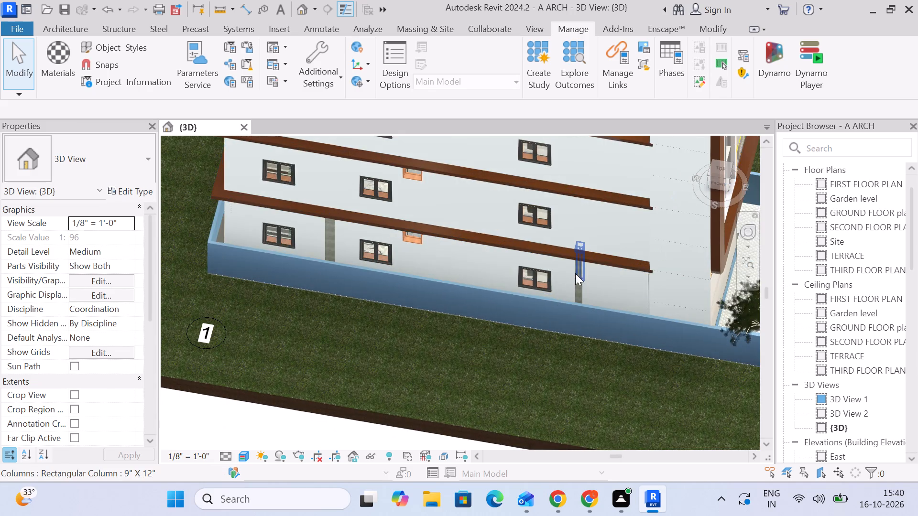
scroll(575, 273, up, 5)
middle_drag(411, 266, 601, 307)
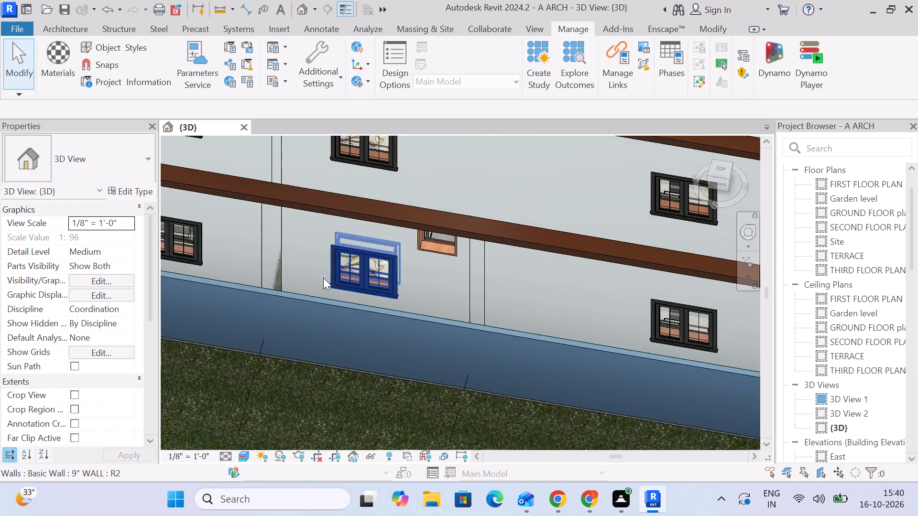
middle_drag(312, 268, 539, 306)
scroll(315, 273, up, 3)
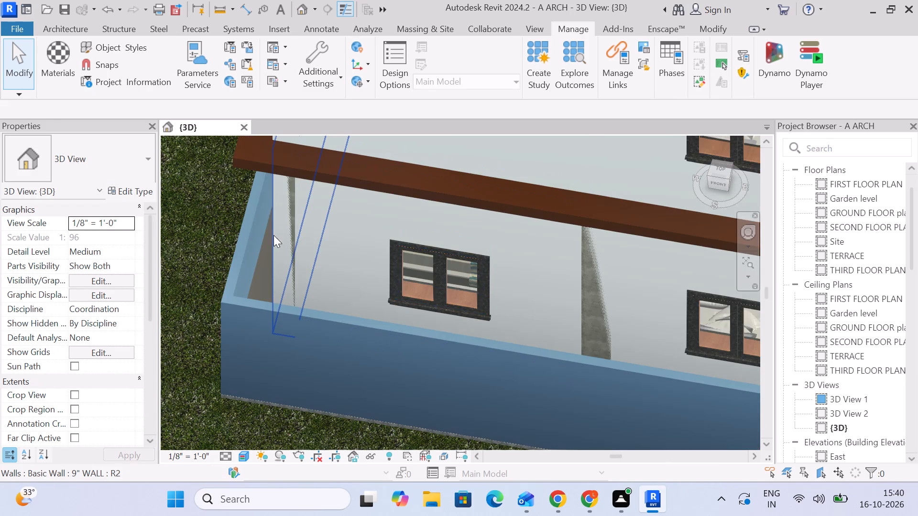
click(286, 188)
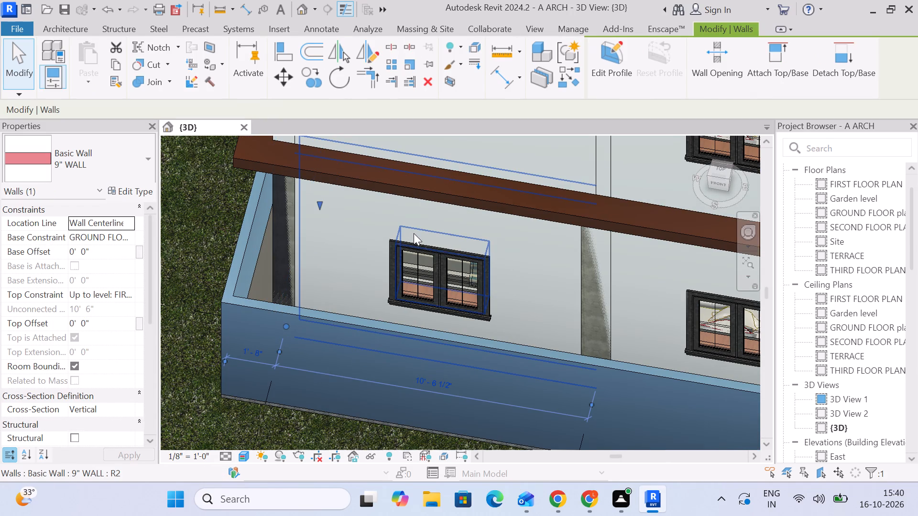
scroll(414, 233, down, 5)
scroll(366, 238, up, 5)
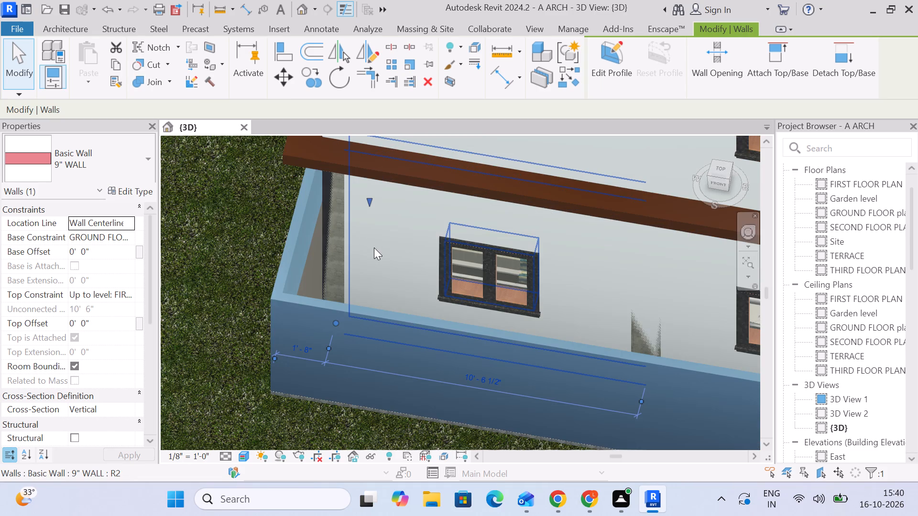
key(Escape)
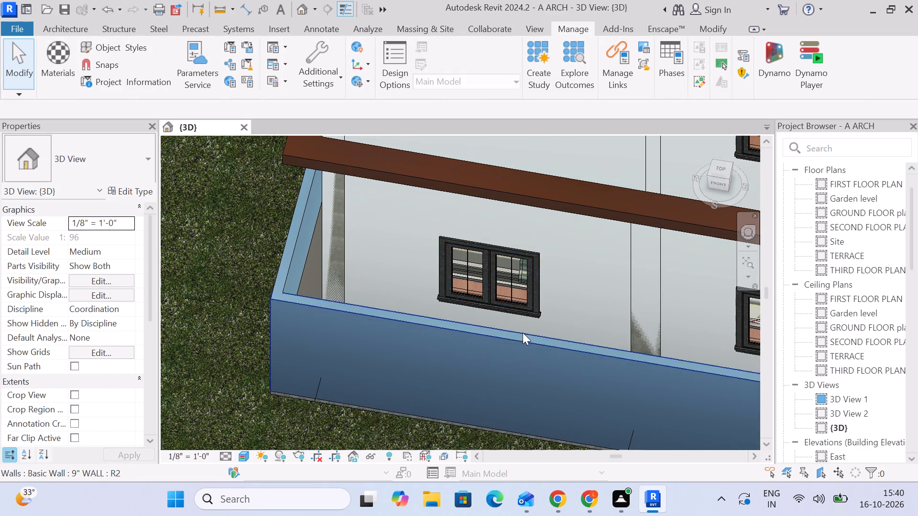
click(641, 333)
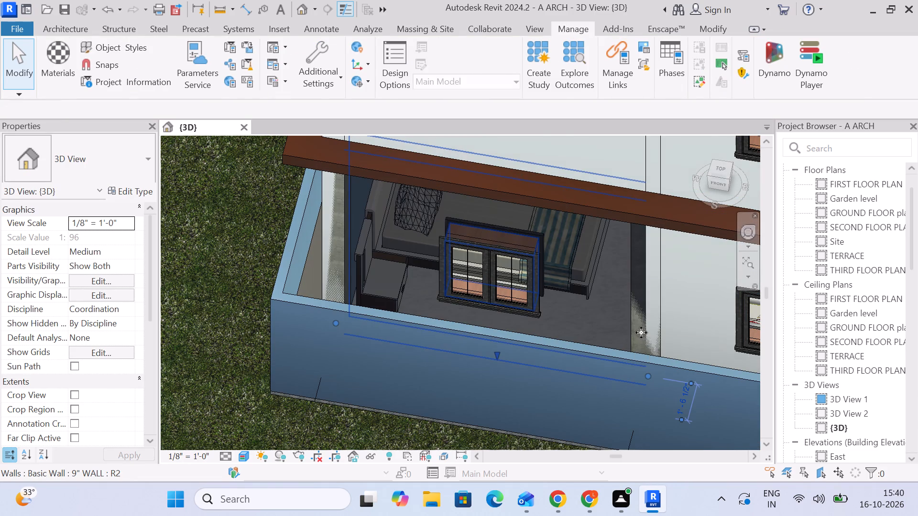
key(Escape)
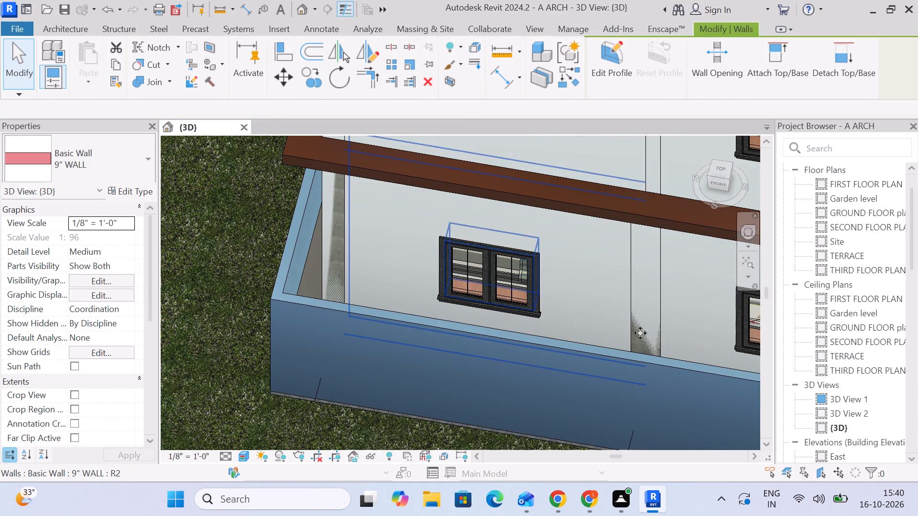
scroll(640, 333, down, 2)
middle_drag(638, 318, 520, 326)
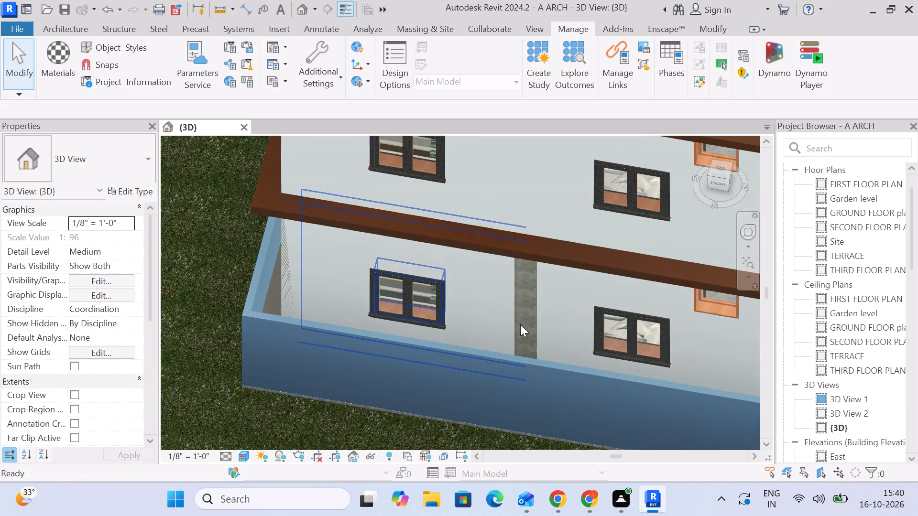
Examine the ground-floor exterior walls from the front and side for how the linked structural columns line up.
scroll(528, 319, down, 5)
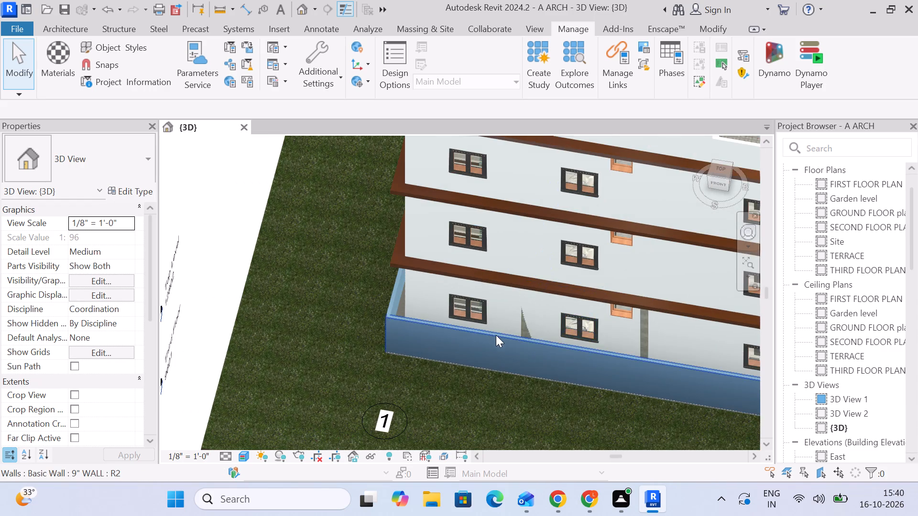
scroll(497, 335, down, 4)
middle_drag(498, 335, 512, 141)
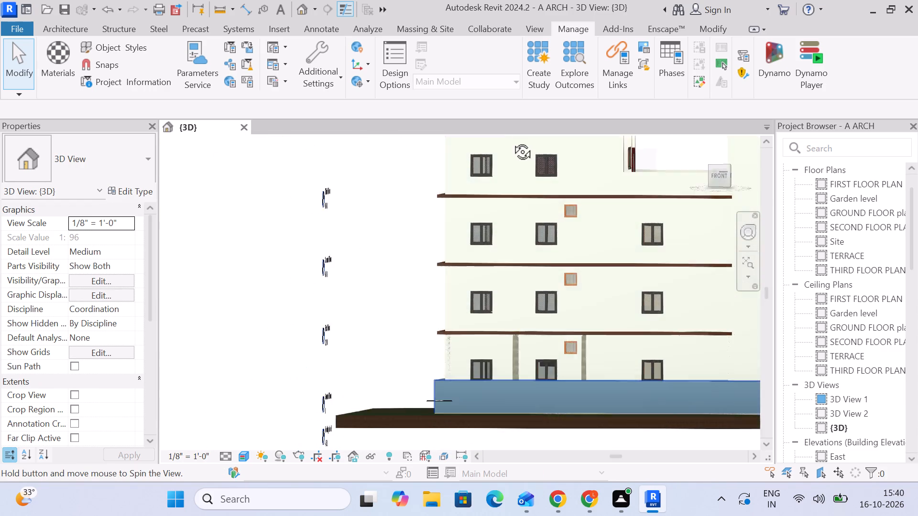
middle_drag(512, 141, 514, 134)
scroll(528, 345, up, 10)
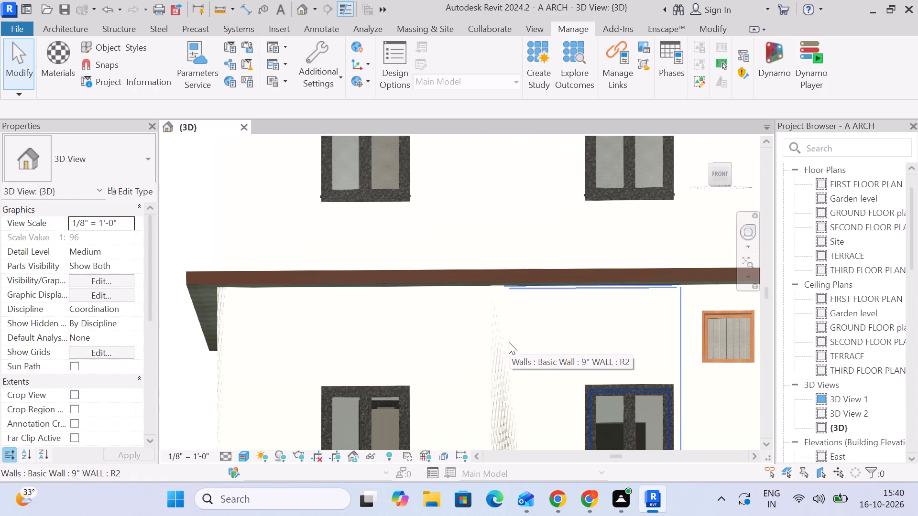
scroll(496, 322, up, 6)
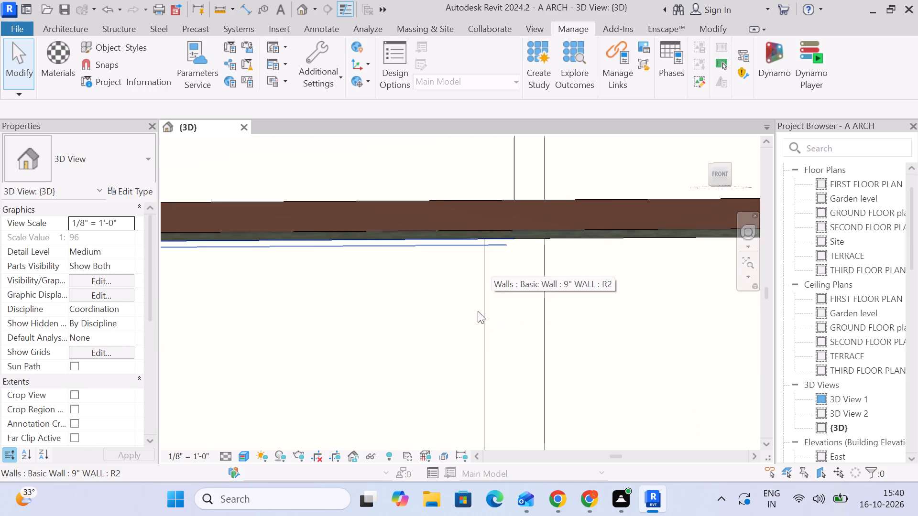
scroll(477, 312, down, 11)
middle_drag(477, 346, 578, 368)
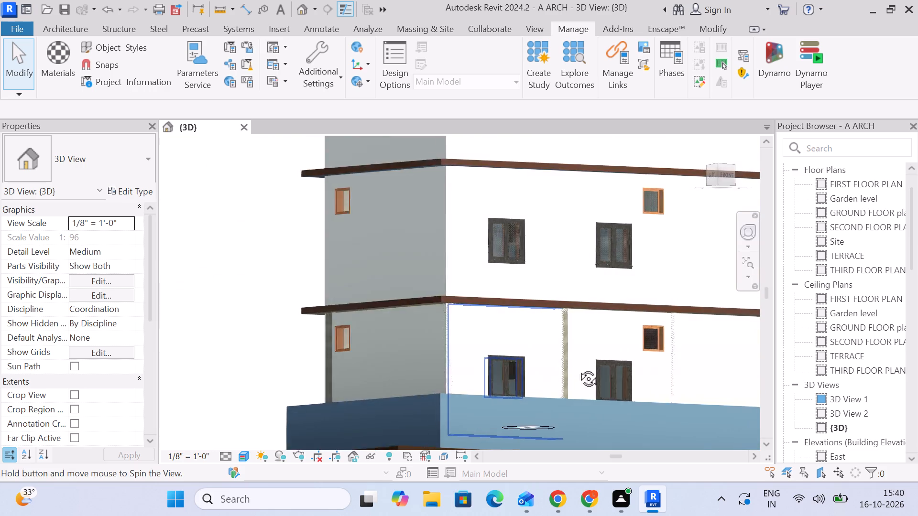
middle_drag(578, 368, 601, 378)
middle_drag(598, 374, 480, 269)
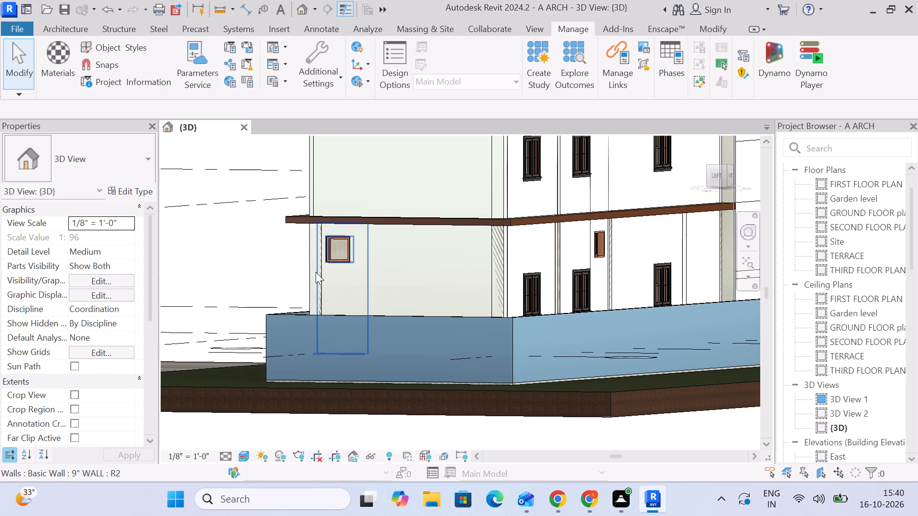
Check the 4" and 9" walls meeting at the ground-floor corner by the small window against the structural column there.
scroll(306, 264, up, 12)
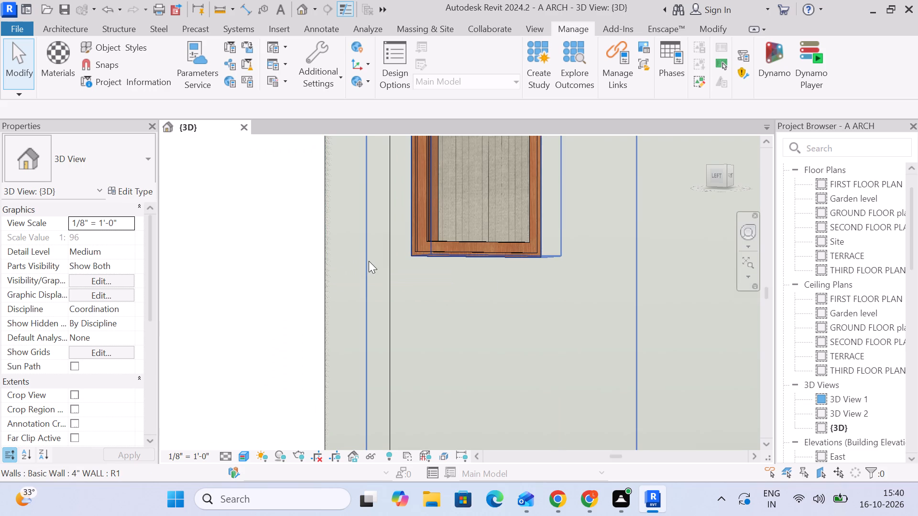
click(325, 254)
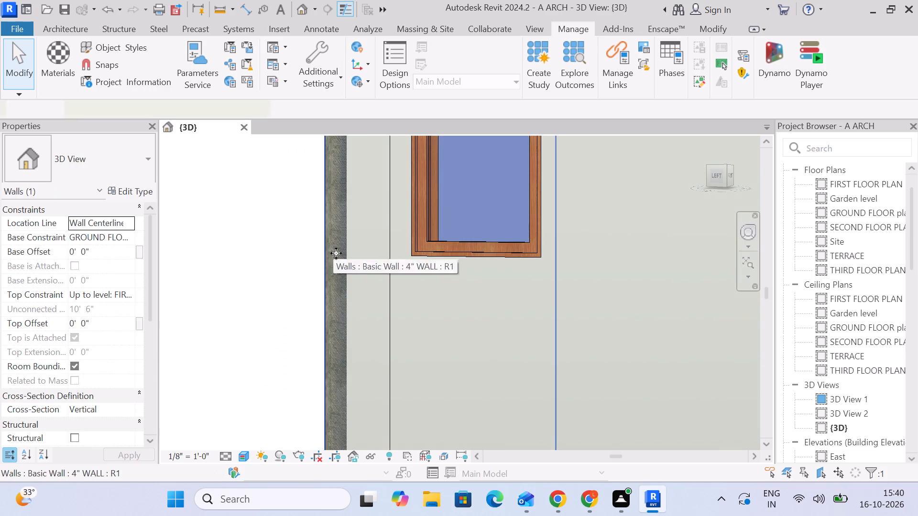
scroll(340, 256, down, 5)
scroll(341, 260, up, 4)
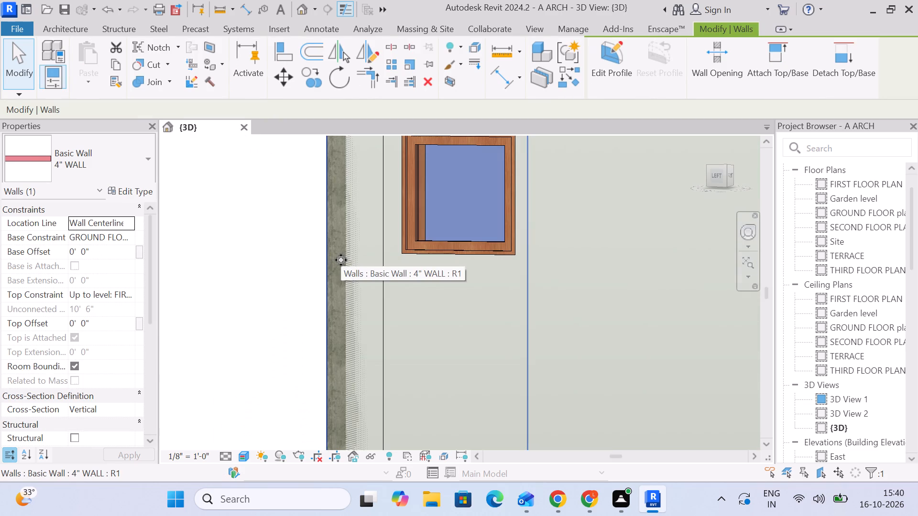
key(Escape)
click(358, 266)
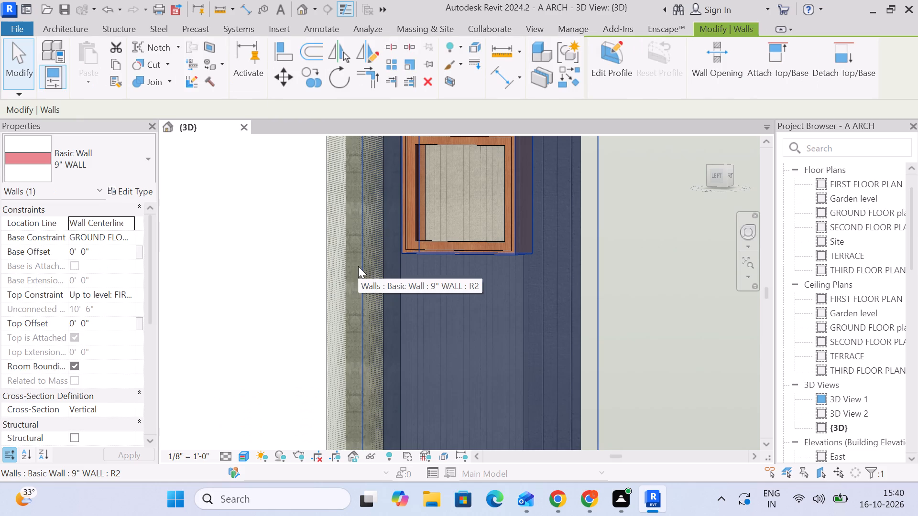
scroll(358, 266, down, 5)
middle_drag(358, 267, 454, 360)
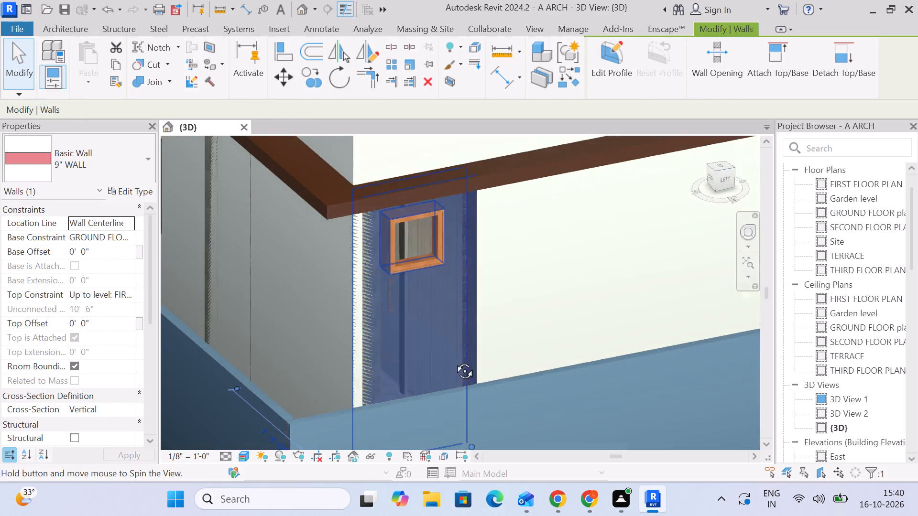
middle_drag(454, 360, 492, 398)
key(Escape)
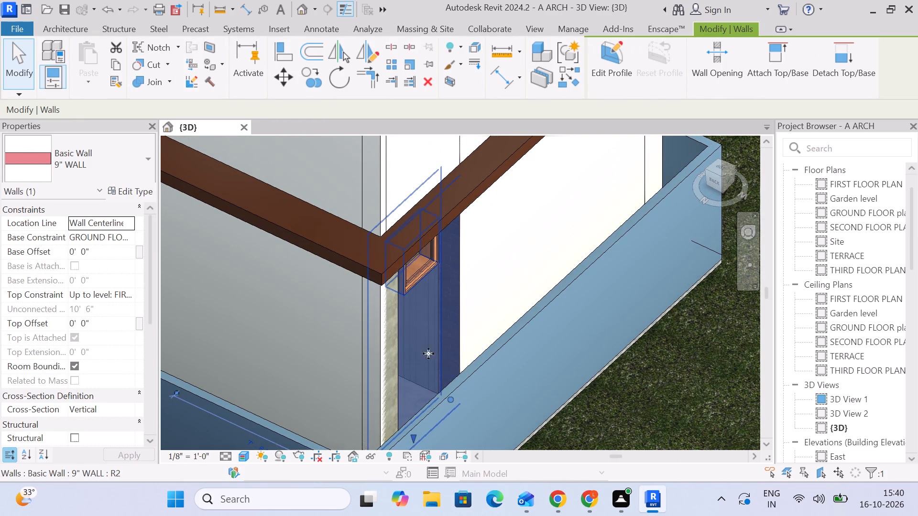
click(371, 345)
key(Escape)
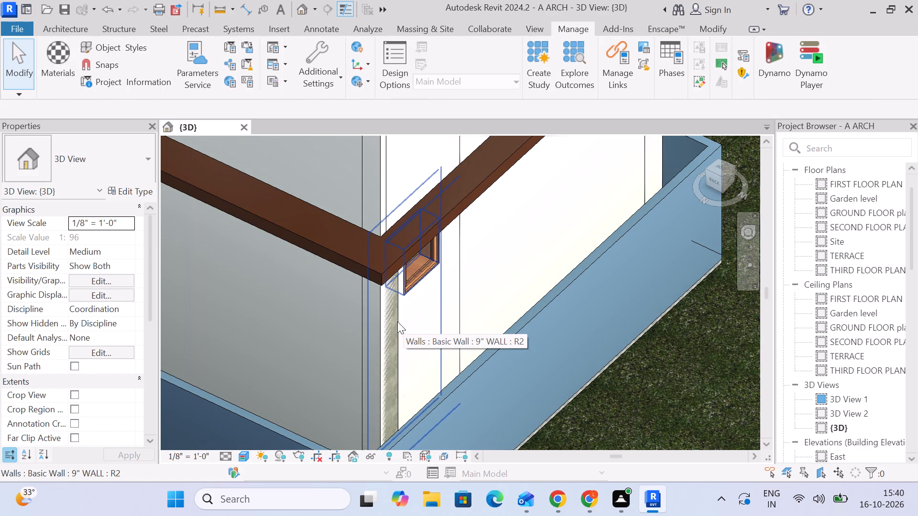
Temporarily hide the ground-floor 9" exterior wall holding the small window beside the corner column.
scroll(392, 319, up, 5)
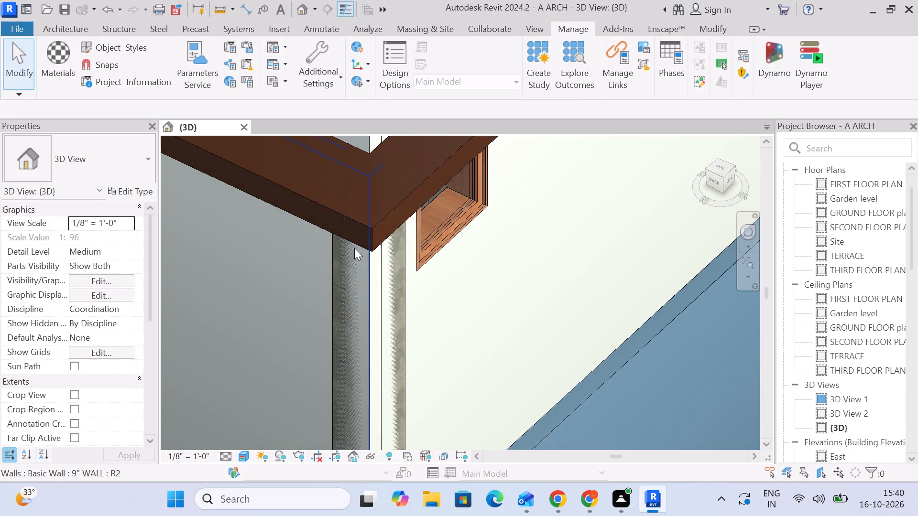
scroll(332, 263, up, 6)
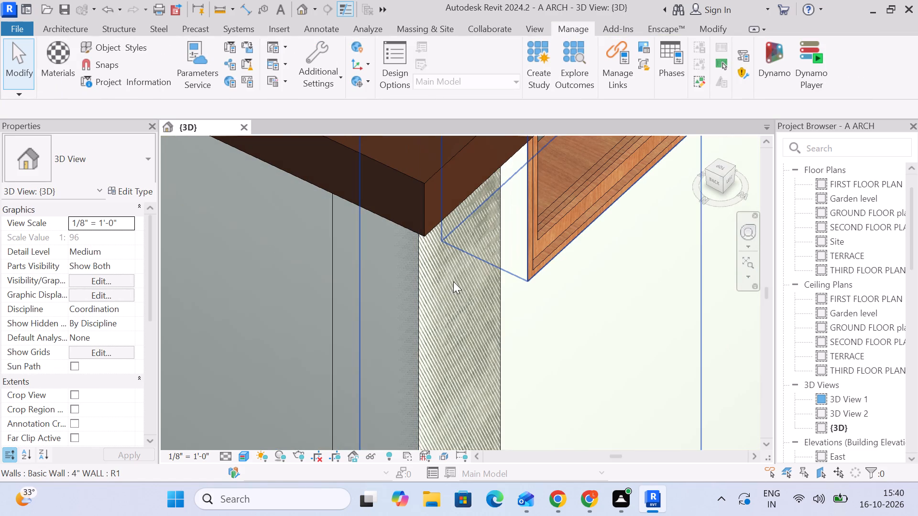
click(501, 293)
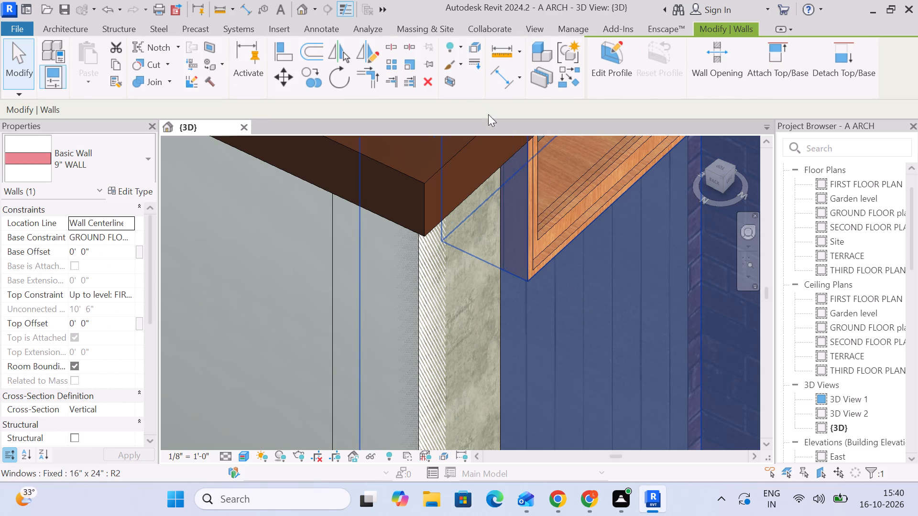
click(372, 456)
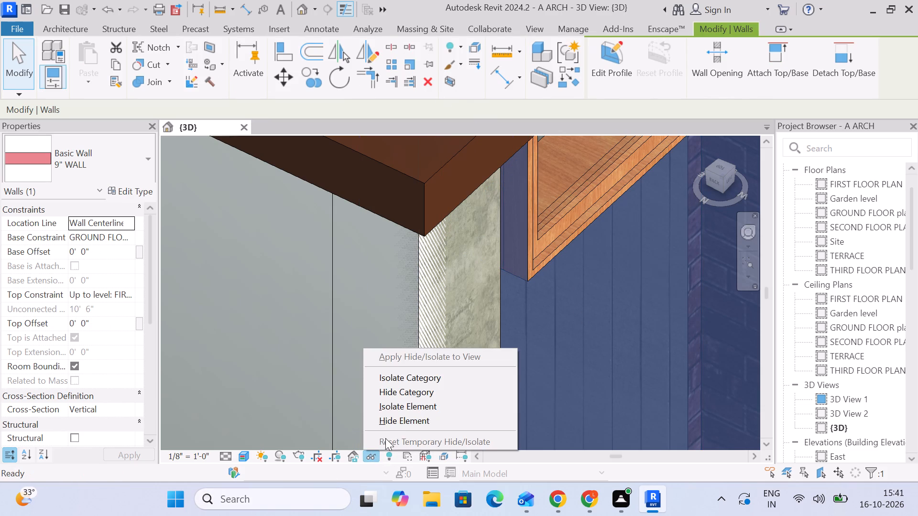
click(399, 417)
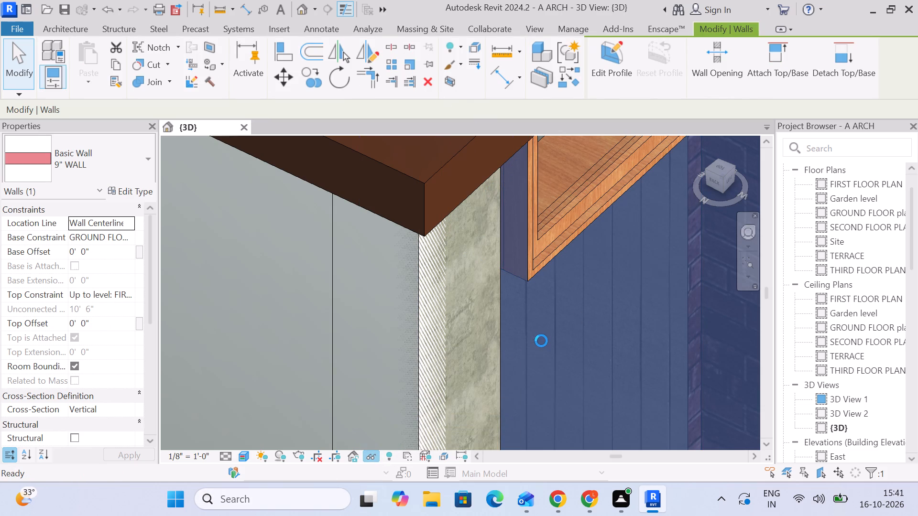
Examine the exposed corner column of the linked structure from both sides against the adjoining walls.
scroll(541, 341, down, 3)
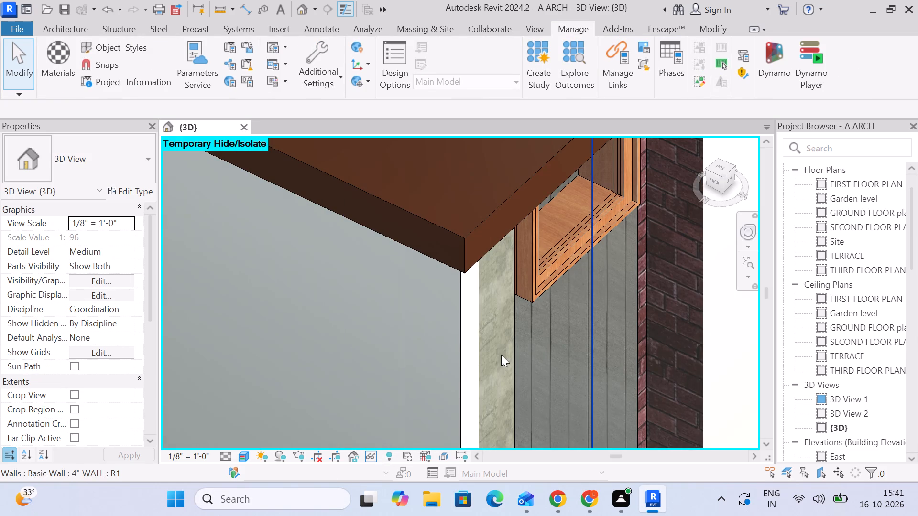
middle_drag(501, 355, 422, 320)
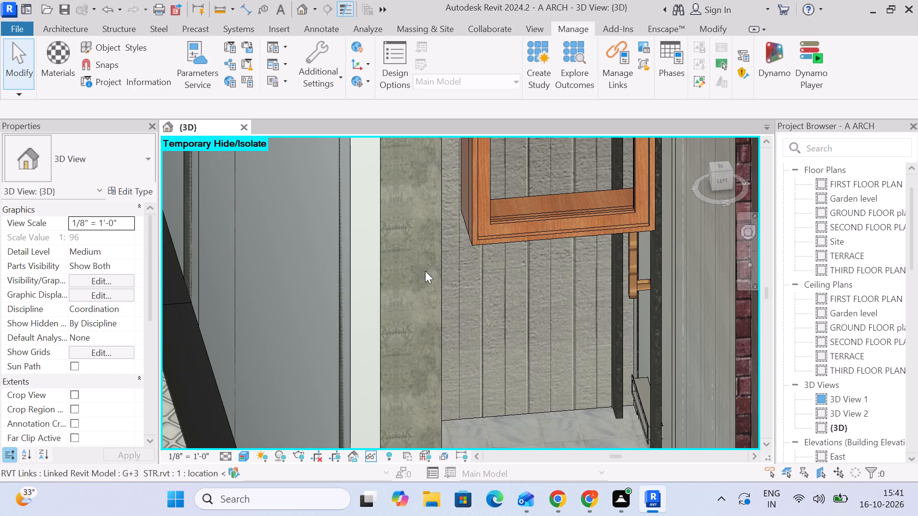
click(425, 323)
key(Escape)
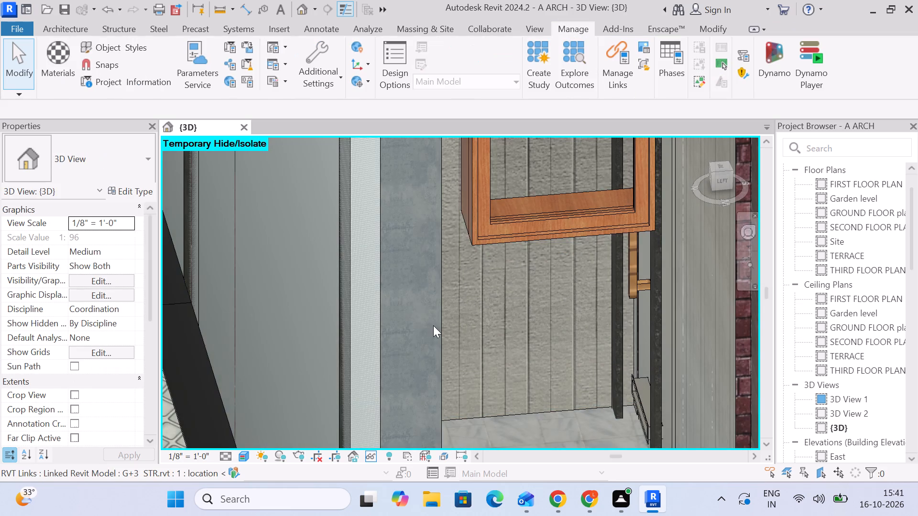
scroll(434, 325, down, 5)
shift+middle_drag(485, 328, 391, 324)
key(Escape)
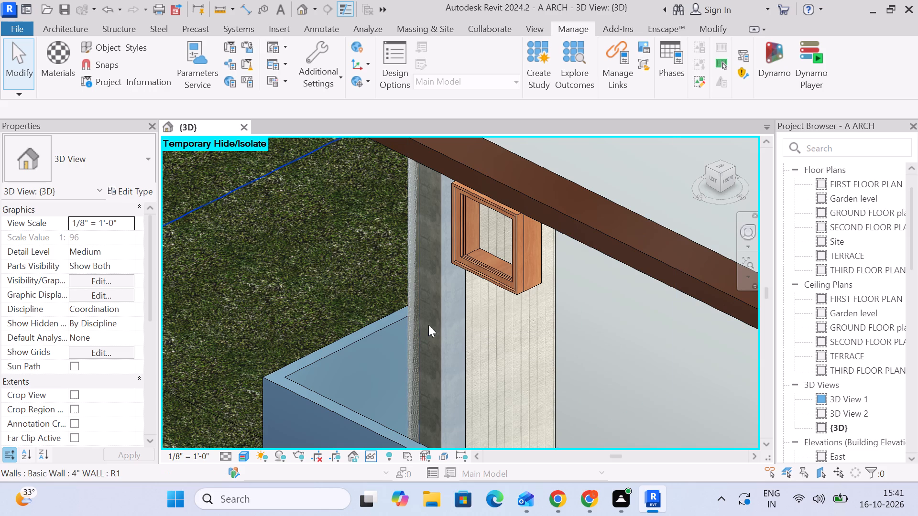
scroll(435, 305, up, 17)
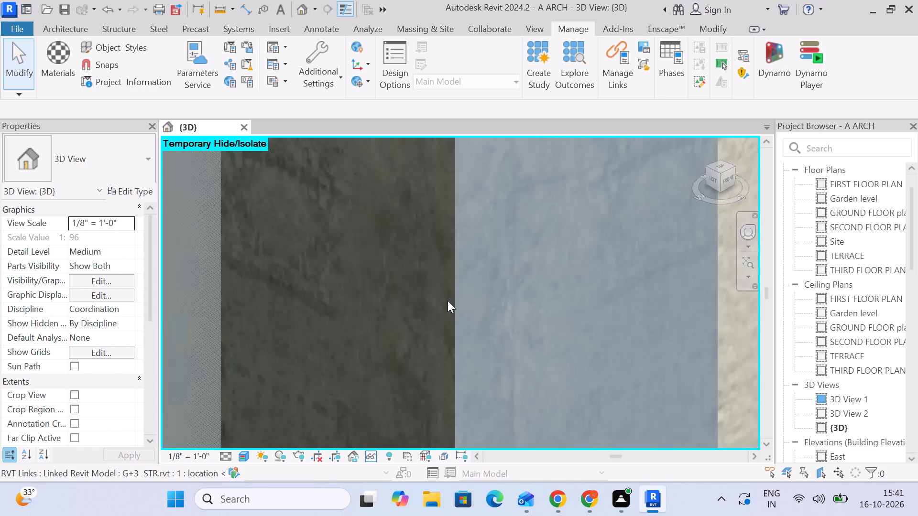
Pin the linked G+3 STR.rvt model in place.
click(448, 301)
scroll(583, 310, down, 12)
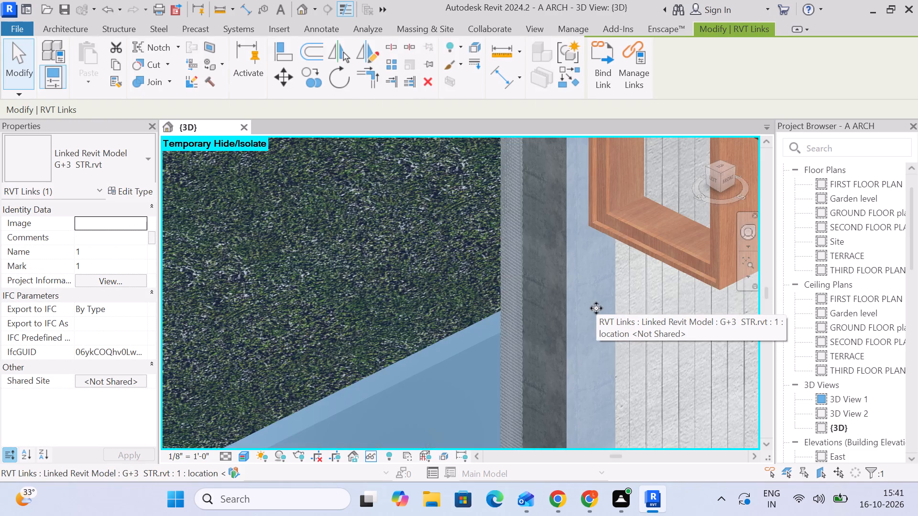
scroll(596, 308, down, 20)
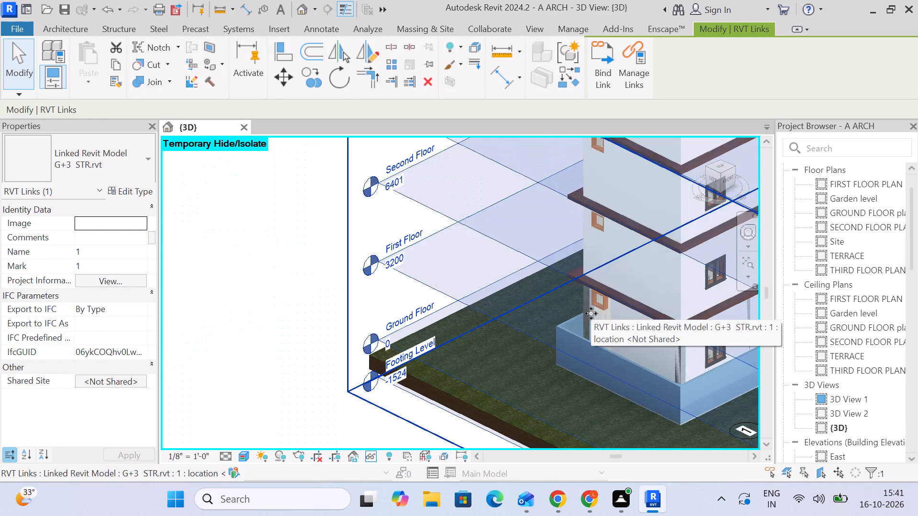
scroll(591, 313, down, 1)
middle_drag(590, 315, 320, 288)
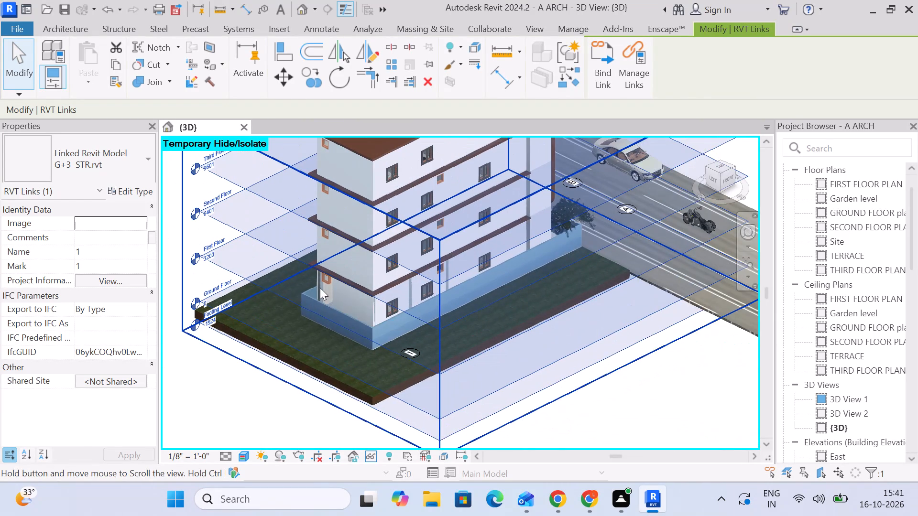
scroll(343, 284, down, 5)
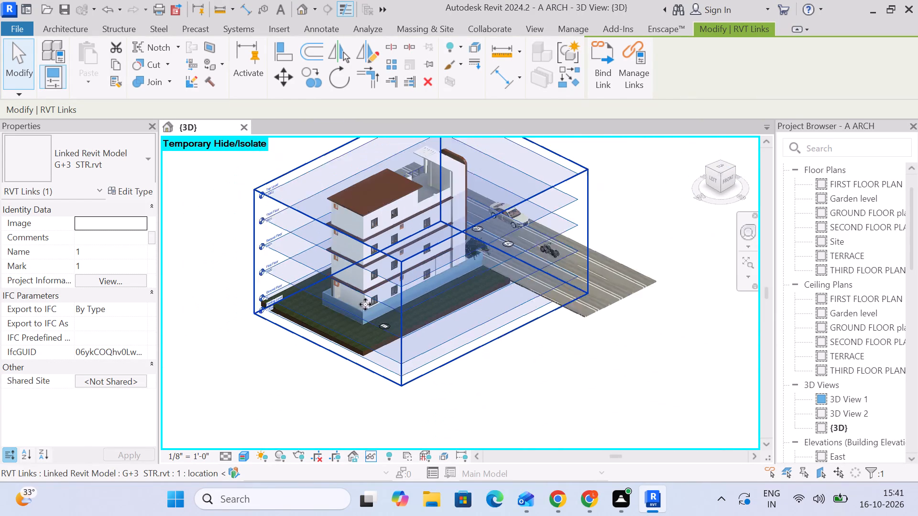
click(426, 60)
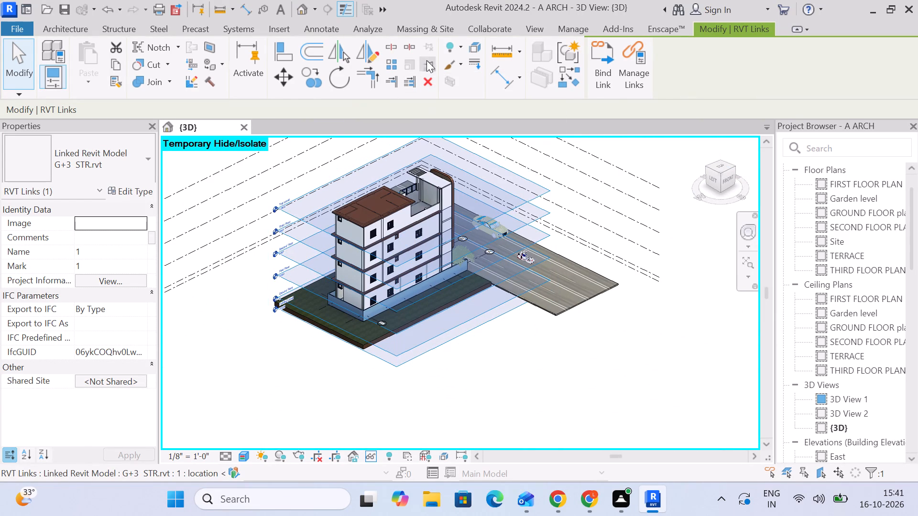
Inspect the whole building and the linked model's levels from several angles, leaving nothing selected.
shift+middle_drag(351, 335, 382, 267)
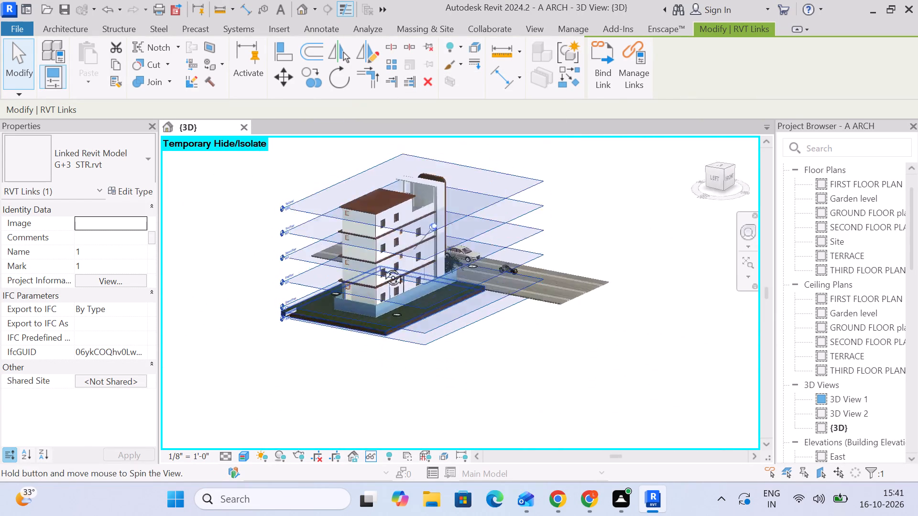
shift+middle_drag(382, 267, 398, 342)
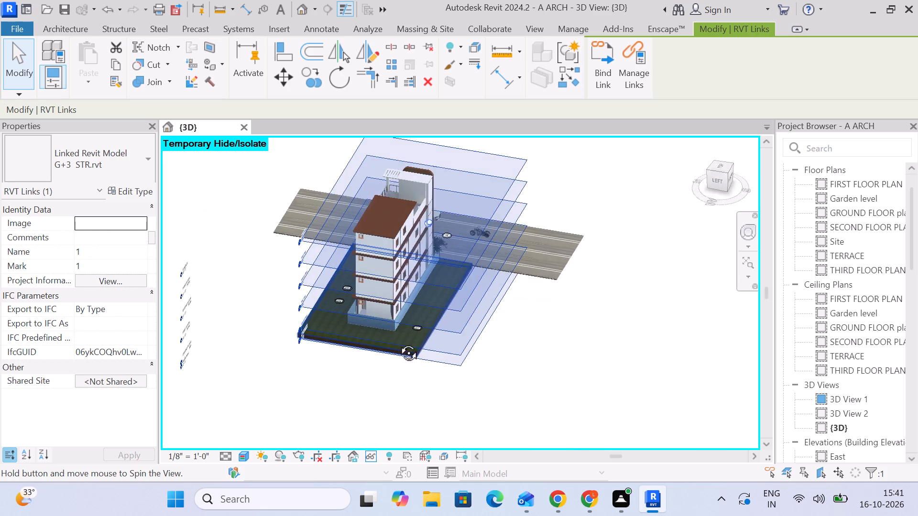
shift+middle_drag(398, 342, 315, 316)
scroll(358, 285, up, 6)
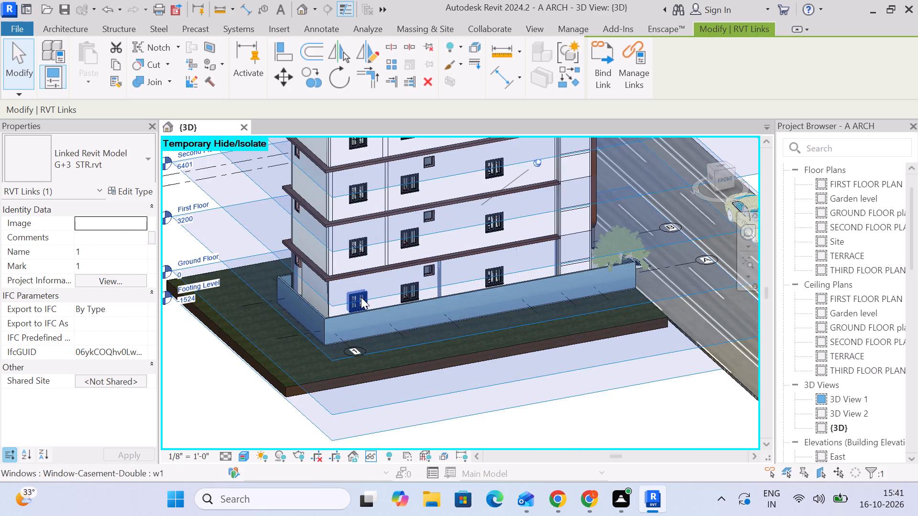
middle_drag(361, 298, 458, 318)
scroll(317, 320, down, 3)
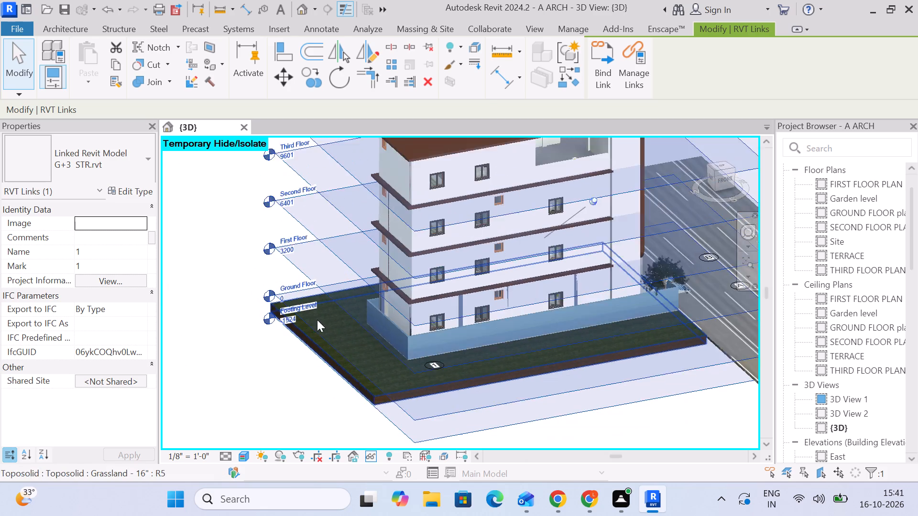
click(200, 339)
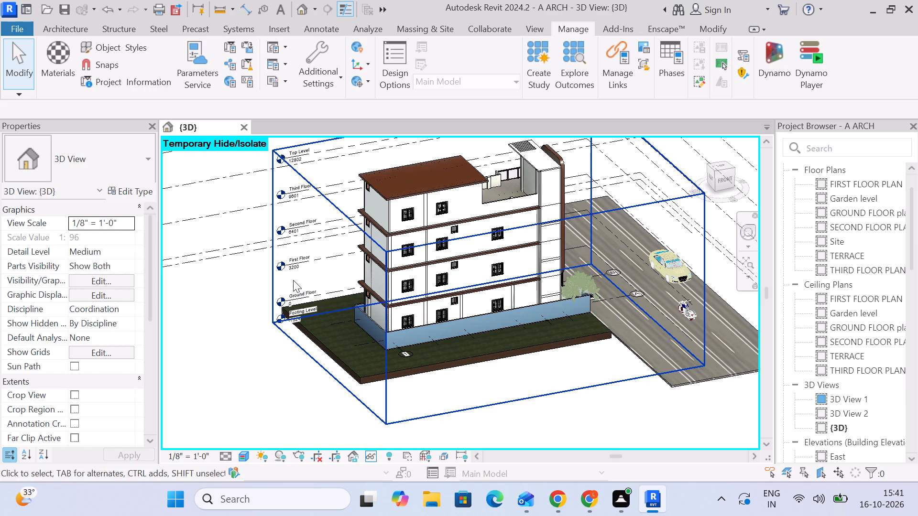
click(372, 449)
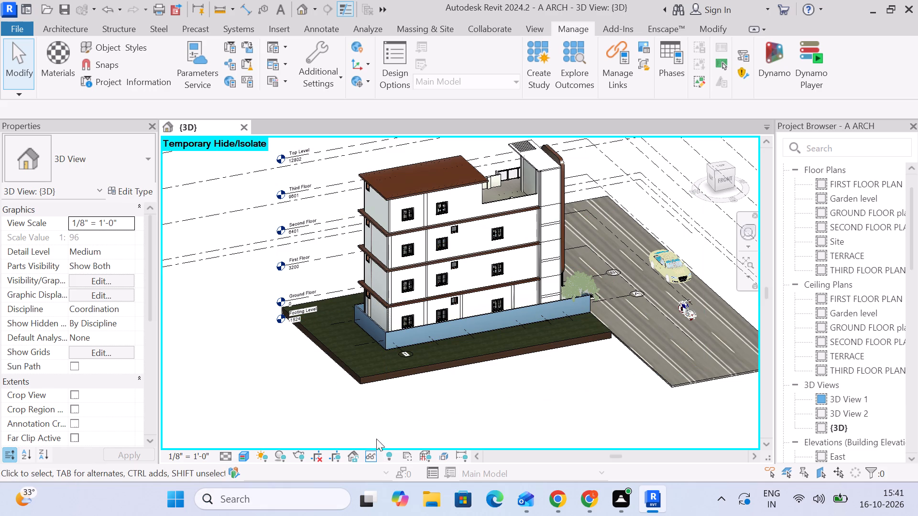
Reset the temporary hide/isolate in the 3D view to restore the hidden ground-floor wall.
click(375, 453)
click(393, 439)
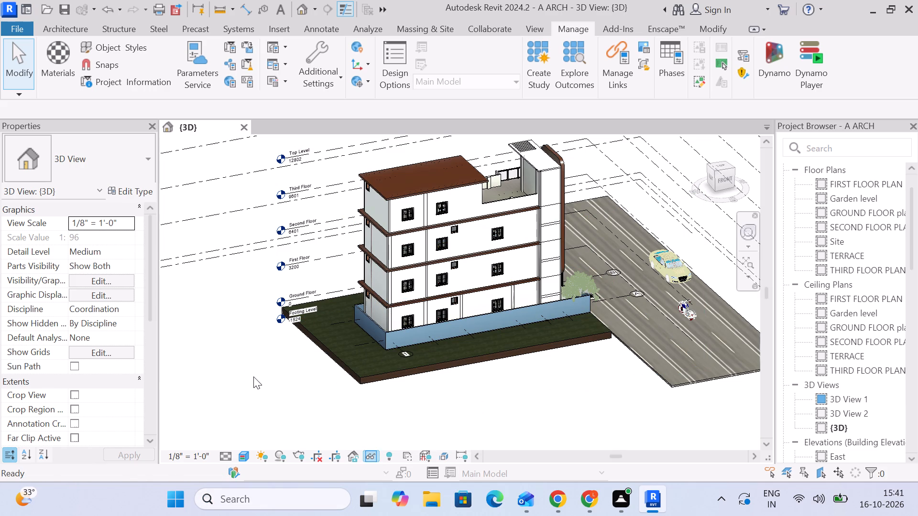
Select the linked G+3 STR.rvt model and examine its levels and extents against the building's lower storeys.
click(295, 266)
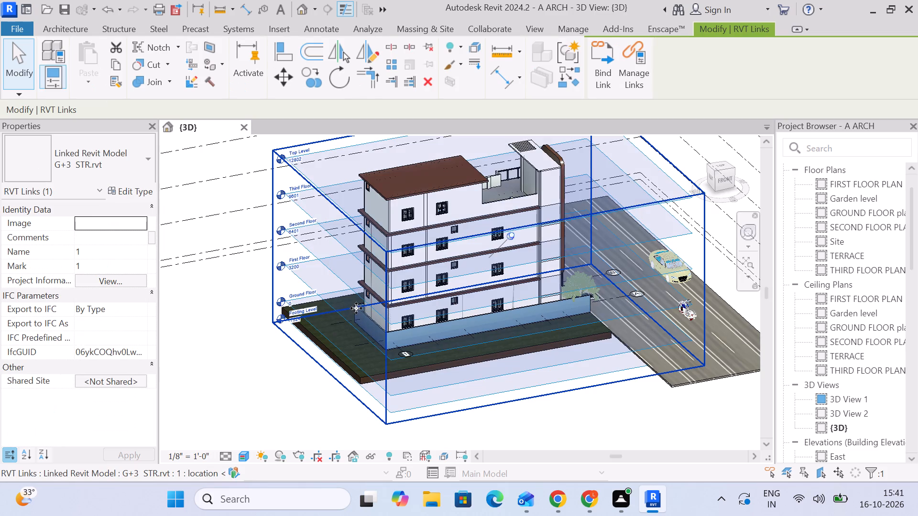
scroll(388, 316, up, 10)
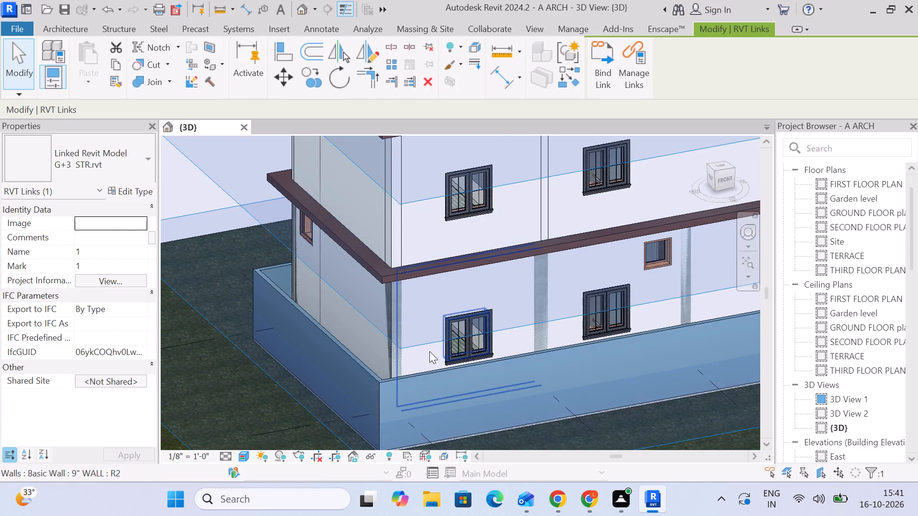
scroll(492, 351, down, 3)
shift+middle_drag(491, 351, 526, 238)
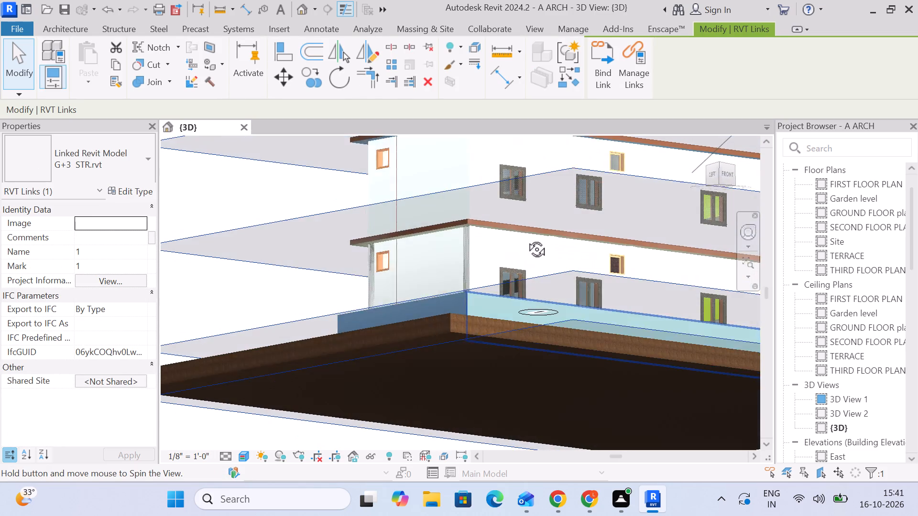
shift+middle_drag(526, 238, 449, 343)
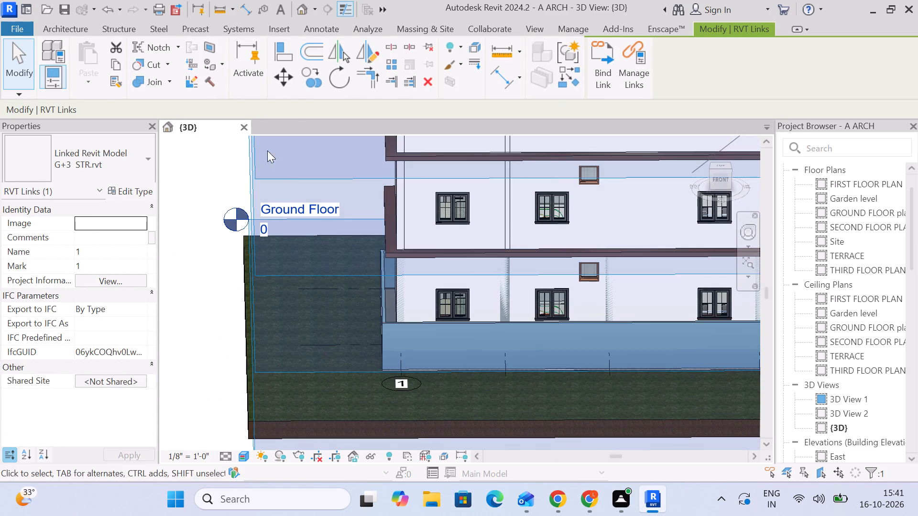
scroll(917, 424, down, 2)
scroll(829, 365, up, 1)
scroll(829, 361, down, 3)
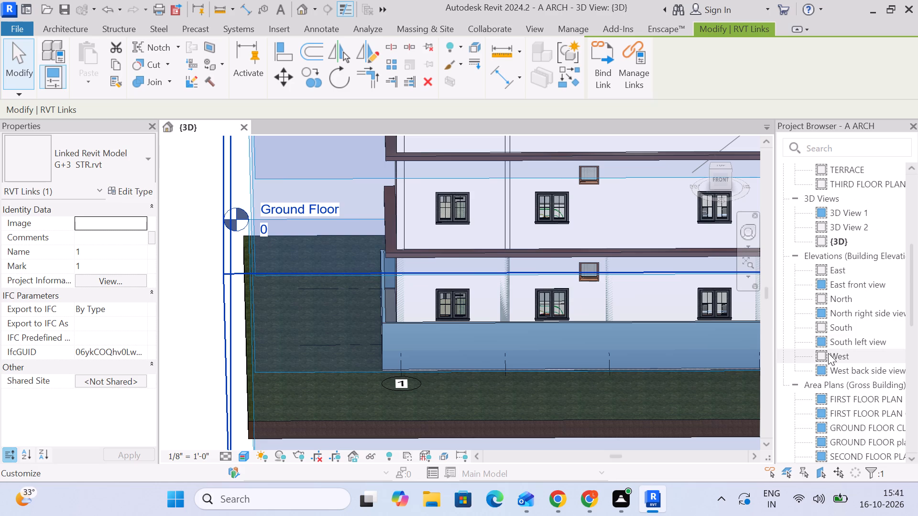
Open the North elevation and compare the linked structure's levels with the architectural levels, closing the elevation when done.
click(852, 301)
click(852, 301)
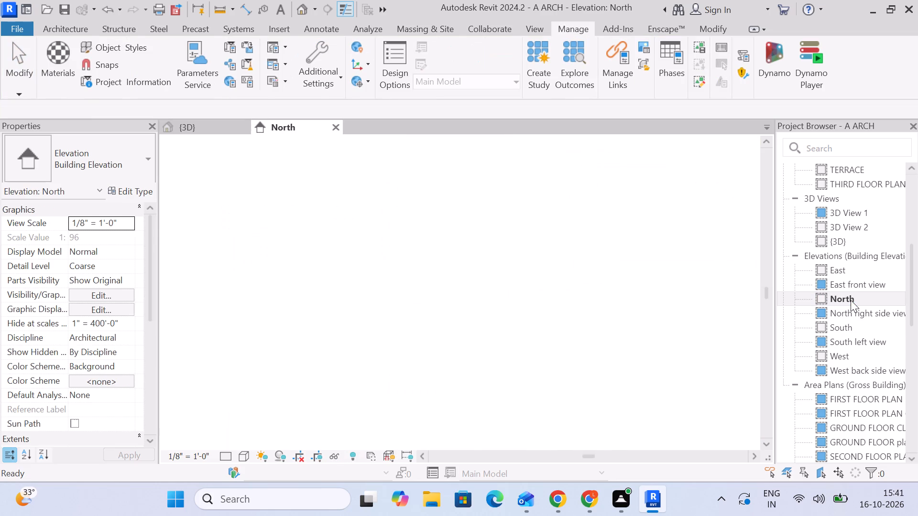
scroll(610, 358, up, 5)
scroll(584, 406, up, 3)
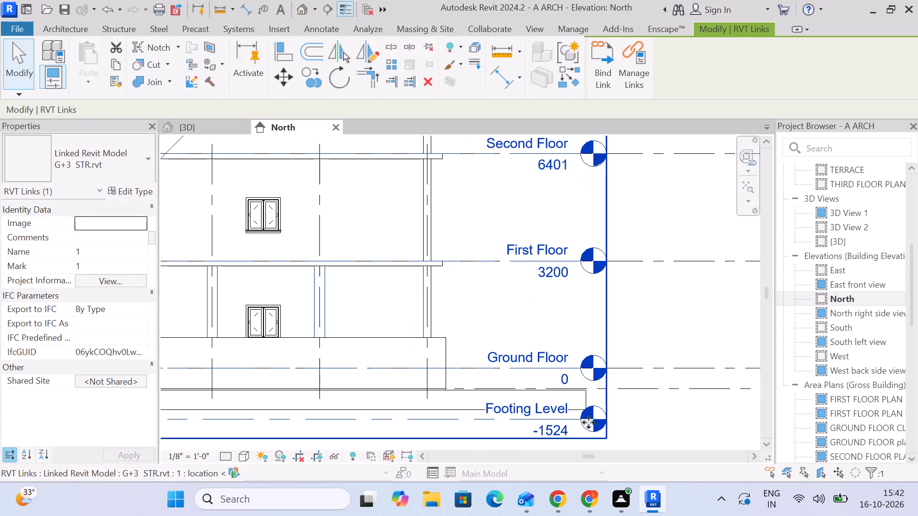
middle_drag(658, 407, 296, 307)
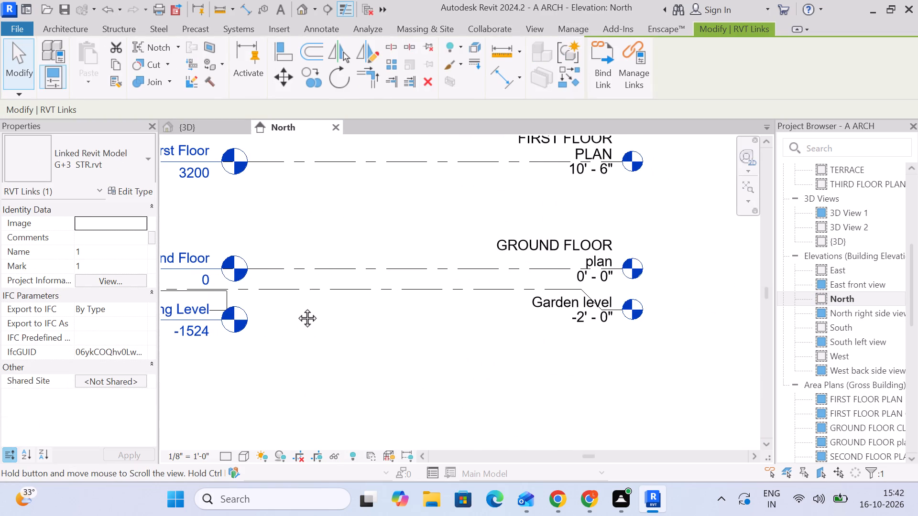
middle_drag(296, 307, 349, 307)
scroll(351, 307, down, 10)
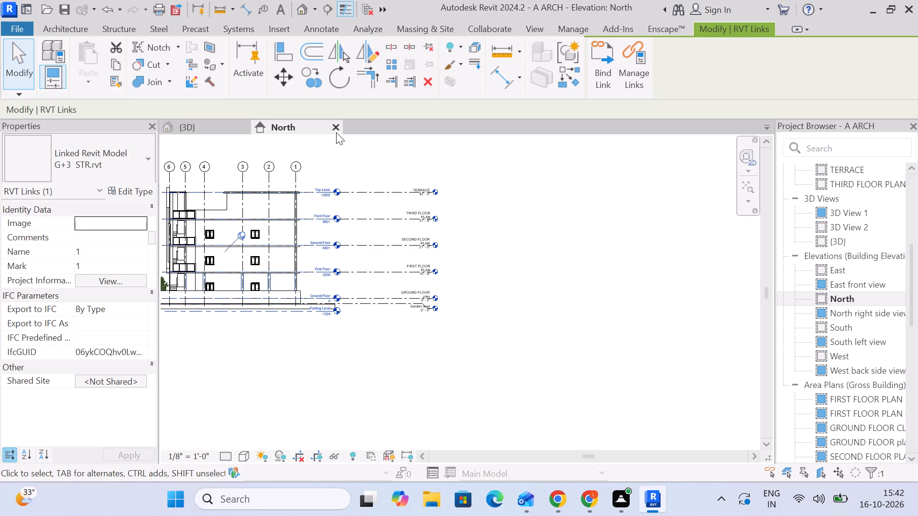
click(336, 131)
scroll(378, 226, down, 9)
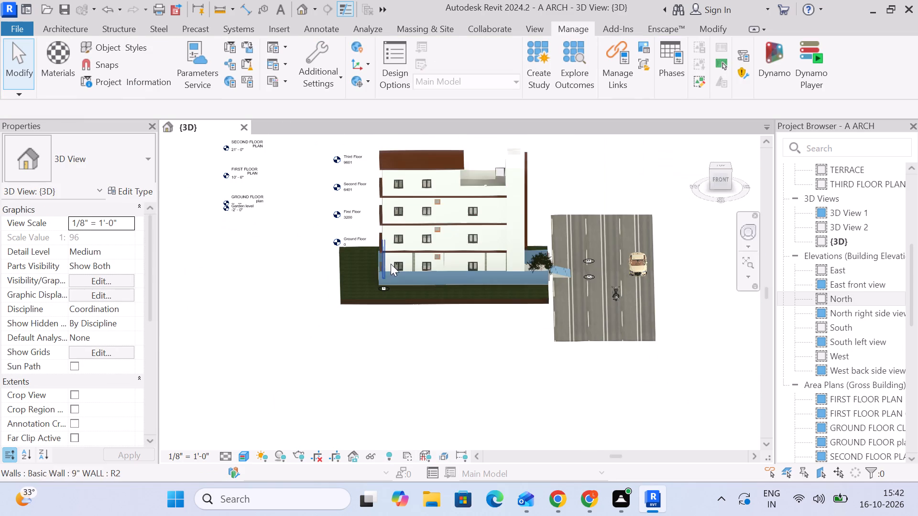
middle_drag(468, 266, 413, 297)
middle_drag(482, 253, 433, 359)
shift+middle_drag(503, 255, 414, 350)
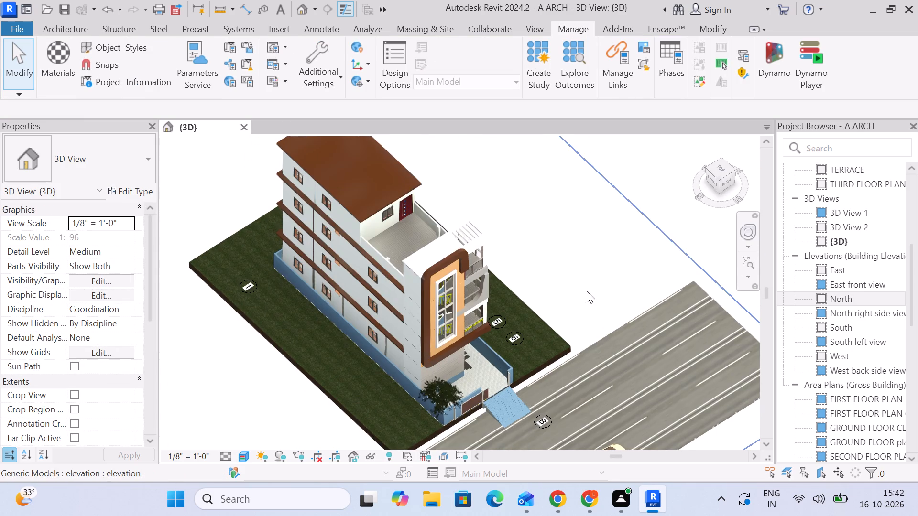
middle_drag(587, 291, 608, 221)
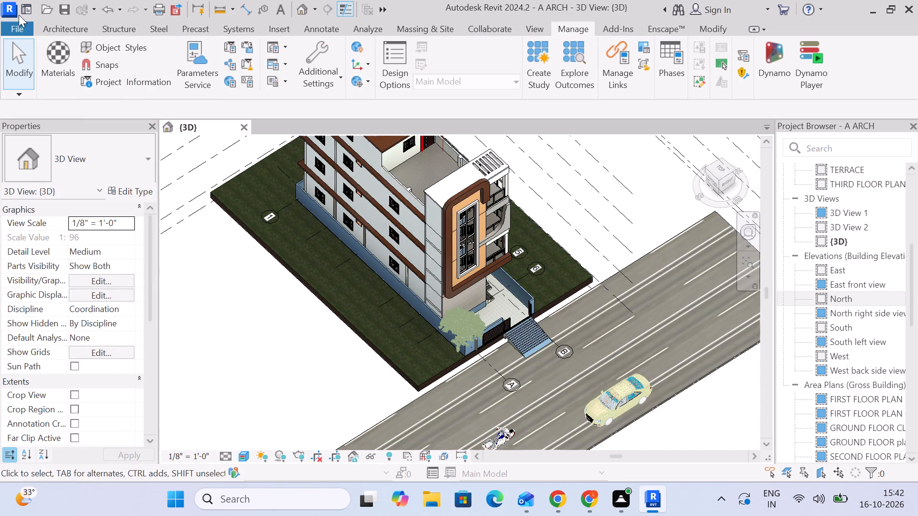
Open the recent G+3 STR.rvt project, agreeing to unload it as a link from the architectural model.
click(17, 25)
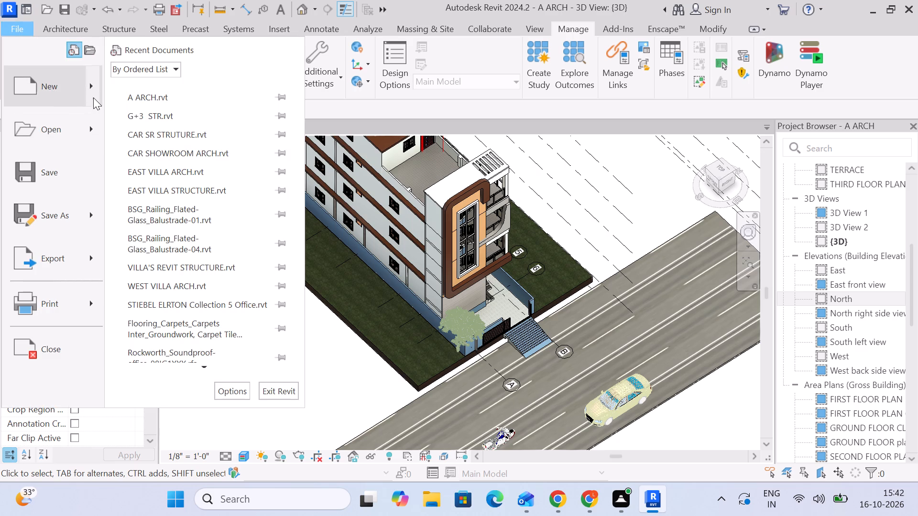
click(156, 118)
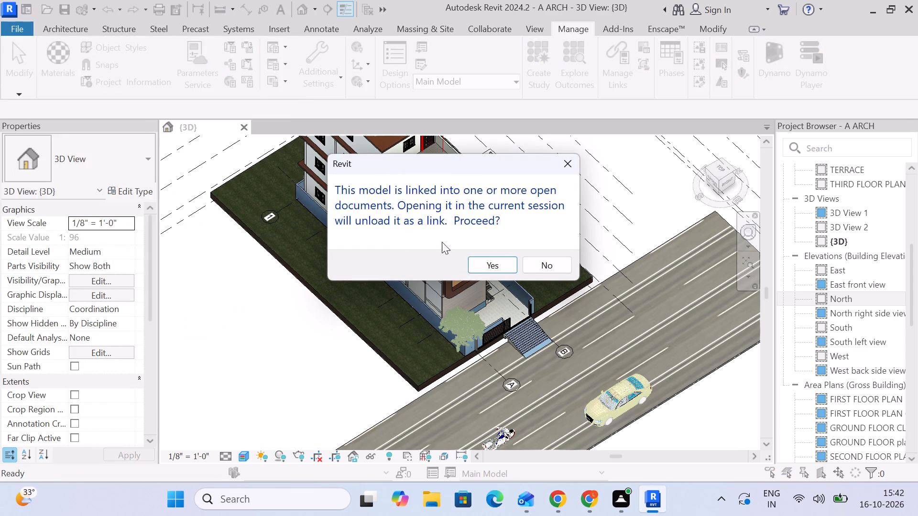
click(505, 266)
click(505, 266)
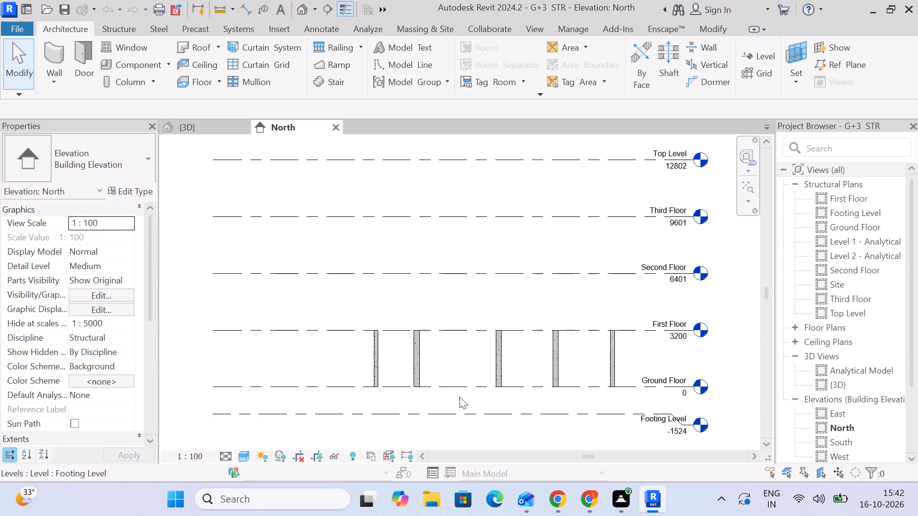
Open the Ground Floor structural plan of the G+3 STR project.
middle_drag(625, 362, 542, 320)
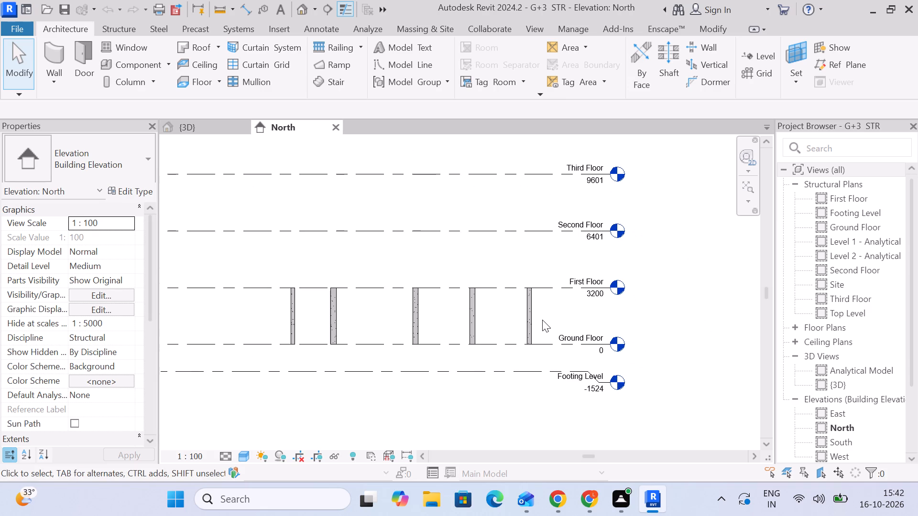
double_click(861, 228)
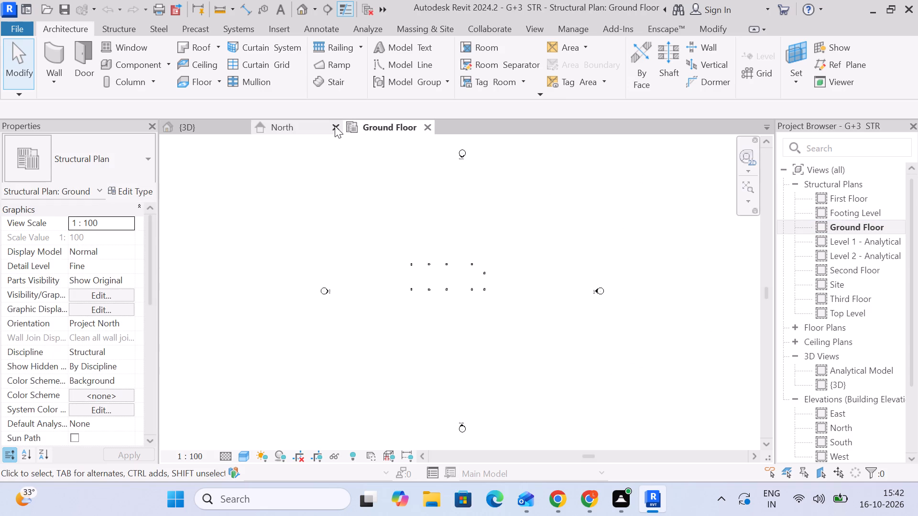
Draw a vertical 6.5mm Bubble grid line through the westernmost pair of columns, with its bubble at the north end.
scroll(443, 283, up, 6)
scroll(489, 246, up, 5)
middle_drag(482, 291, 488, 291)
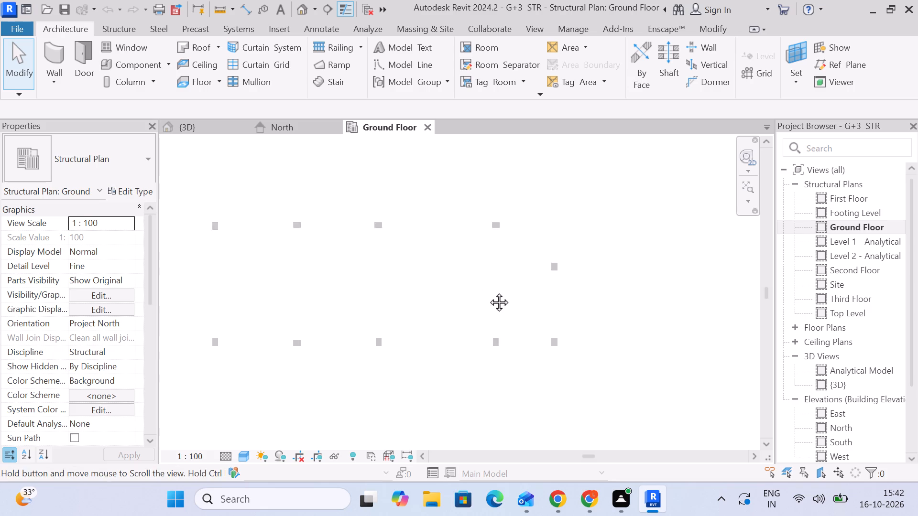
middle_drag(488, 291, 561, 283)
click(755, 71)
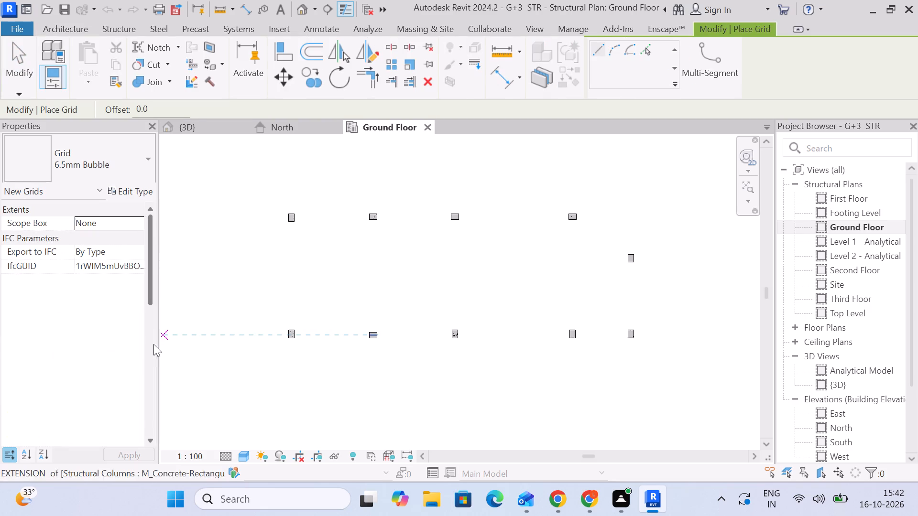
scroll(288, 359, up, 5)
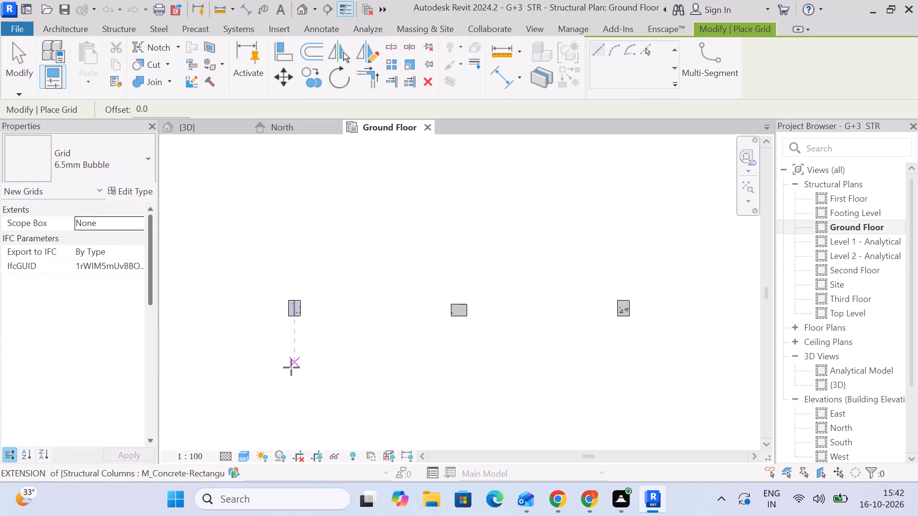
click(294, 372)
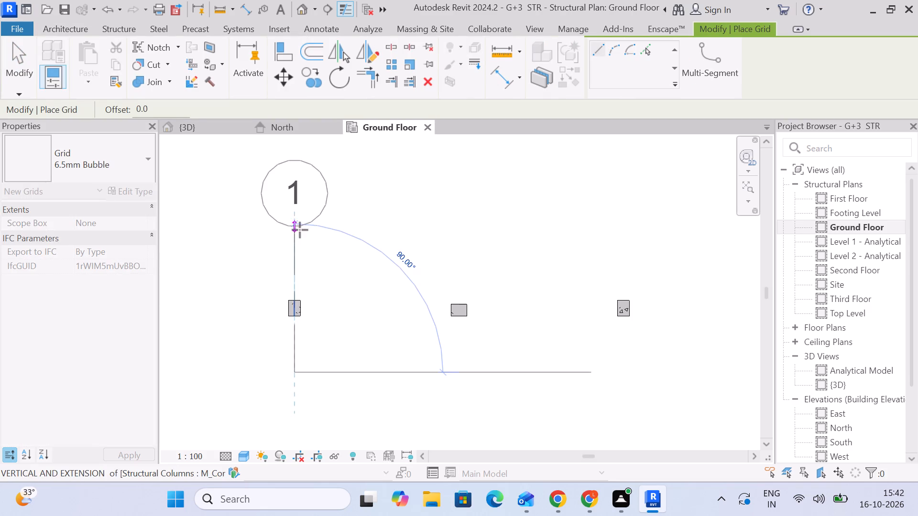
scroll(300, 230, down, 6)
middle_drag(299, 232, 295, 408)
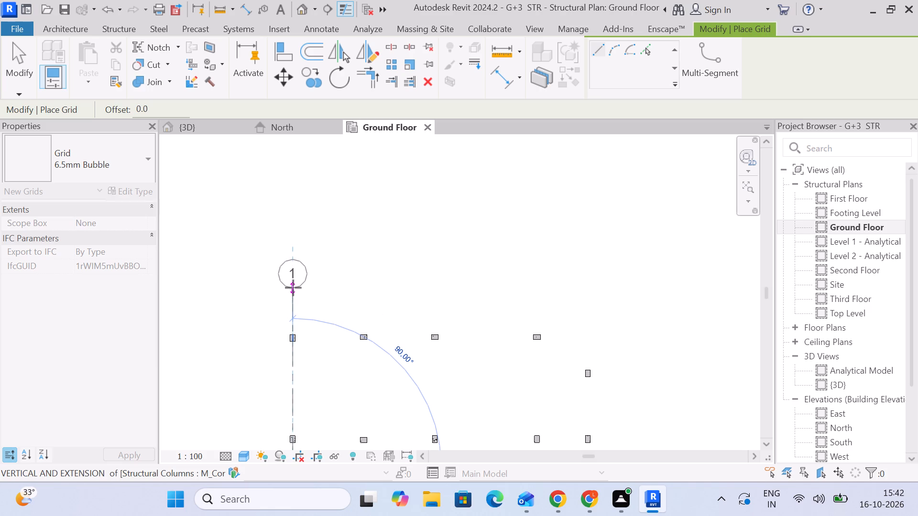
click(293, 288)
Draw a vertical grid line through the second column pair, about 3213 mm east of the first and aligned with its ends.
scroll(365, 312, down, 4)
middle_drag(364, 323, 346, 229)
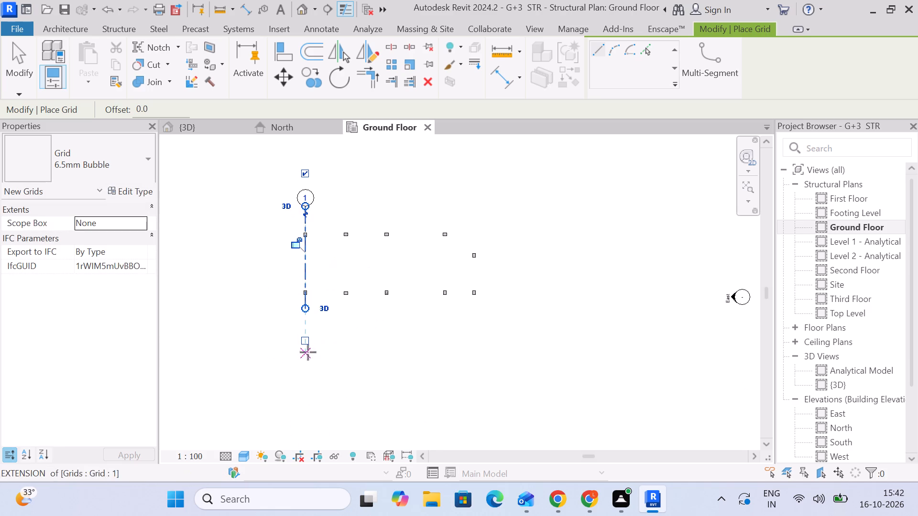
click(346, 311)
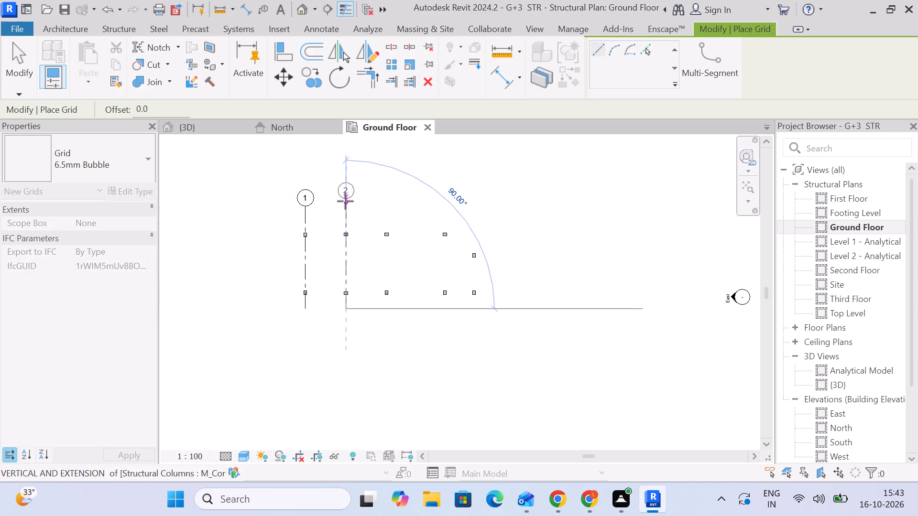
click(345, 202)
Draw a vertical grid line through the third column pair, about 3213 mm east of the second grid line.
scroll(351, 285, up, 6)
scroll(288, 245, up, 5)
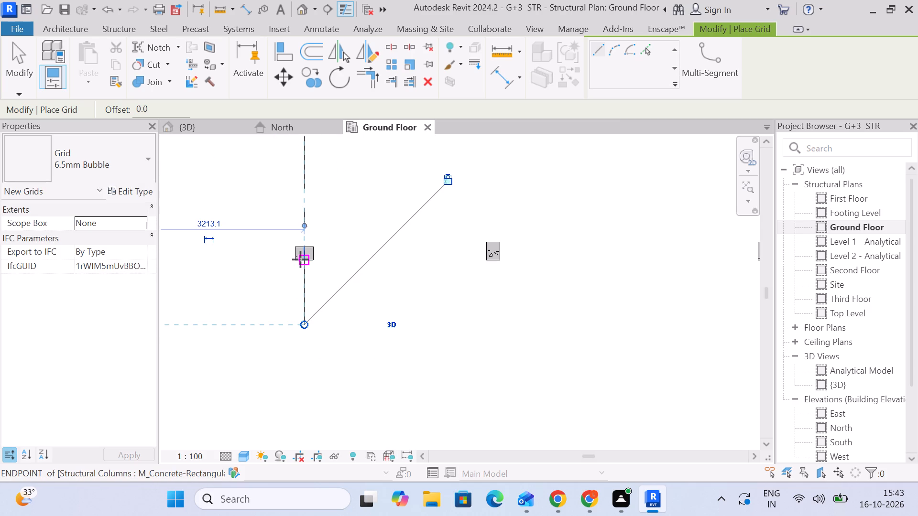
scroll(300, 259, up, 5)
scroll(300, 259, down, 10)
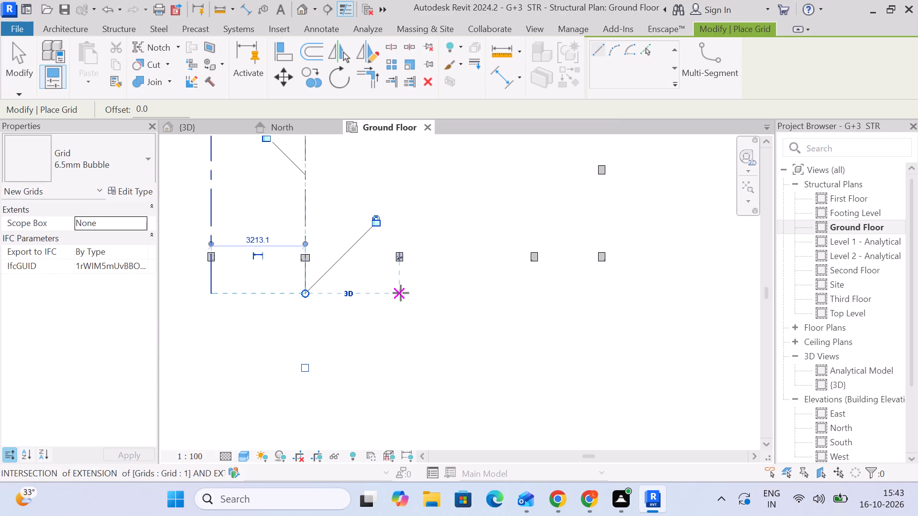
click(401, 293)
middle_drag(399, 169, 399, 374)
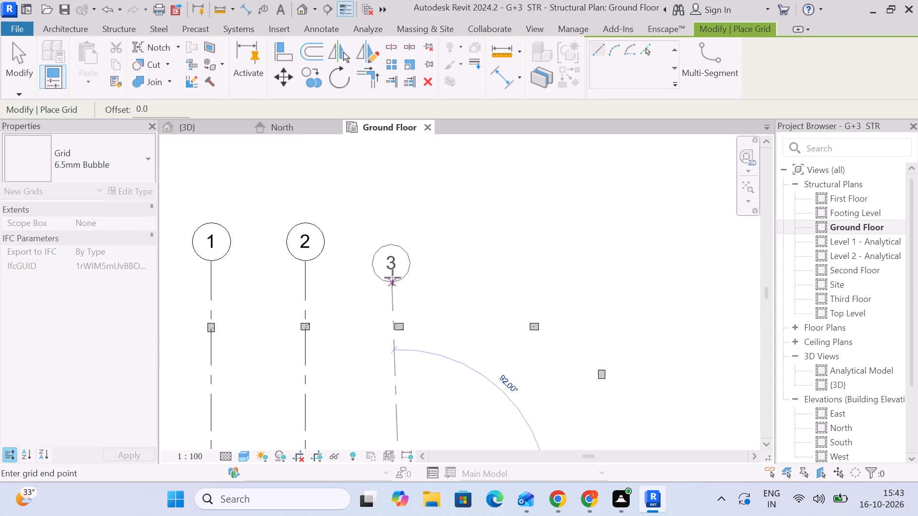
click(398, 260)
Draw a vertical grid line through the fourth column pair, about 4610 mm east of the third grid line.
scroll(448, 313, down, 5)
middle_drag(448, 329, 331, 267)
scroll(353, 338, up, 4)
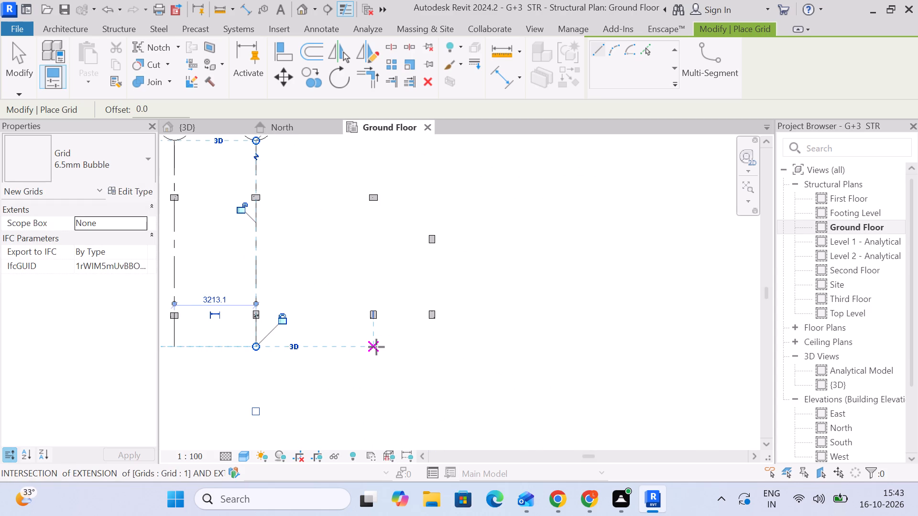
click(376, 347)
middle_drag(366, 225, 379, 341)
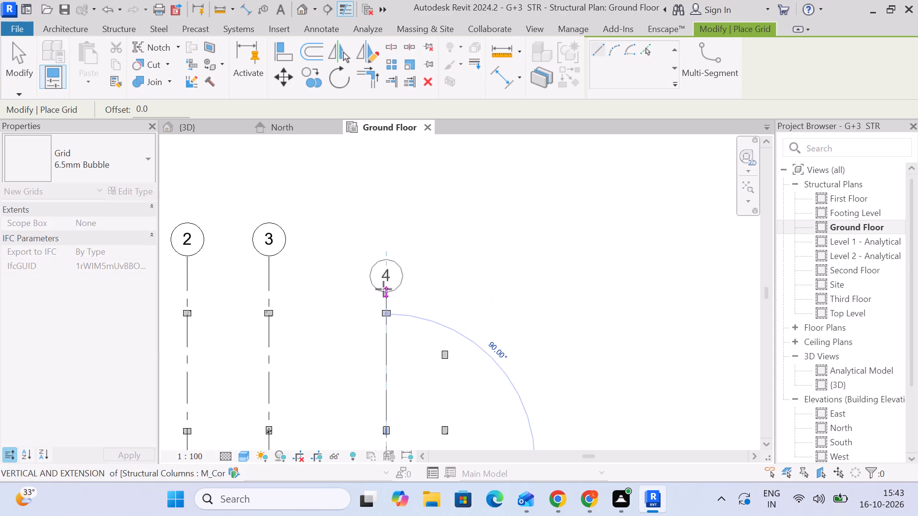
click(387, 252)
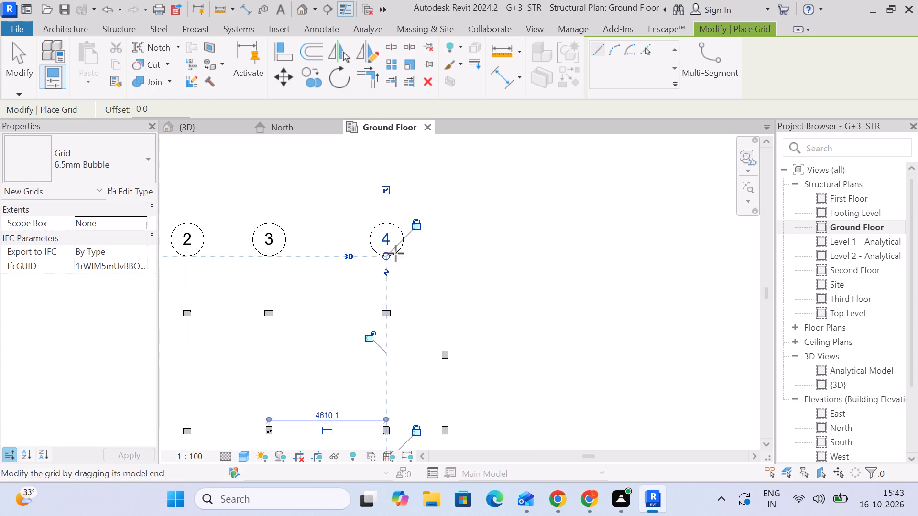
Draw a vertical grid line through the easternmost columns, about 2299 mm east of the fourth grid line.
scroll(446, 298, down, 3)
middle_drag(457, 348, 376, 261)
scroll(360, 328, up, 3)
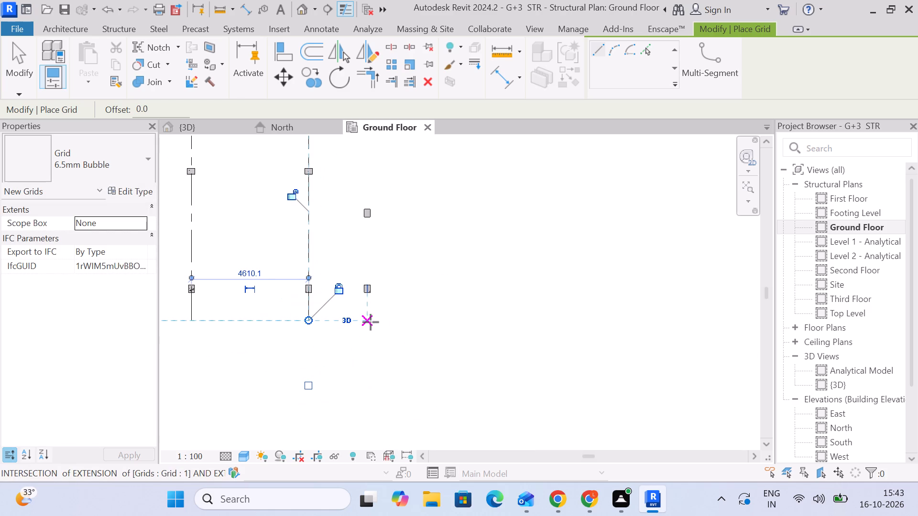
click(368, 322)
middle_drag(368, 184, 379, 299)
click(382, 228)
Draw a horizontal grid line through the southern row of columns, extending past the first and fifth vertical grids.
scroll(444, 315, down, 5)
middle_drag(446, 334, 480, 303)
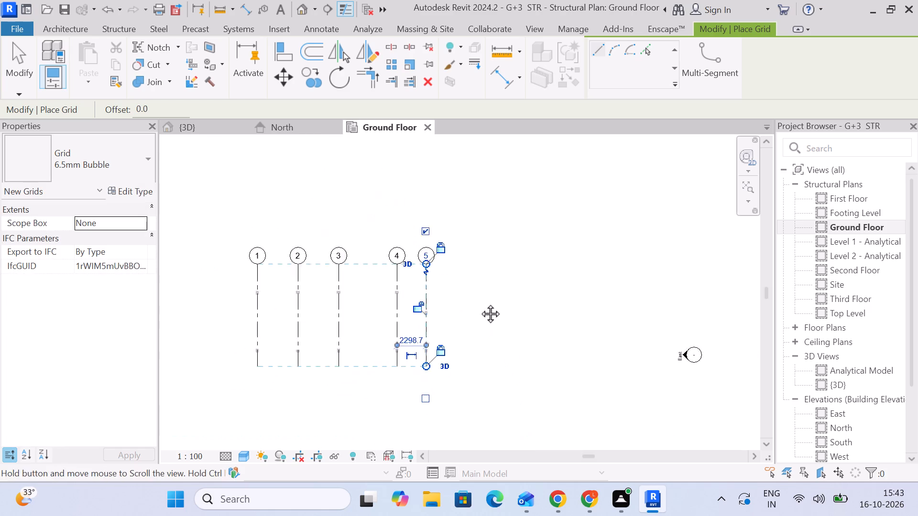
middle_drag(480, 303, 491, 290)
scroll(257, 340, up, 4)
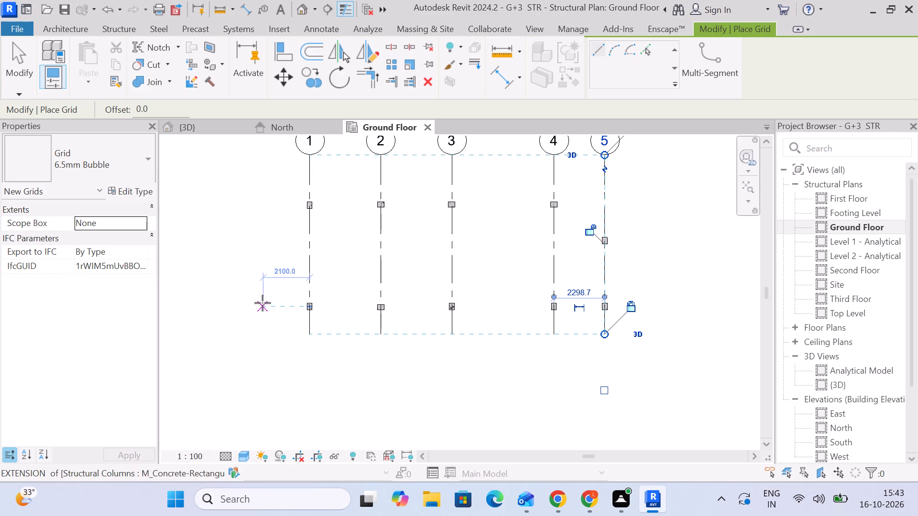
click(262, 303)
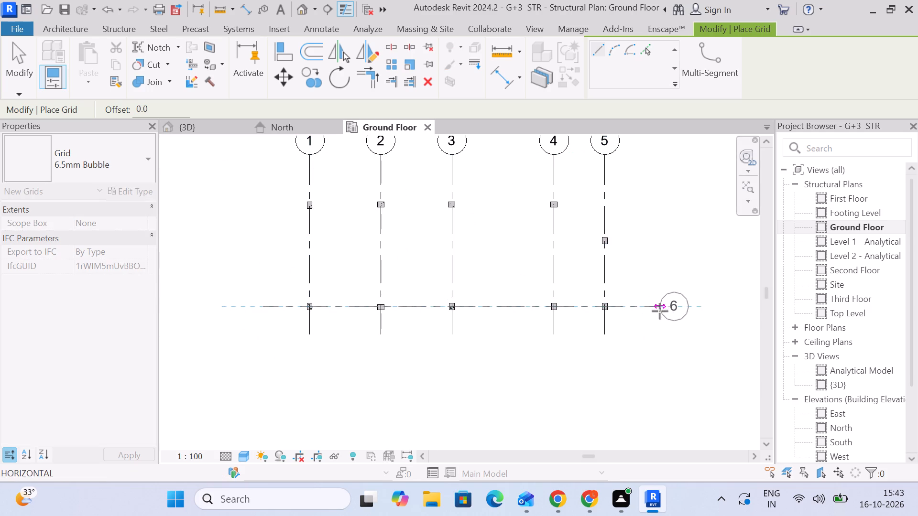
click(653, 308)
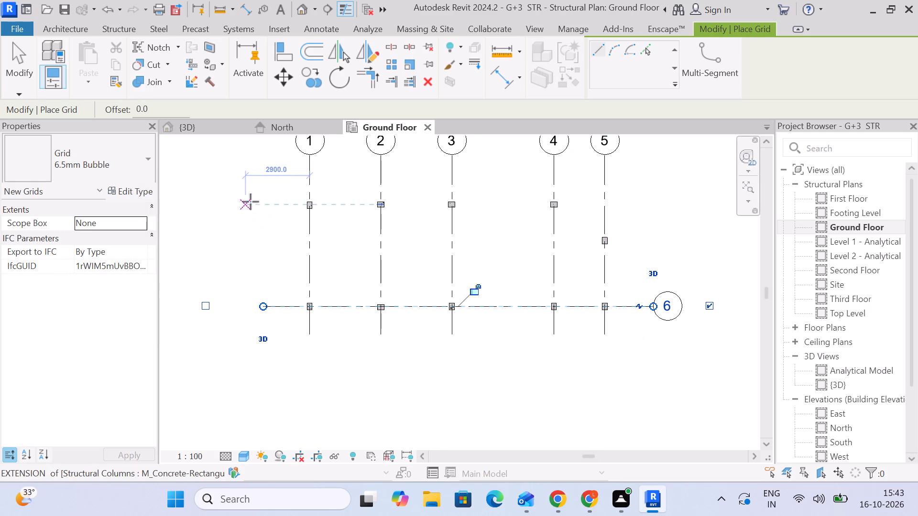
Draw a horizontal grid line through the northern columns, about 4610 mm north of the southern one, with both ends aligned to it.
click(262, 204)
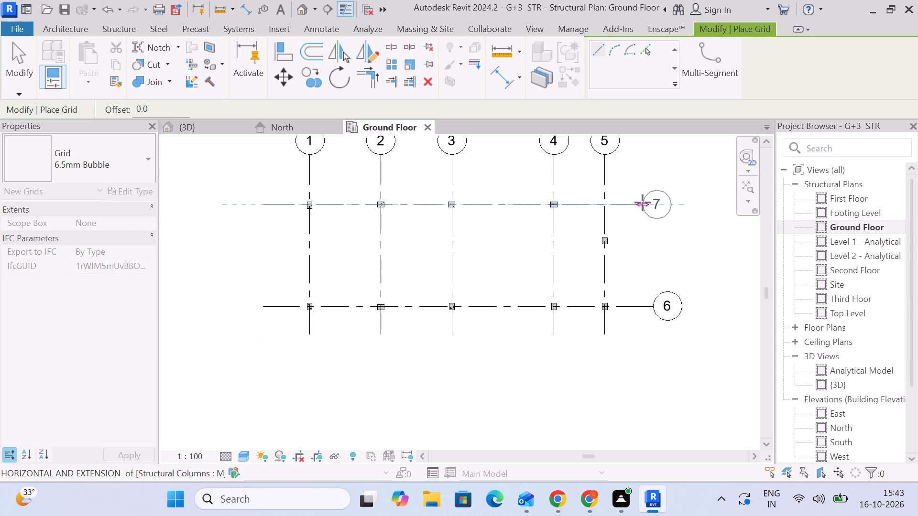
click(643, 203)
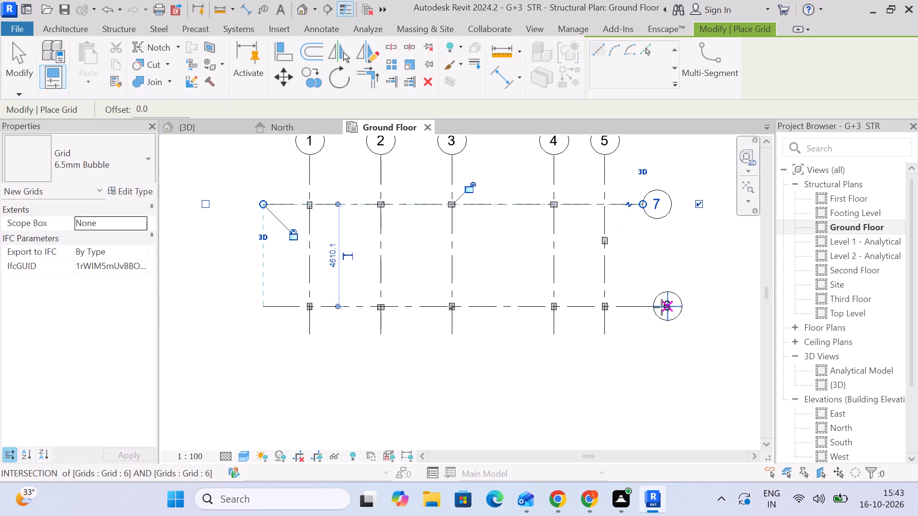
key(Escape)
key(Escape)
click(626, 205)
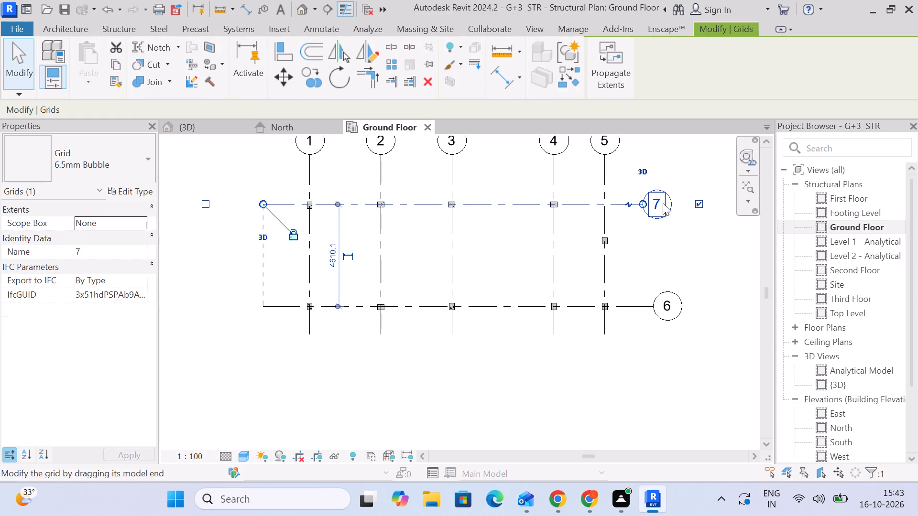
drag(645, 204, 668, 194)
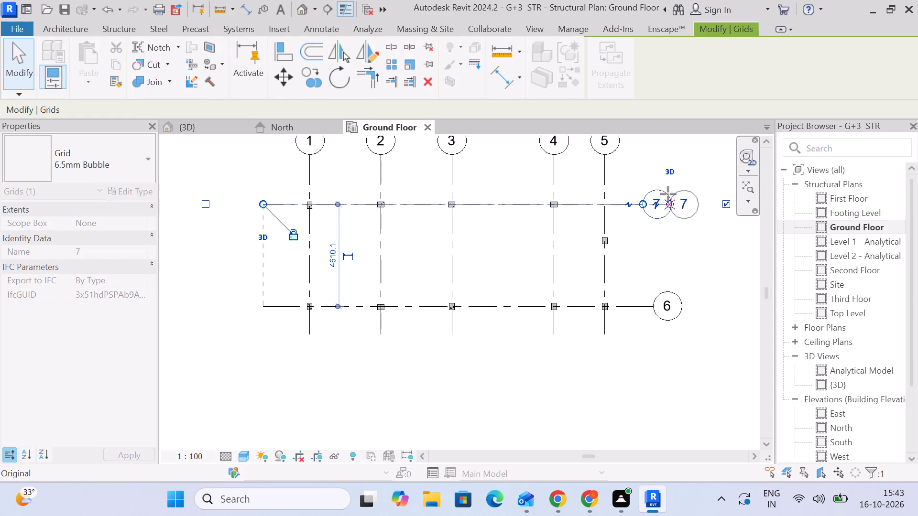
drag(668, 194, 655, 218)
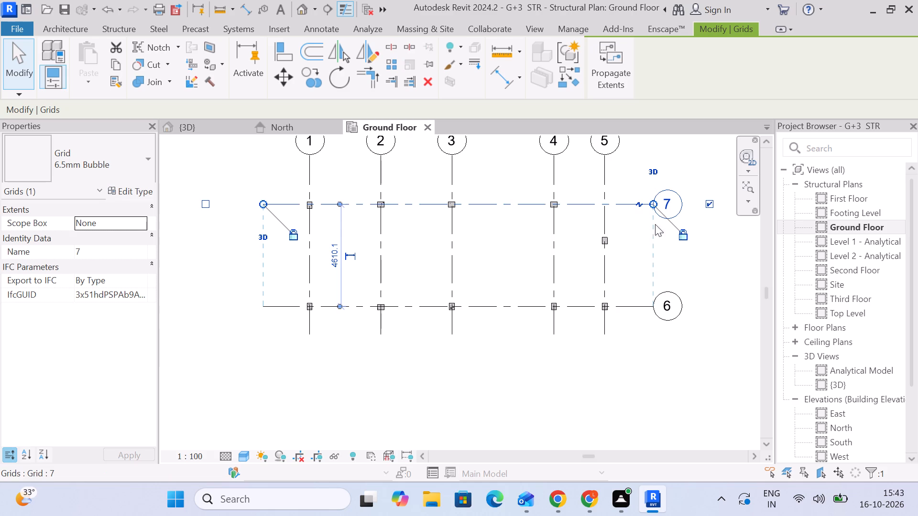
Rename the southern horizontal grid as A and the northern one as B.
click(665, 303)
click(667, 306)
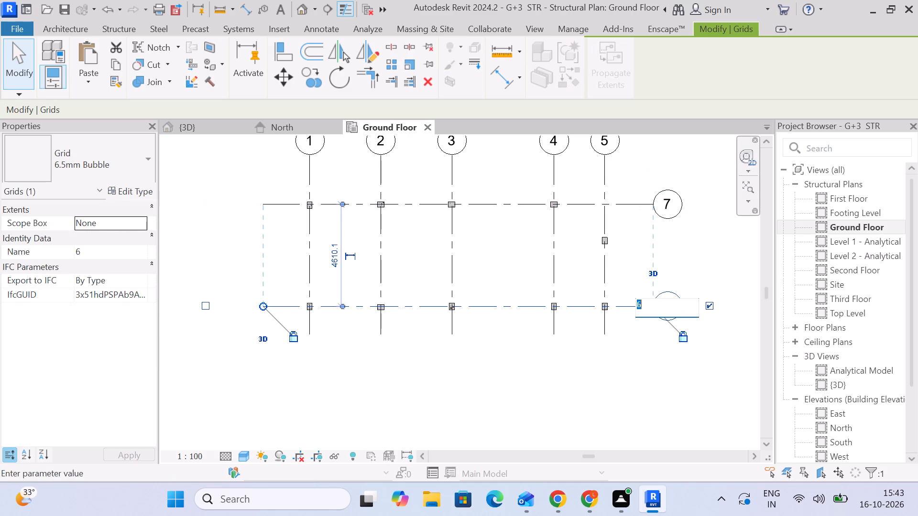
key(a)
click(709, 254)
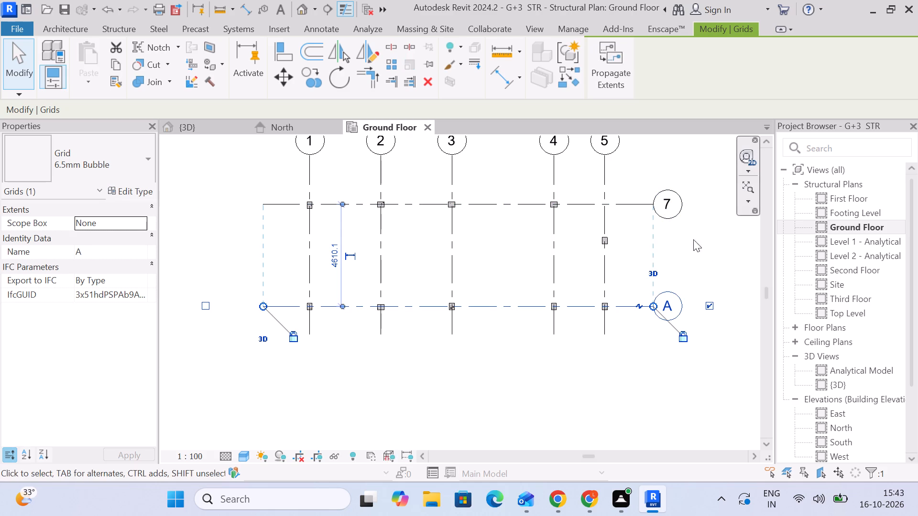
click(677, 211)
click(672, 207)
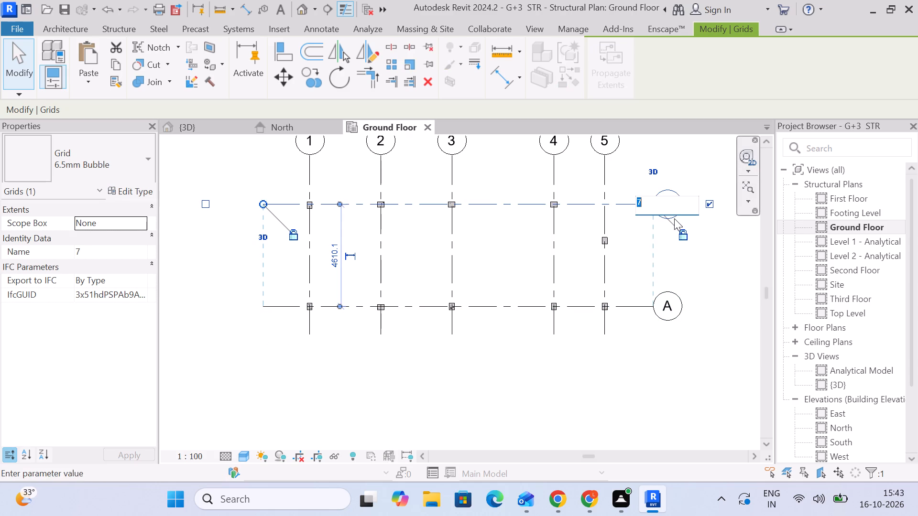
key(b)
click(721, 308)
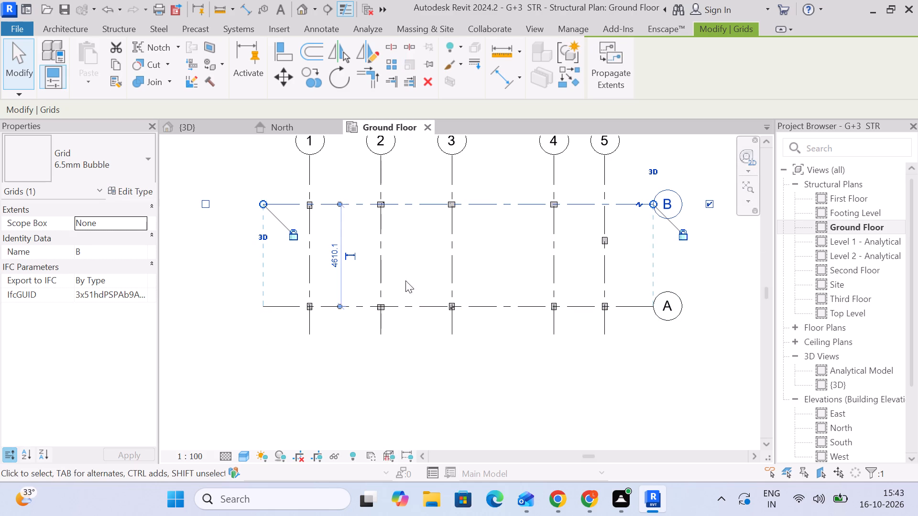
Show the grid bubbles at the west ends of grids B and A.
scroll(502, 264, down, 2)
scroll(389, 269, up, 1)
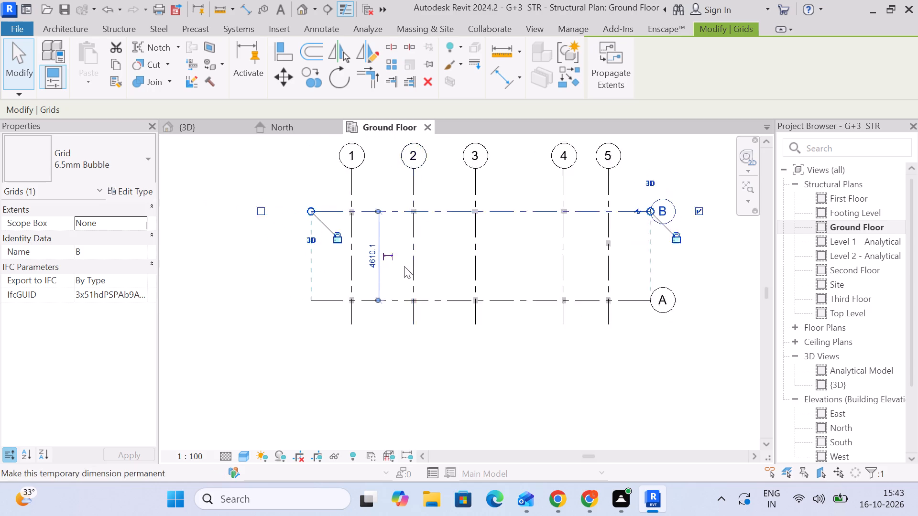
scroll(404, 266, up, 2)
click(530, 263)
click(308, 193)
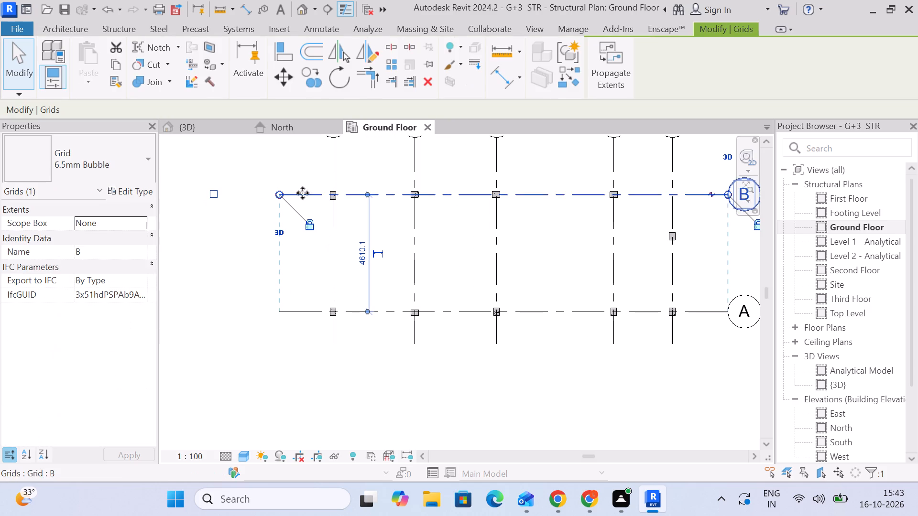
click(204, 189)
click(291, 198)
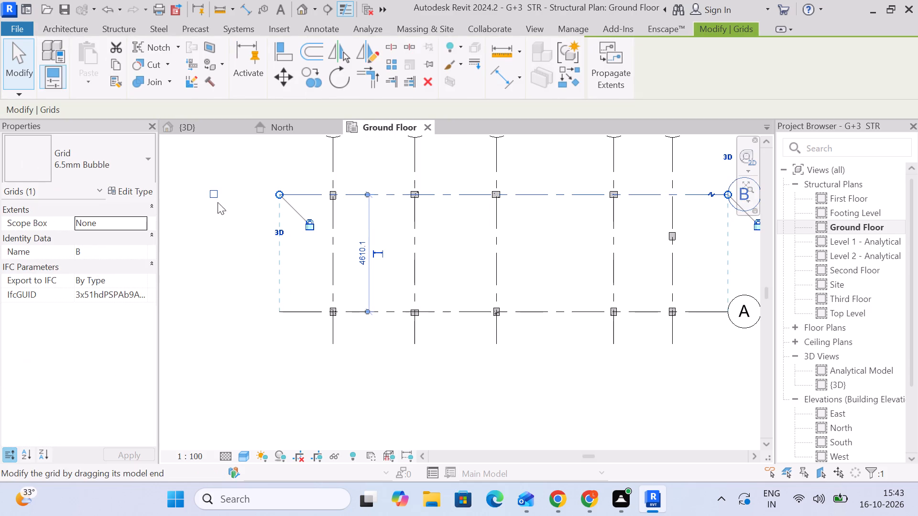
click(216, 193)
click(299, 314)
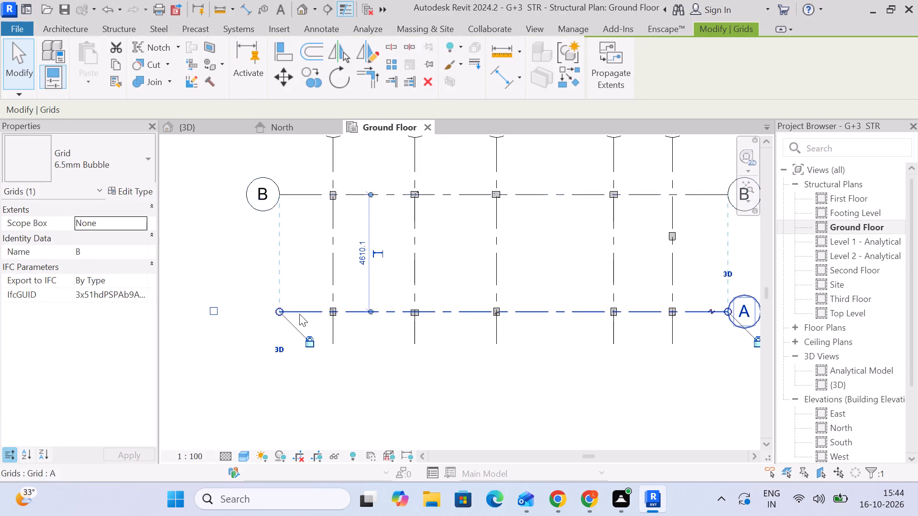
click(218, 313)
click(231, 362)
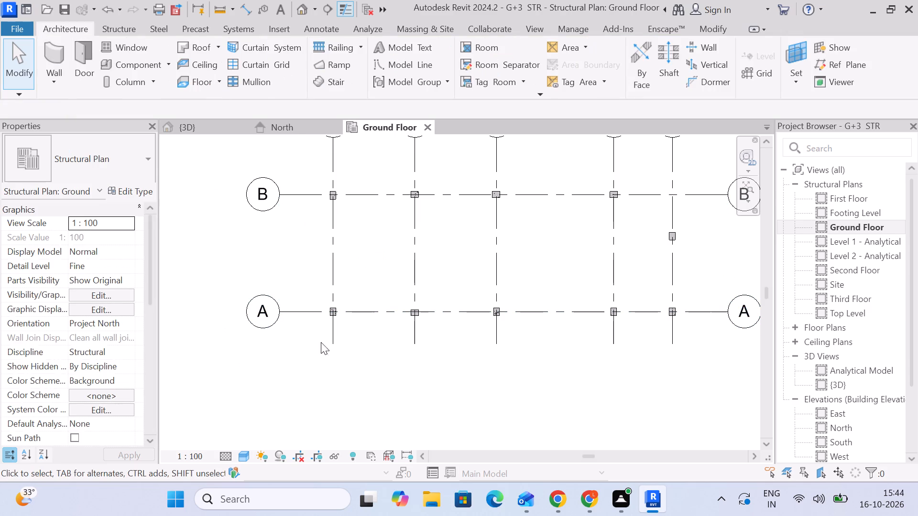
Show the grid bubbles at the south ends of grids 1, 2, 3, 4 and 5.
click(330, 337)
drag(332, 410, 336, 409)
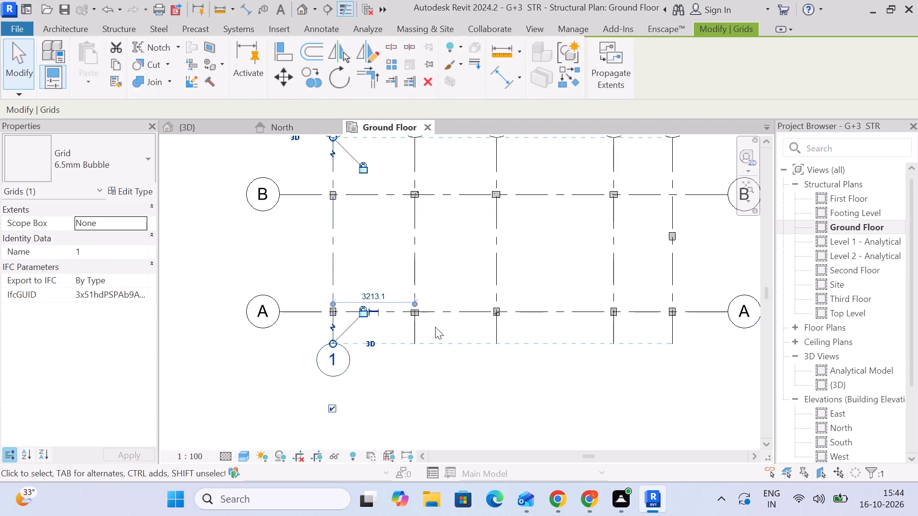
click(408, 332)
click(413, 332)
click(414, 406)
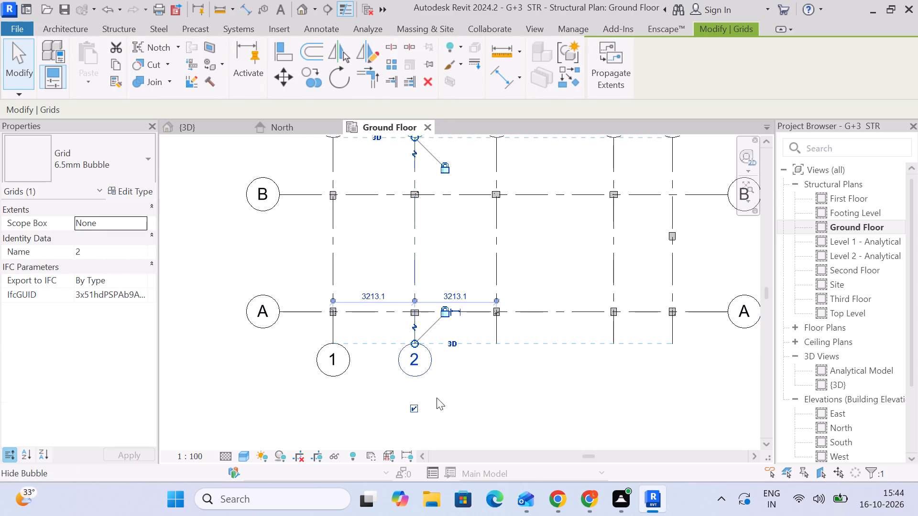
click(495, 341)
click(497, 413)
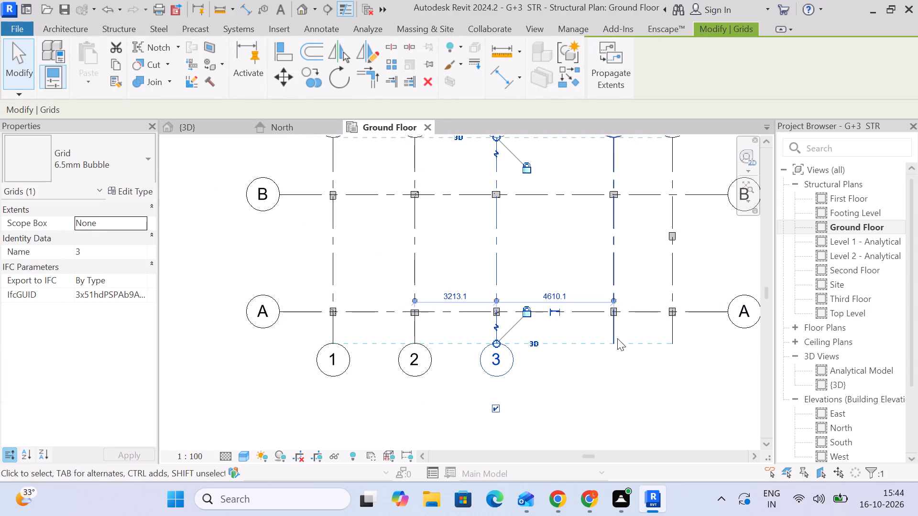
click(617, 338)
click(617, 410)
click(671, 332)
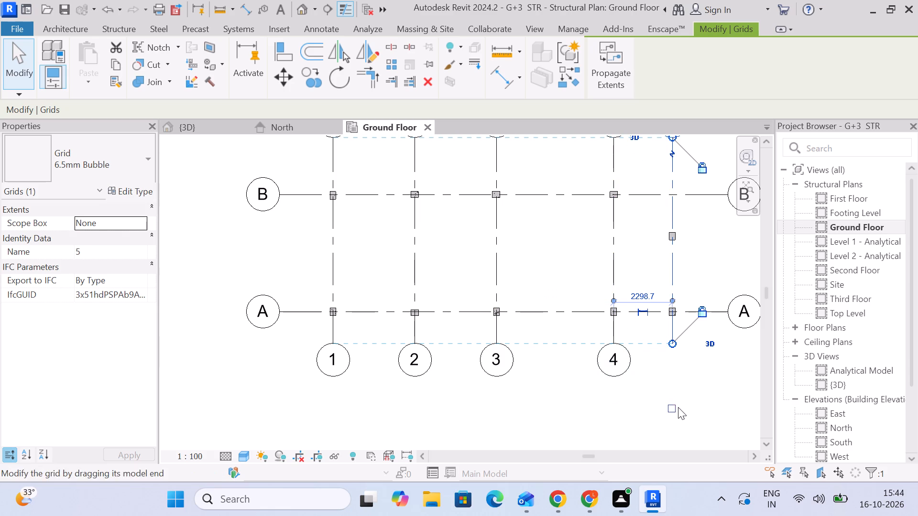
click(672, 408)
click(688, 399)
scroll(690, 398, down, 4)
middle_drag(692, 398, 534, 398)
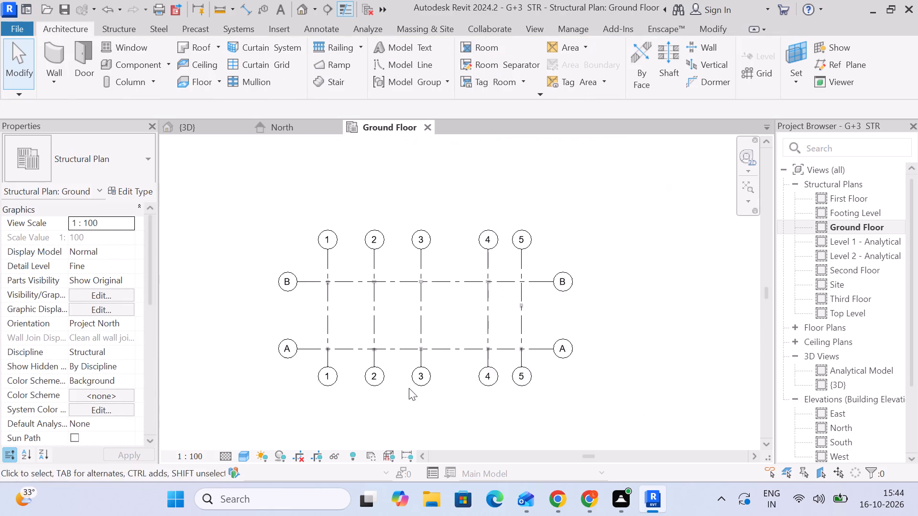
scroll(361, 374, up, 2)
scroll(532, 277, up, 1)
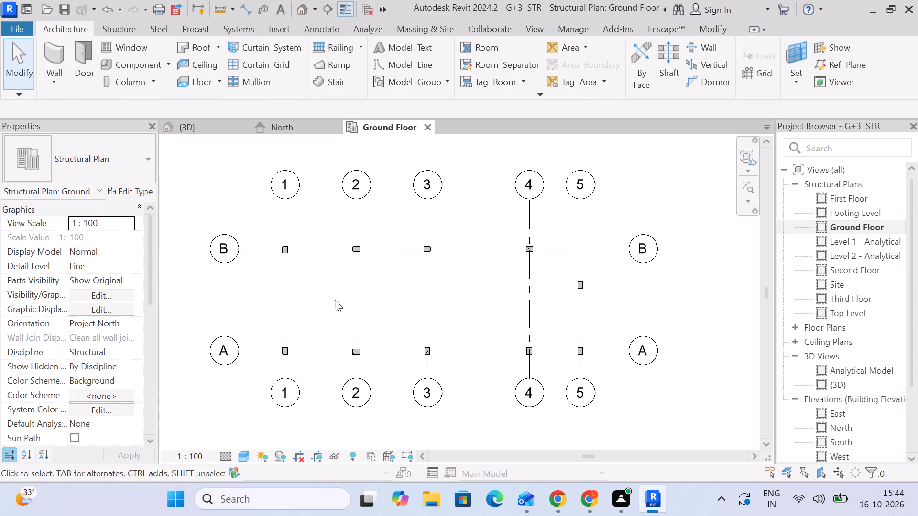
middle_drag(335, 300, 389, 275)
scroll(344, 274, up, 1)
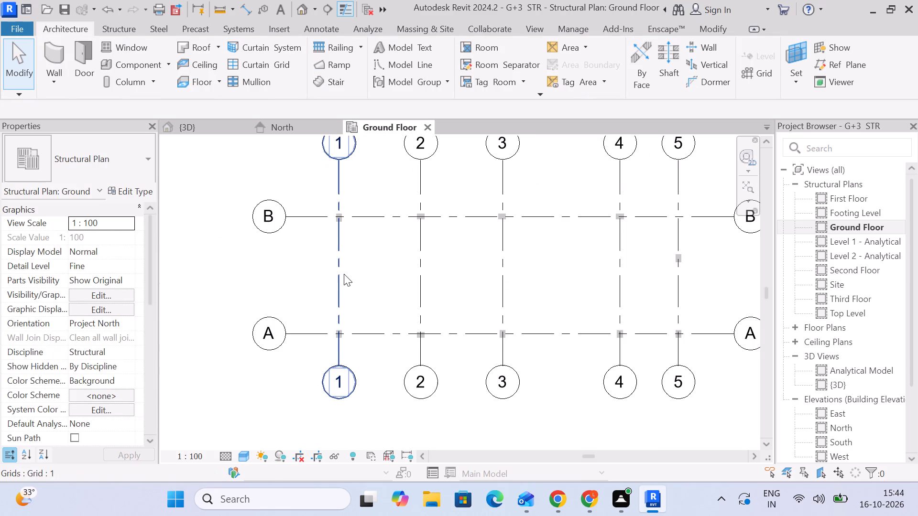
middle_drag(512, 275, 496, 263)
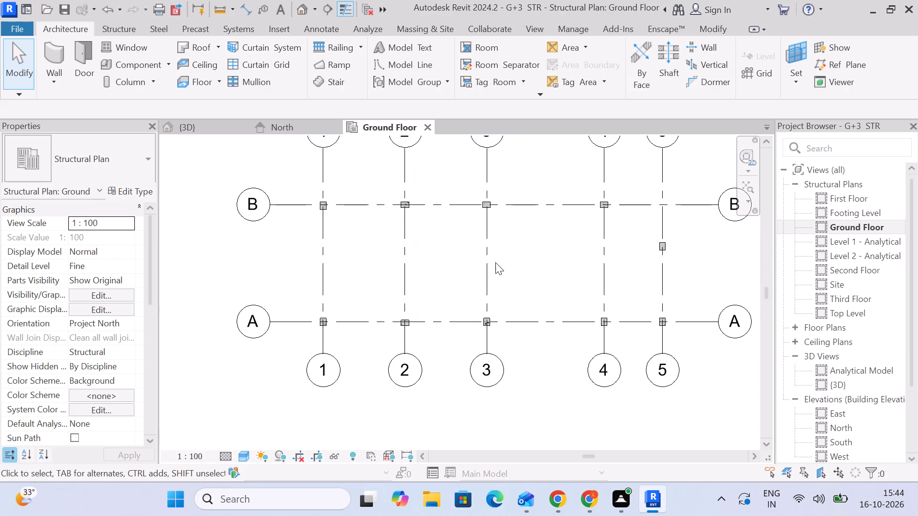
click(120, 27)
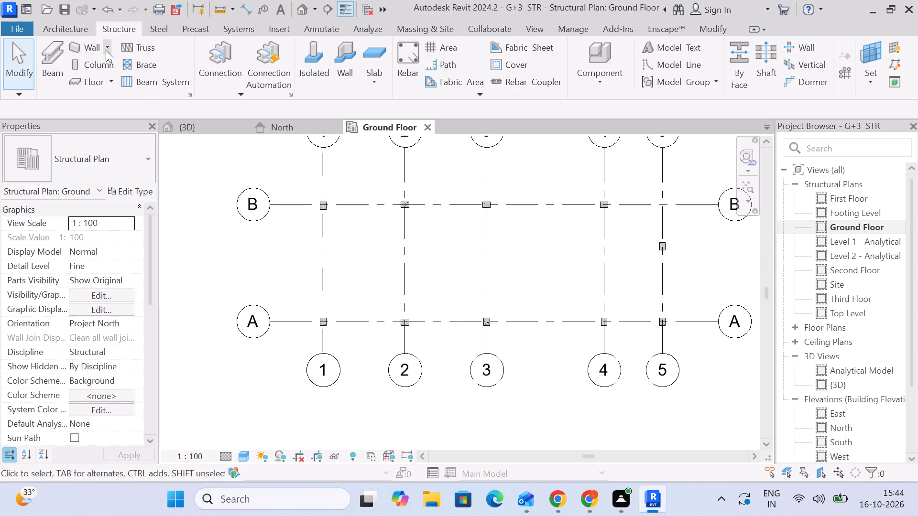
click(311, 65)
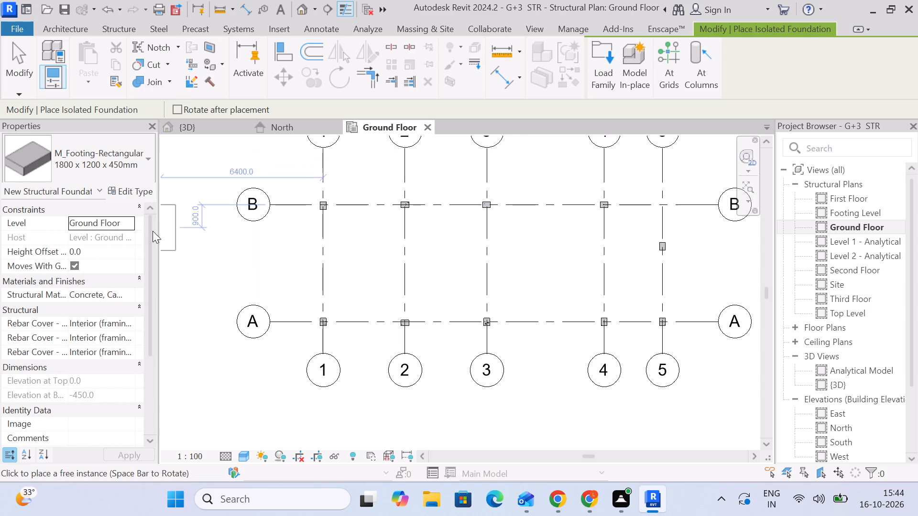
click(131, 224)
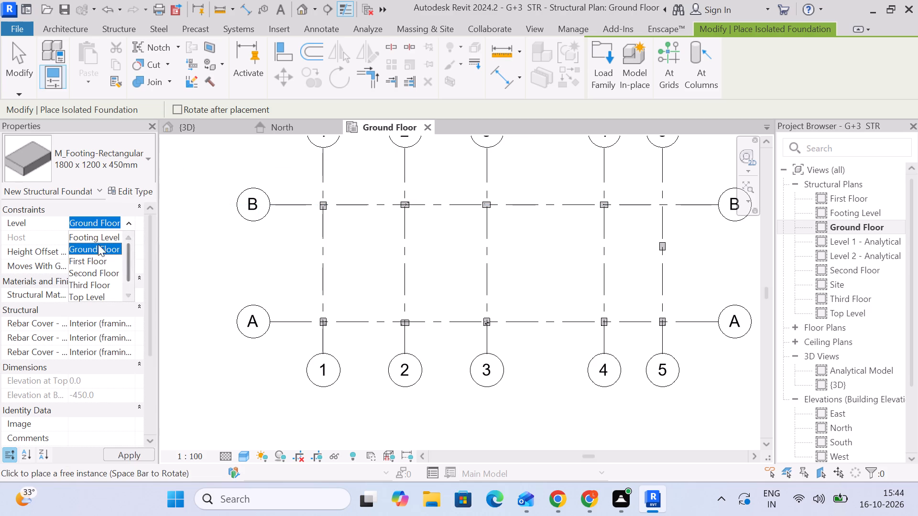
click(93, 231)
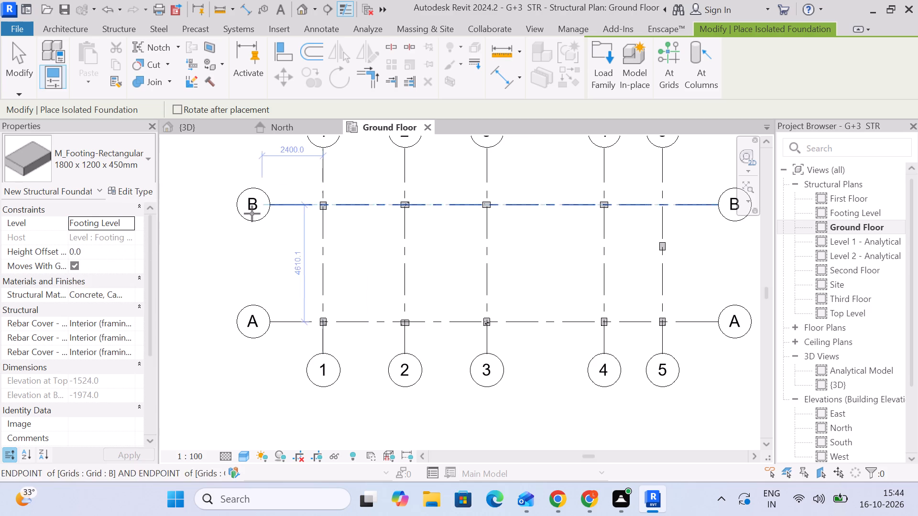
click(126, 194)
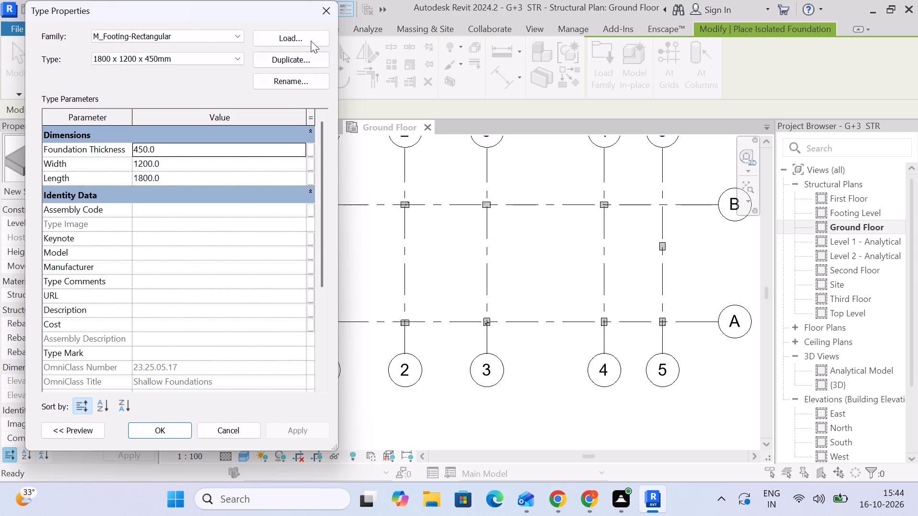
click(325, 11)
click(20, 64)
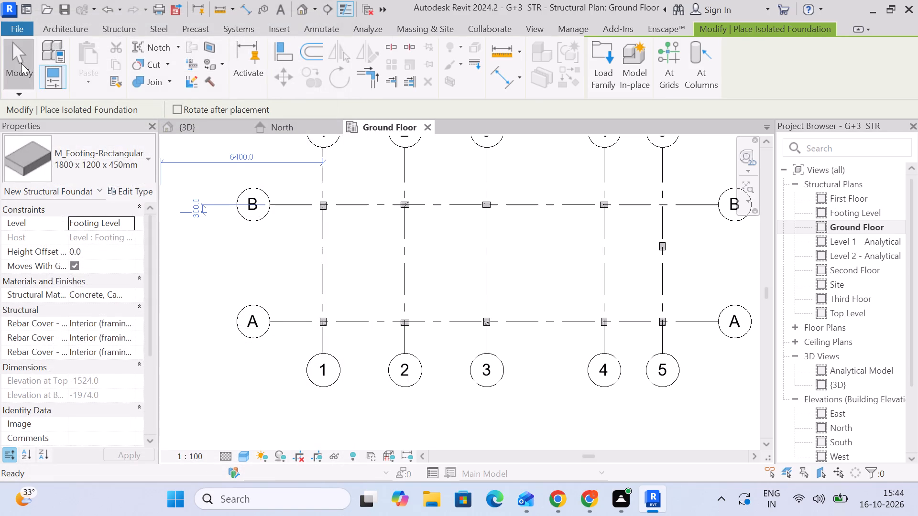
Copy all ten structural columns from the Ground Floor plan and paste them aligned to the Ground Floor level in the North elevation.
scroll(319, 259, down, 4)
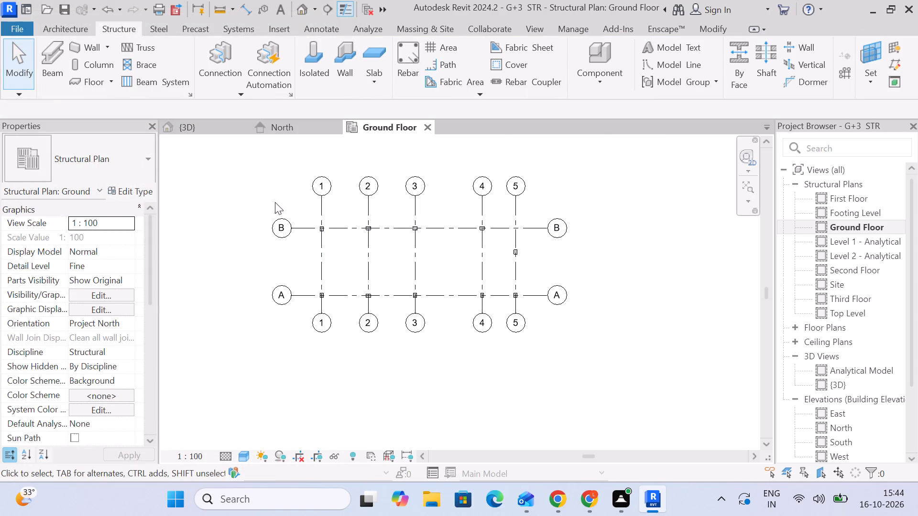
drag(307, 206, 528, 308)
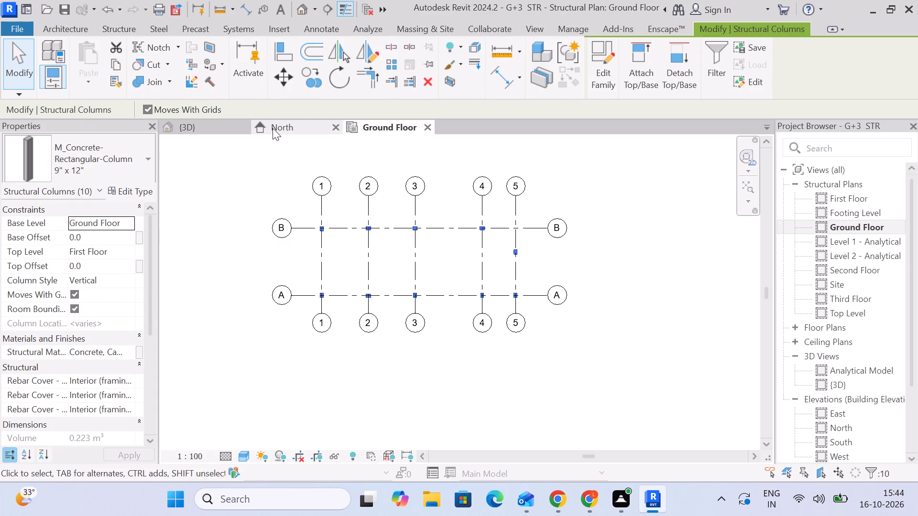
click(274, 129)
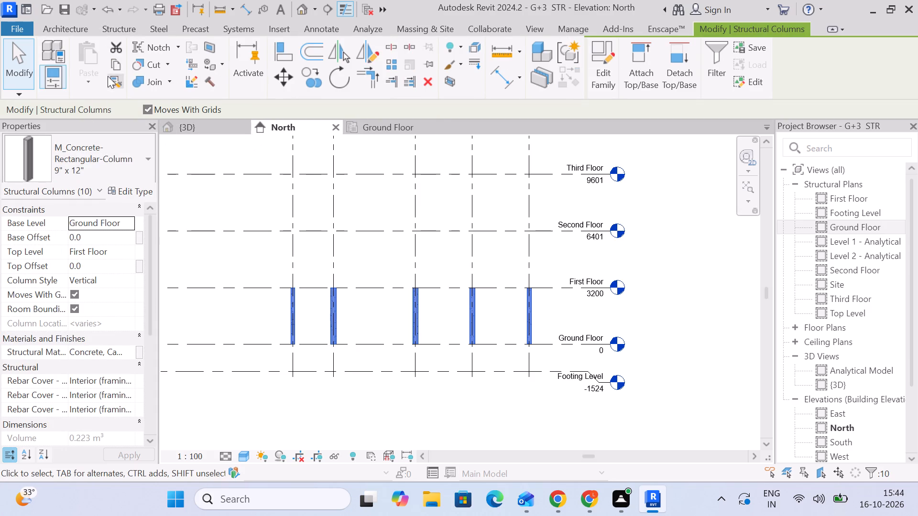
click(115, 69)
click(98, 88)
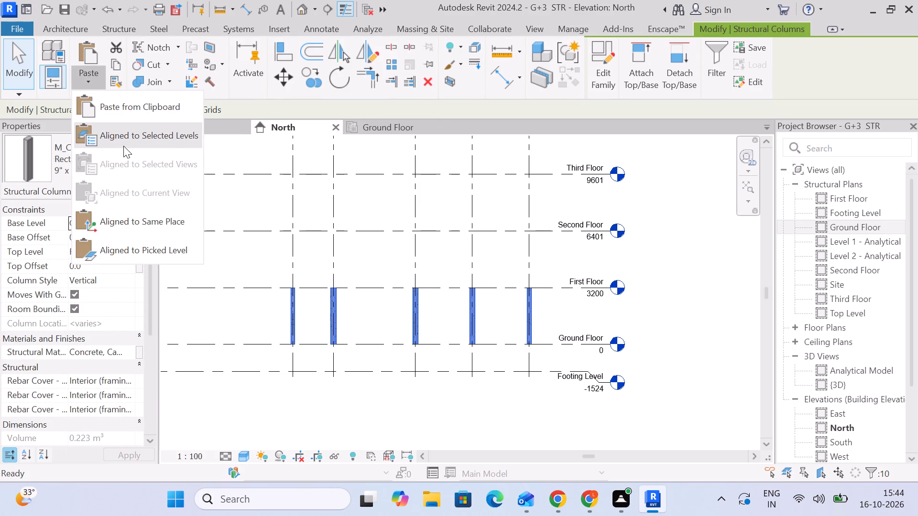
click(127, 143)
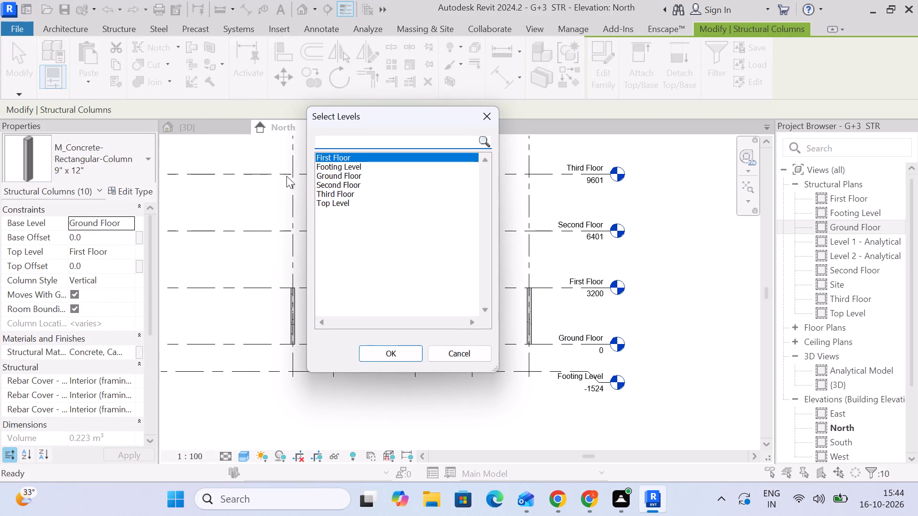
click(339, 176)
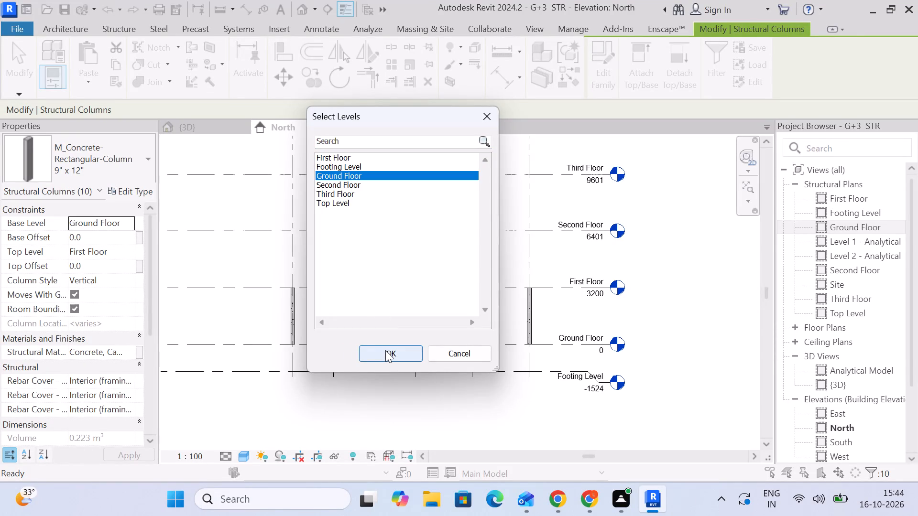
click(393, 353)
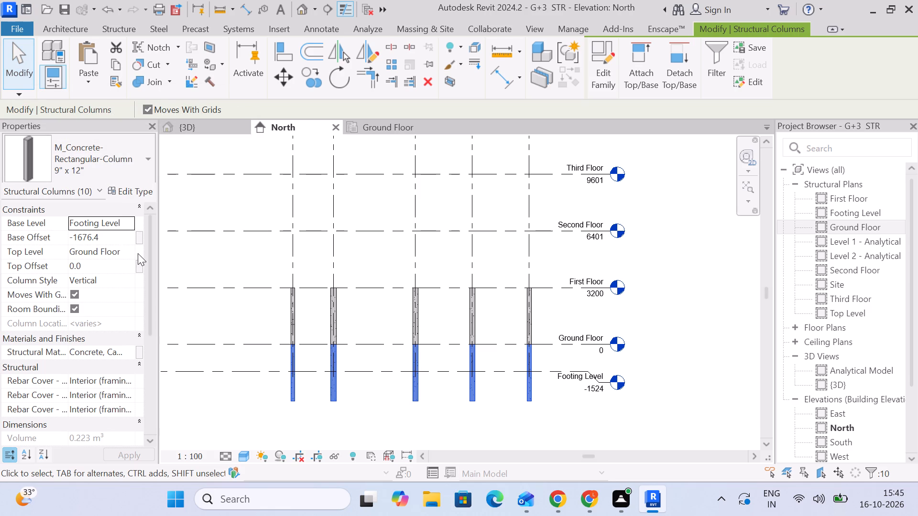
Set the base offset of the pasted columns to 0 so they start at Footing Level.
click(127, 224)
click(96, 236)
click(109, 239)
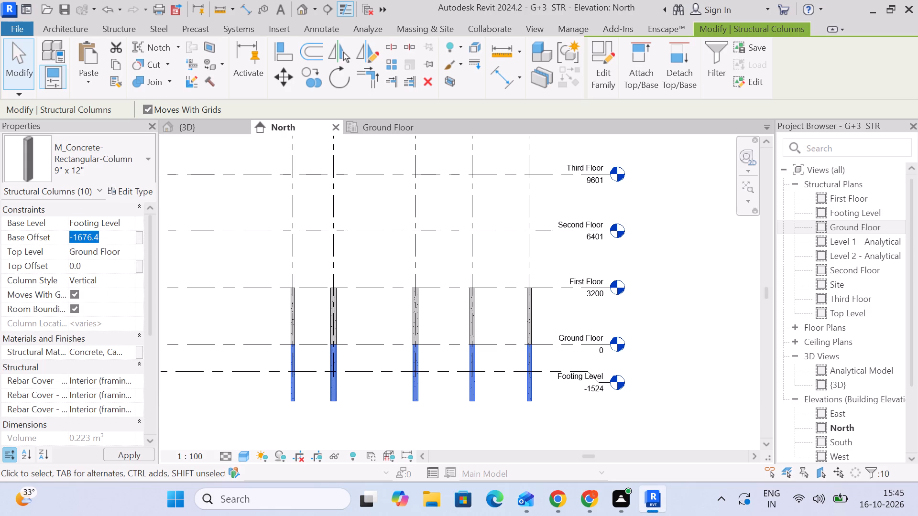
key(minus)
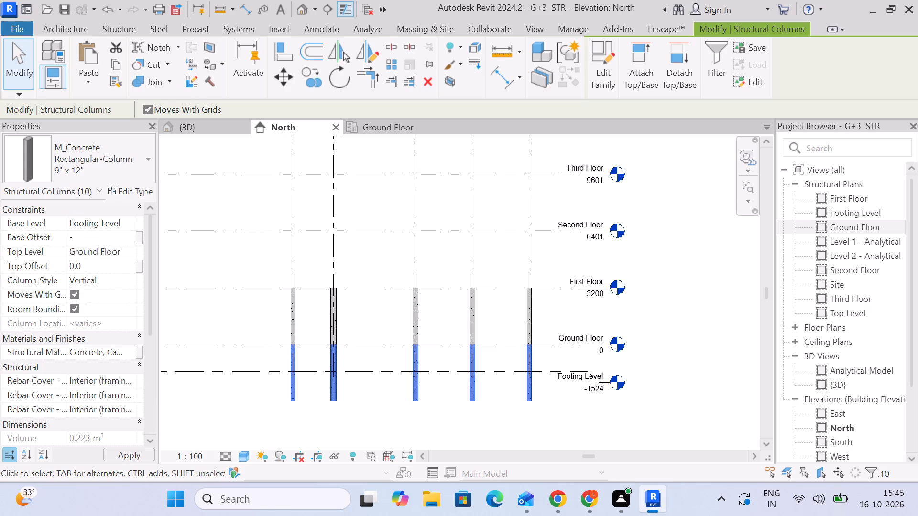
key(BackSpace)
key(0)
key(Return)
click(205, 255)
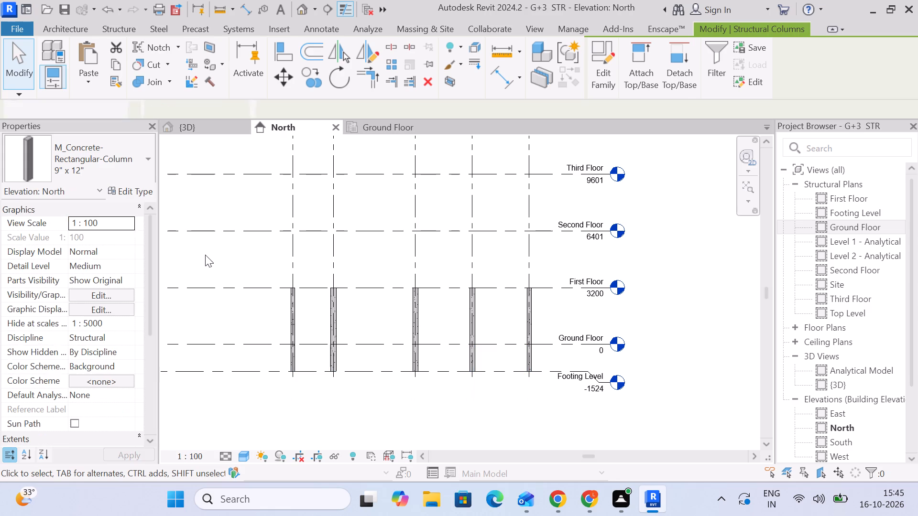
Extend the lower ends of the vertical grids further below Footing Level in the North elevation.
scroll(265, 274, down, 2)
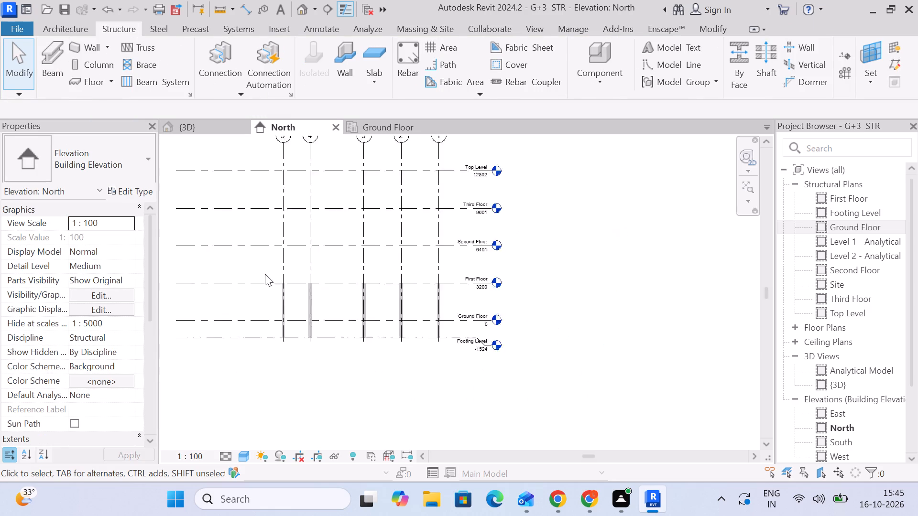
scroll(265, 274, down, 2)
scroll(265, 274, up, 1)
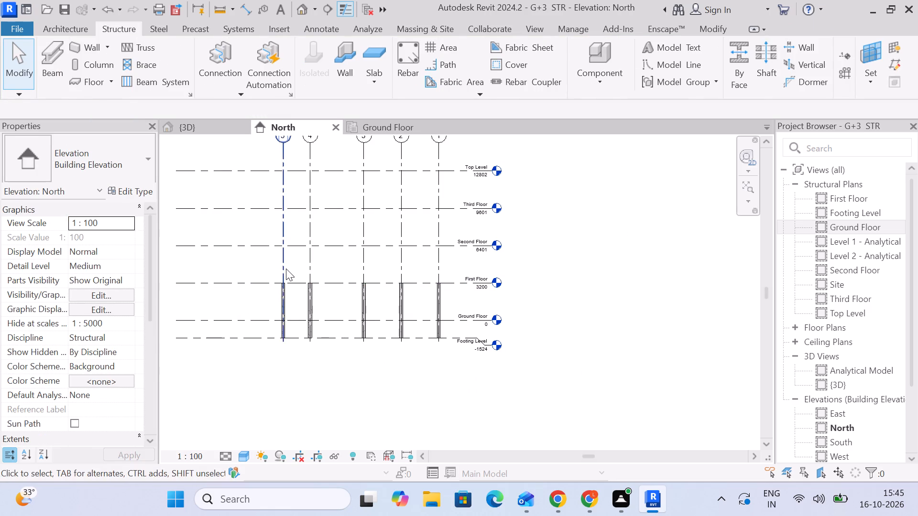
click(286, 268)
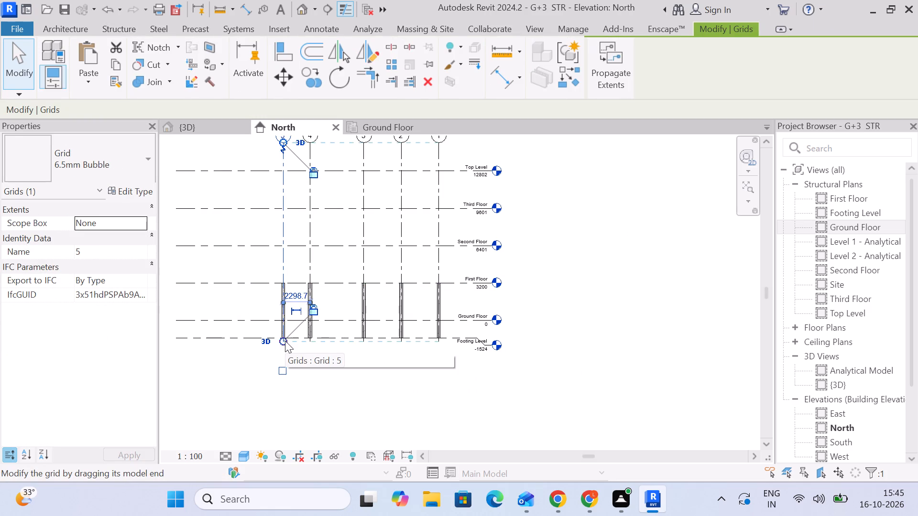
drag(284, 342, 284, 354)
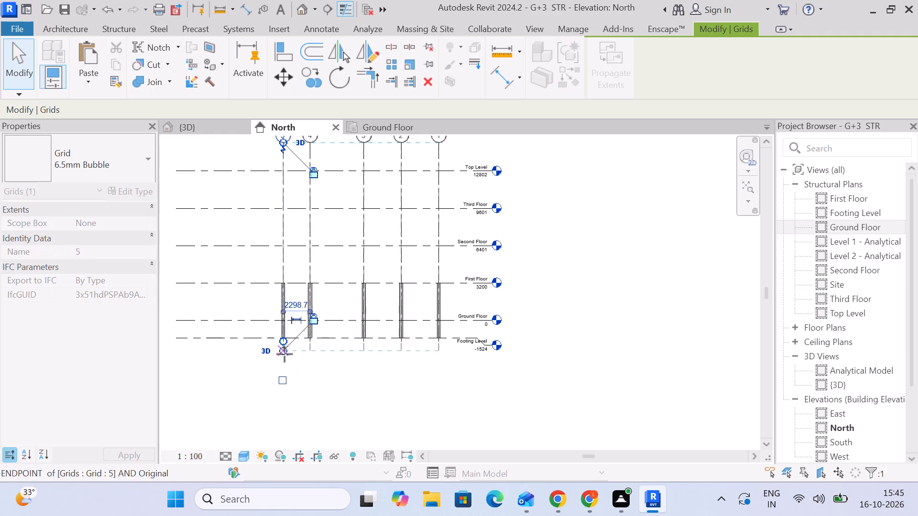
drag(284, 354, 284, 373)
Show the grid bubbles at the lower ends of grids 5, 4, 3, 2 and 1 in the North elevation.
click(279, 406)
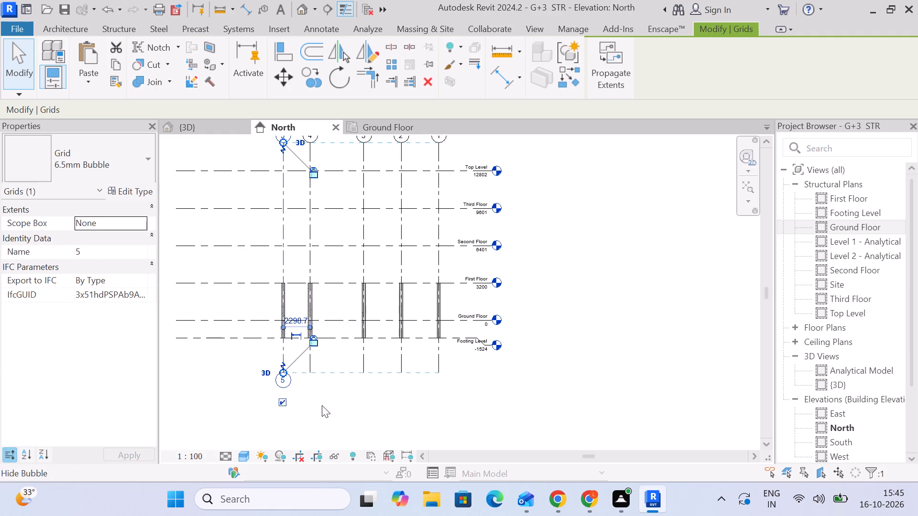
click(393, 405)
drag(304, 361, 306, 370)
click(305, 402)
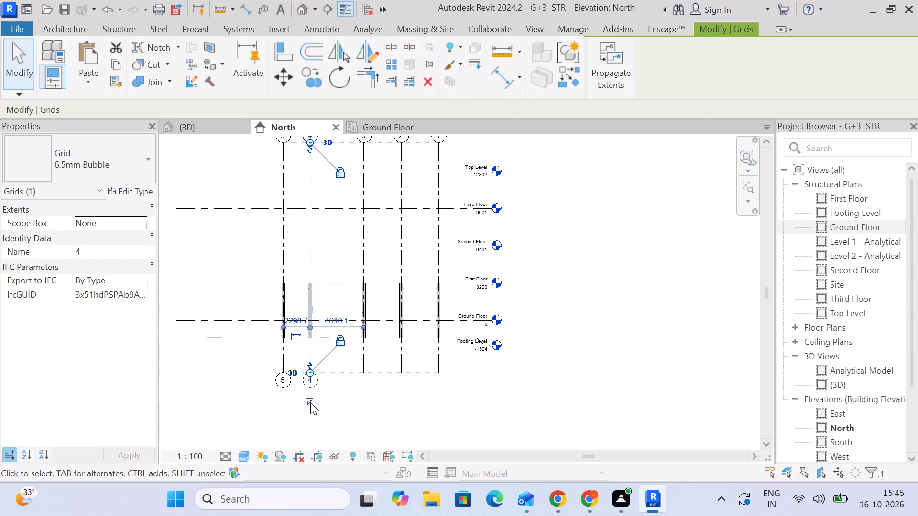
click(369, 361)
click(361, 406)
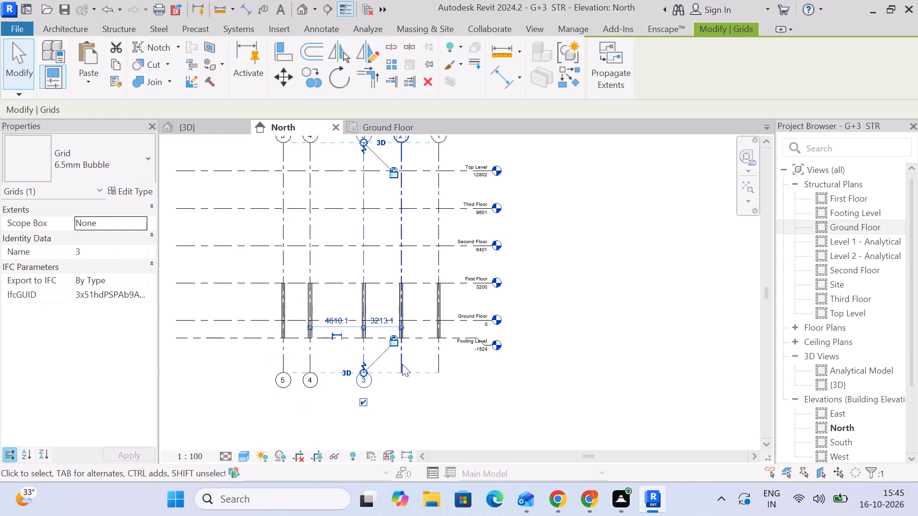
click(401, 362)
click(397, 402)
click(436, 366)
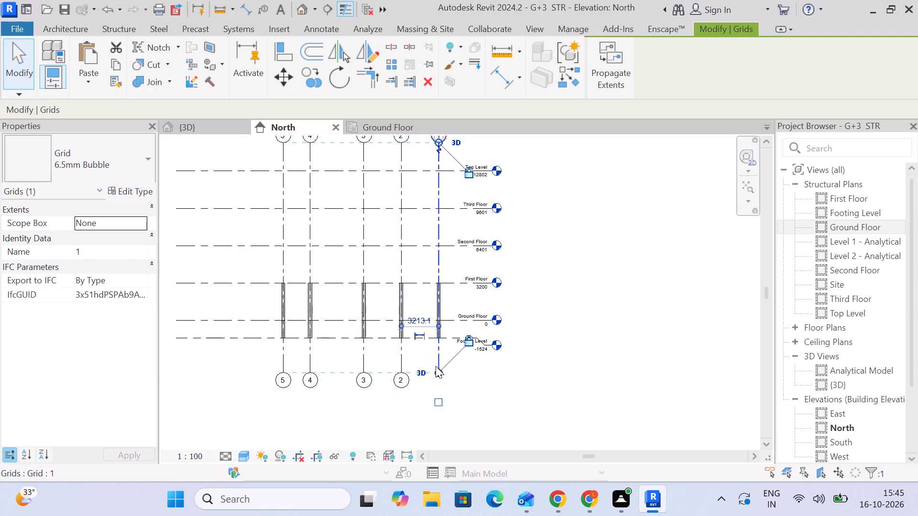
click(436, 404)
click(523, 400)
scroll(529, 366, down, 3)
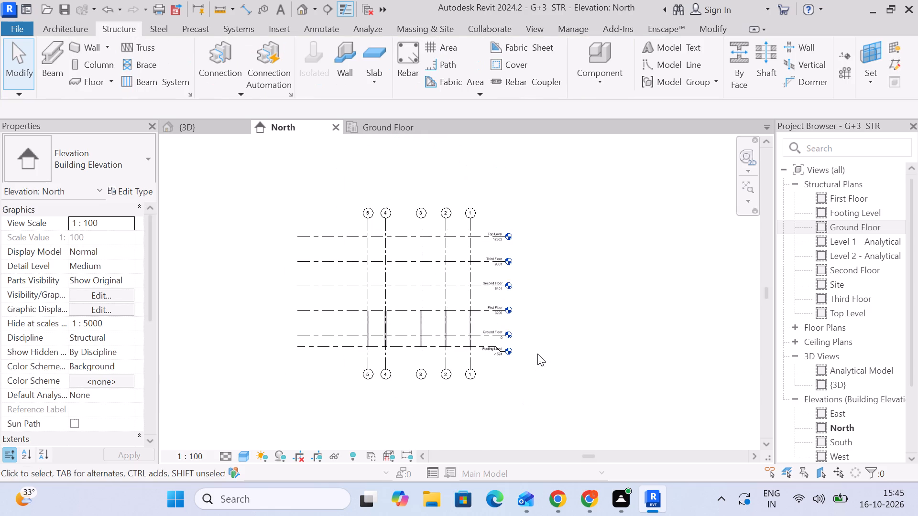
middle_drag(544, 346, 529, 359)
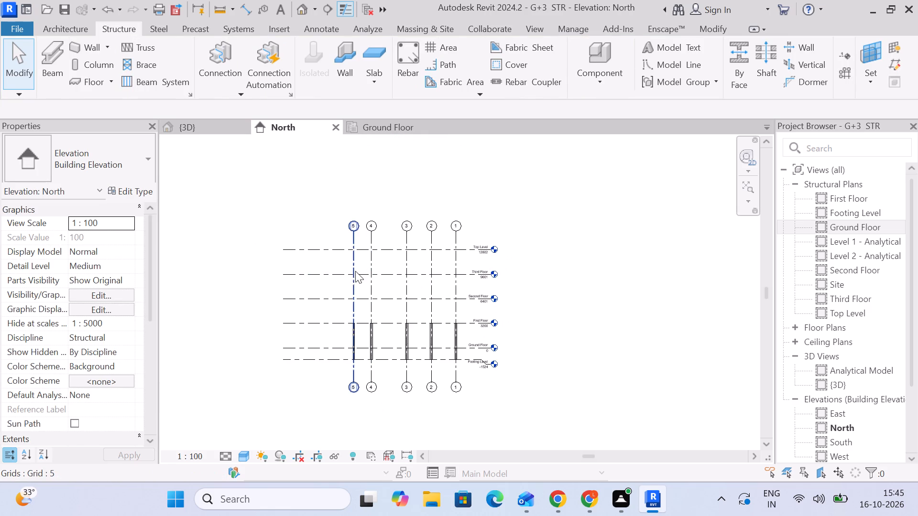
Open the Footing Level structural plan in place of Ground Floor and show the west-end bubbles of grids B and A.
click(375, 129)
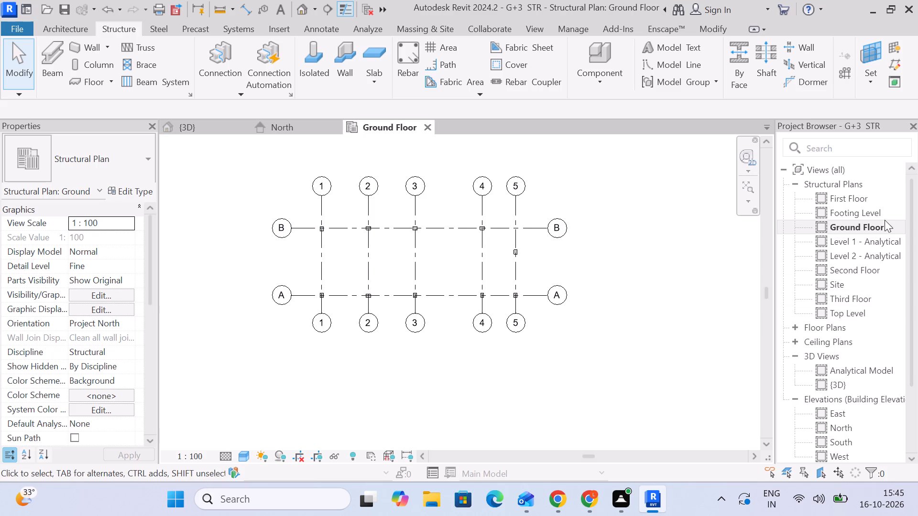
double_click(866, 208)
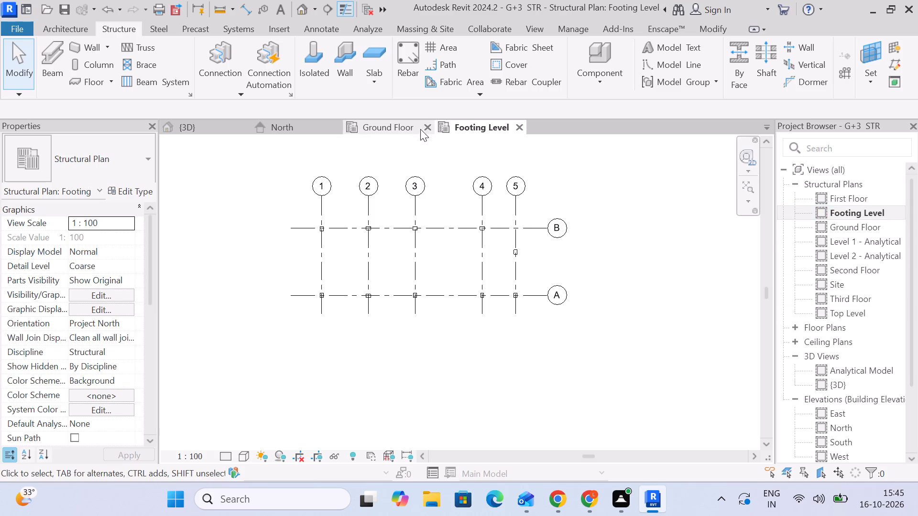
click(427, 128)
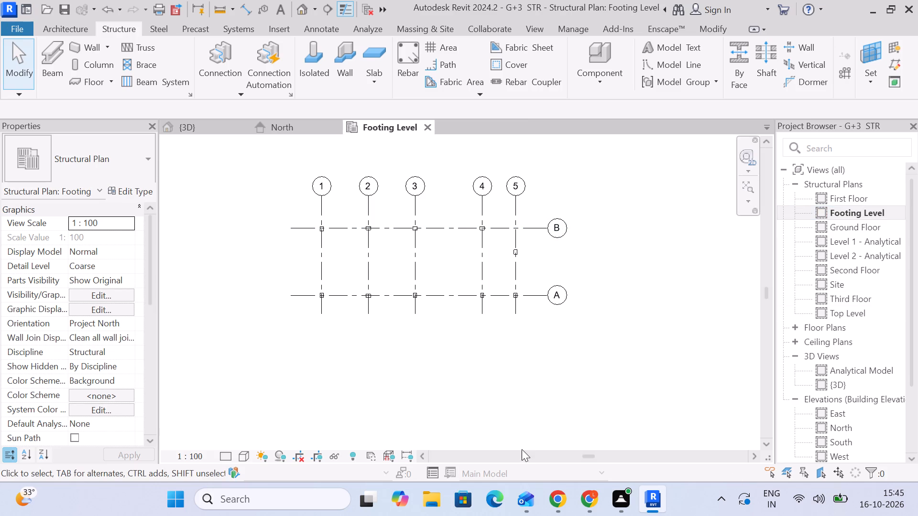
click(294, 226)
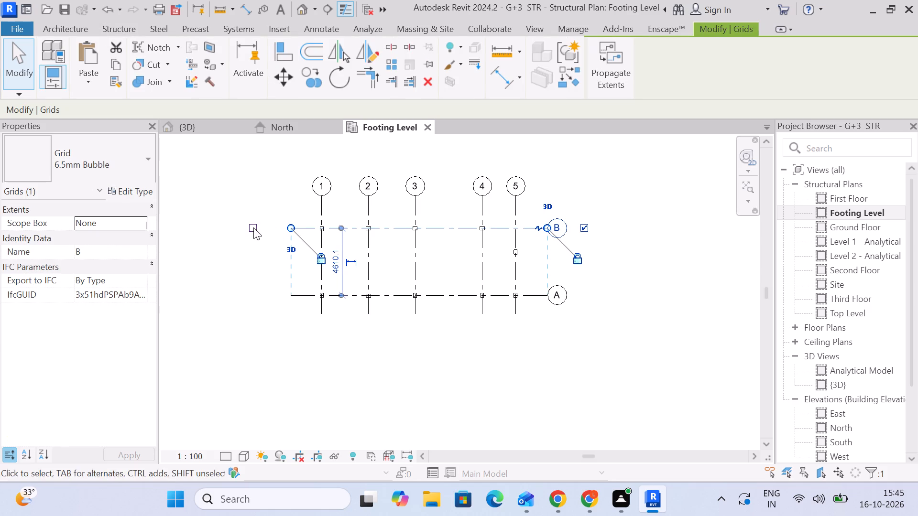
click(253, 227)
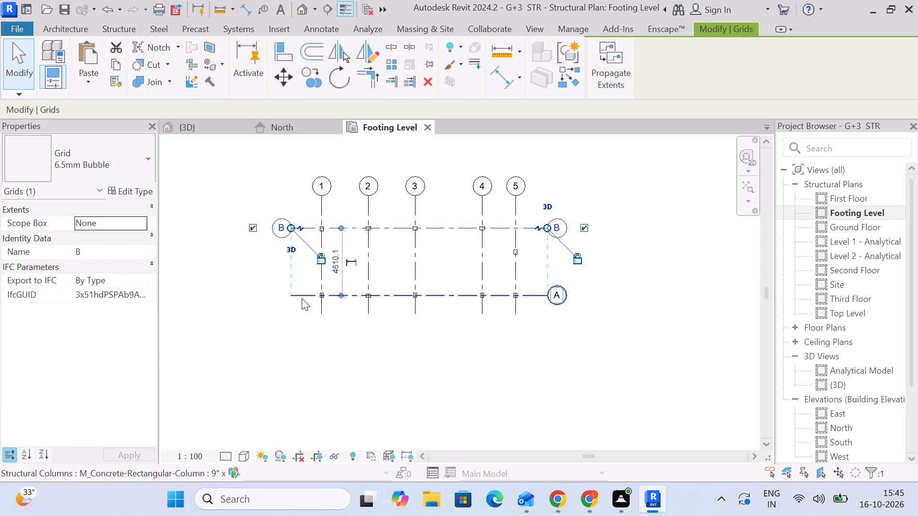
drag(301, 298, 294, 300)
click(242, 293)
click(303, 296)
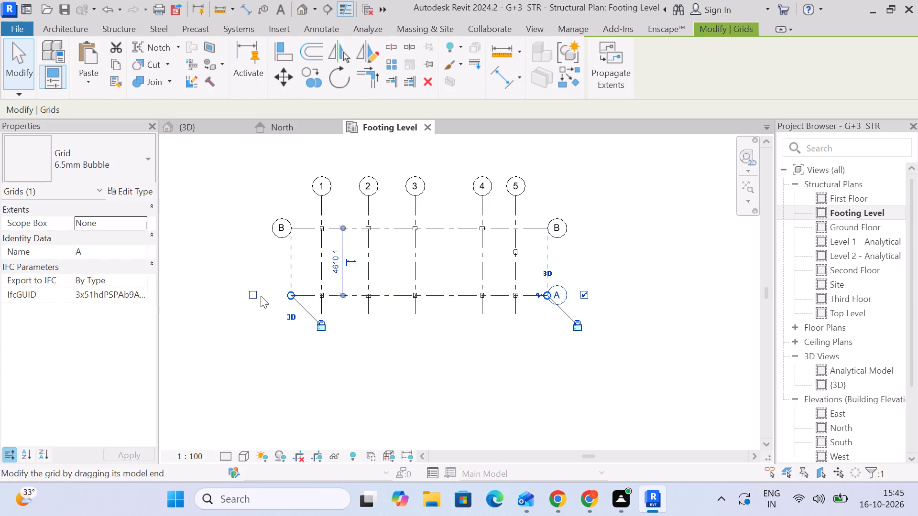
drag(257, 296, 269, 296)
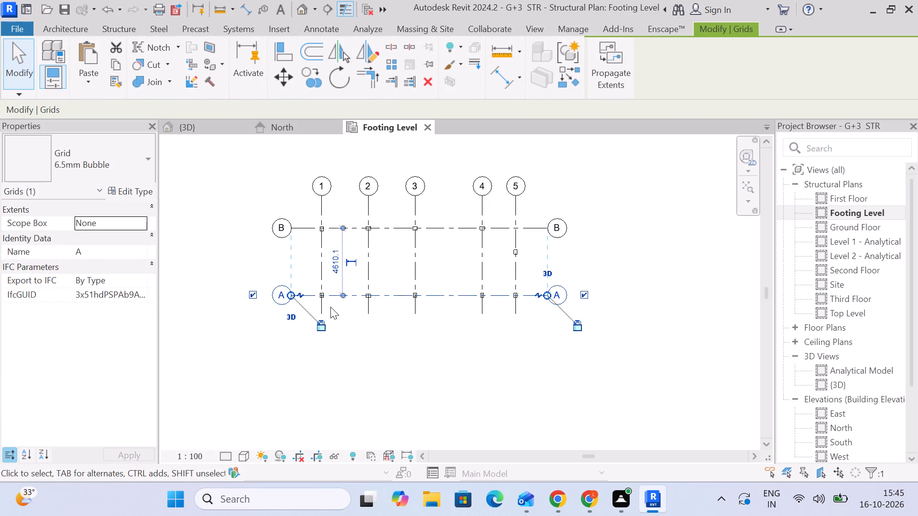
Show the grid bubbles at the south ends of grids 1, 2 and 3 in the Footing Level plan.
click(330, 307)
click(320, 307)
click(324, 353)
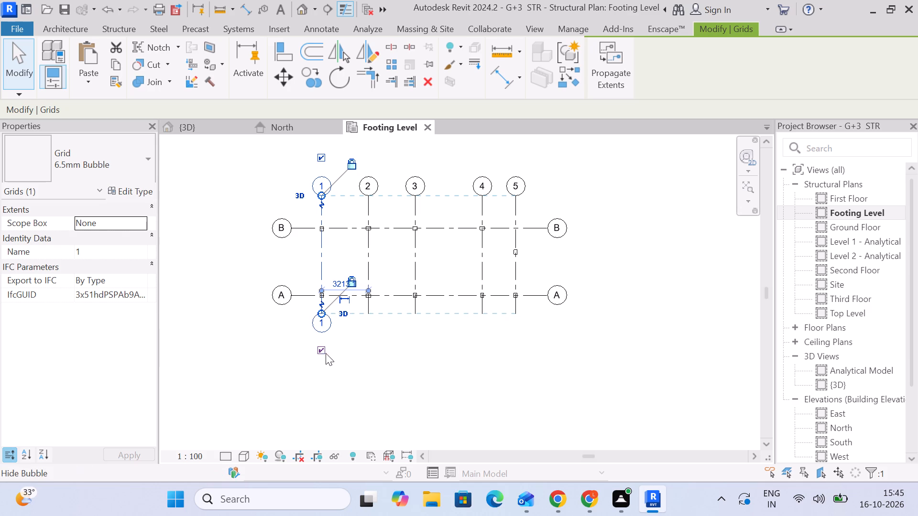
click(368, 352)
click(368, 312)
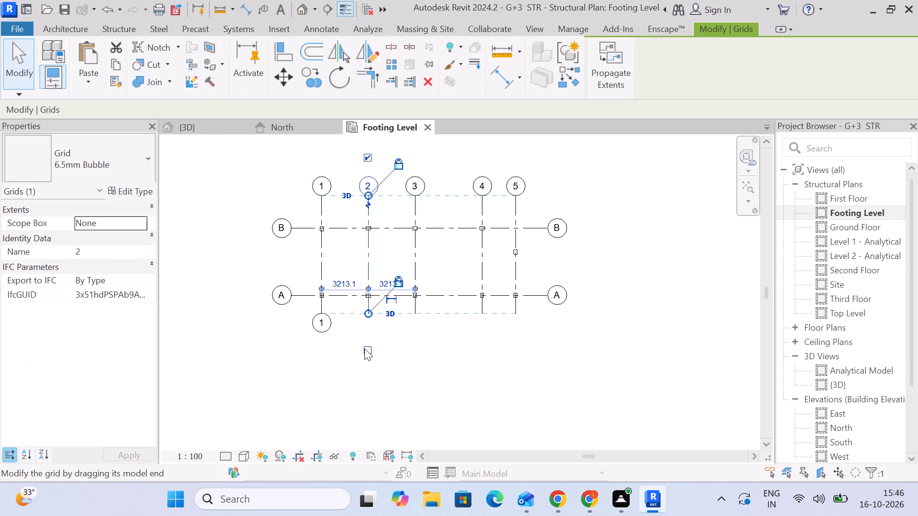
click(366, 354)
click(422, 354)
click(418, 312)
click(414, 347)
click(463, 354)
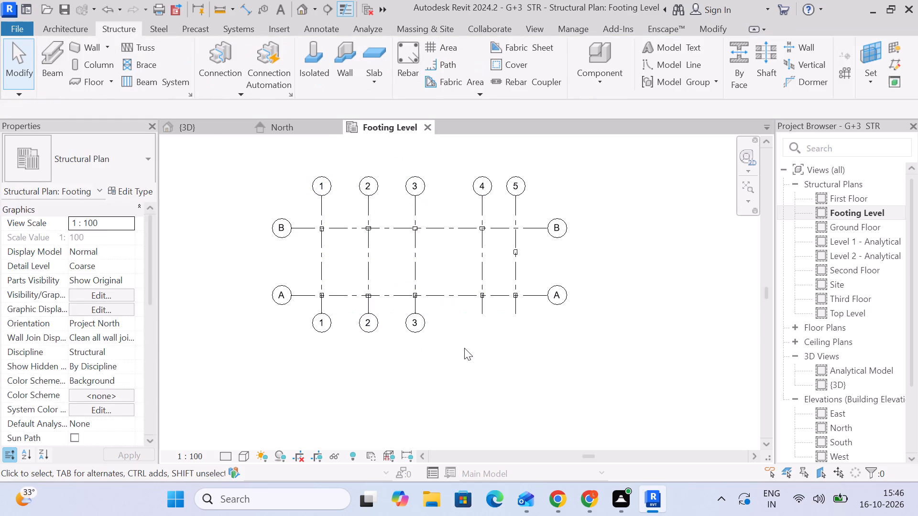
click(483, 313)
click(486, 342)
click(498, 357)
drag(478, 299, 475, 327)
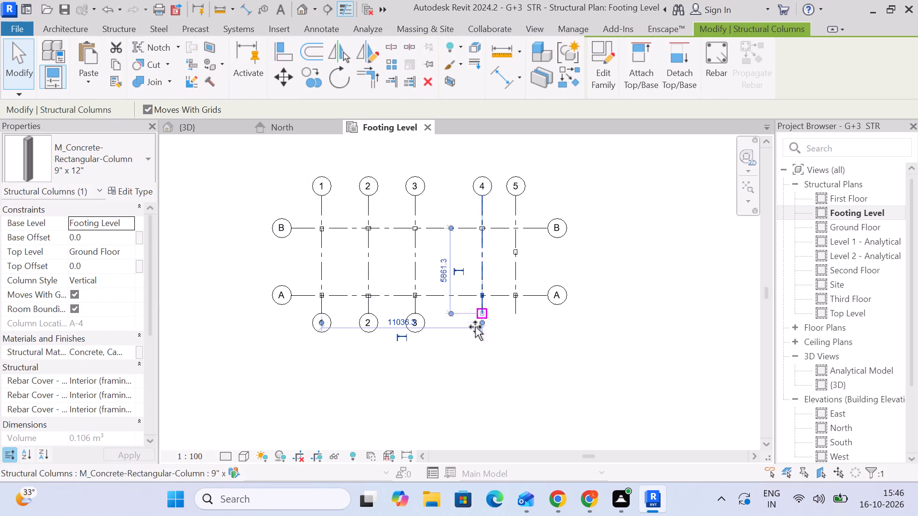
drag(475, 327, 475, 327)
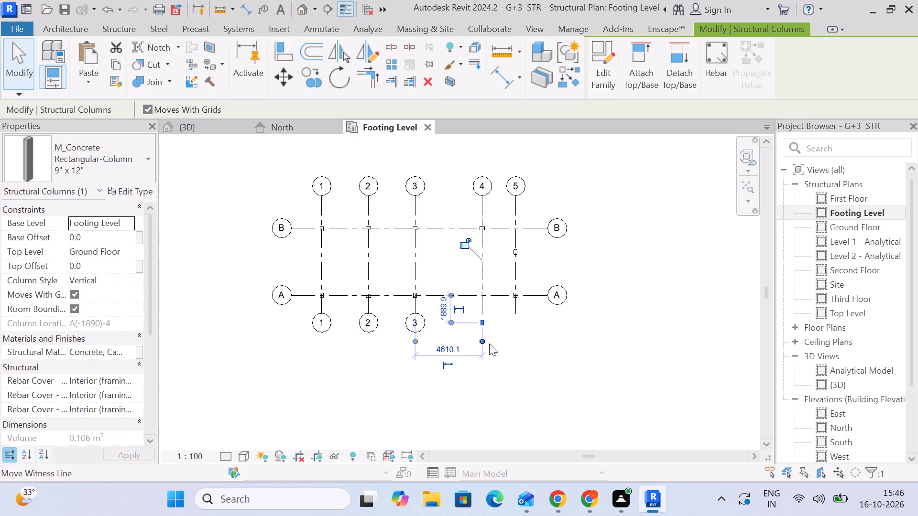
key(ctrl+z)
Show the grid bubbles at the south ends of grids 4 and 5 in the Footing Level plan.
click(479, 304)
click(480, 350)
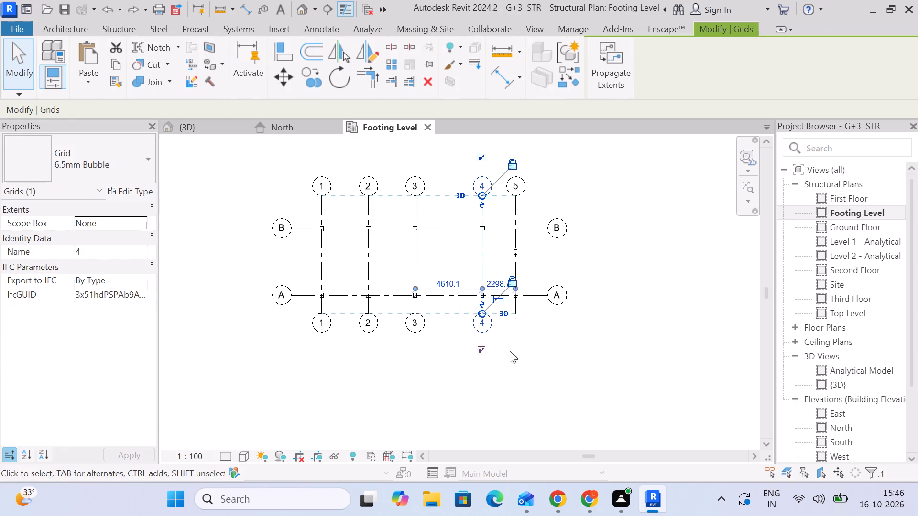
click(542, 349)
click(523, 308)
click(520, 308)
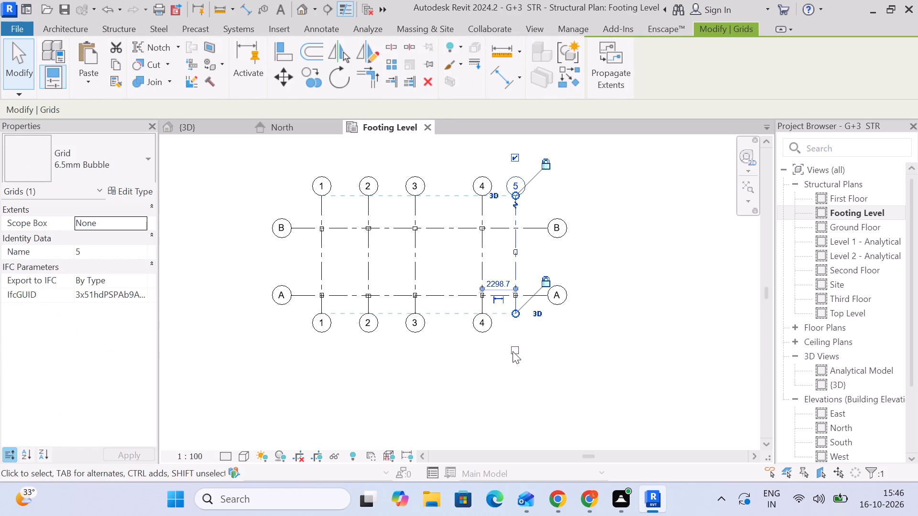
click(515, 350)
click(578, 350)
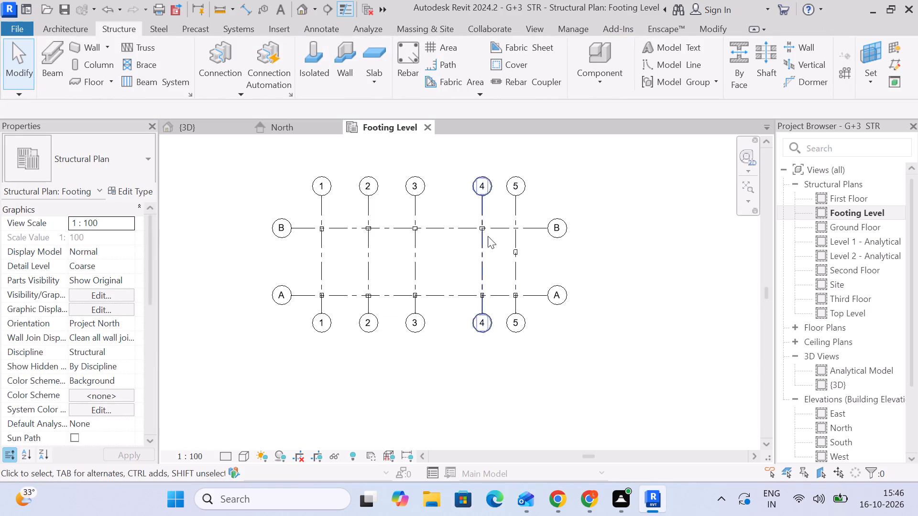
Examine how the columns along grid A sit on their grid intersections in the Footing Level plan.
scroll(511, 252, up, 4)
middle_drag(455, 290, 528, 266)
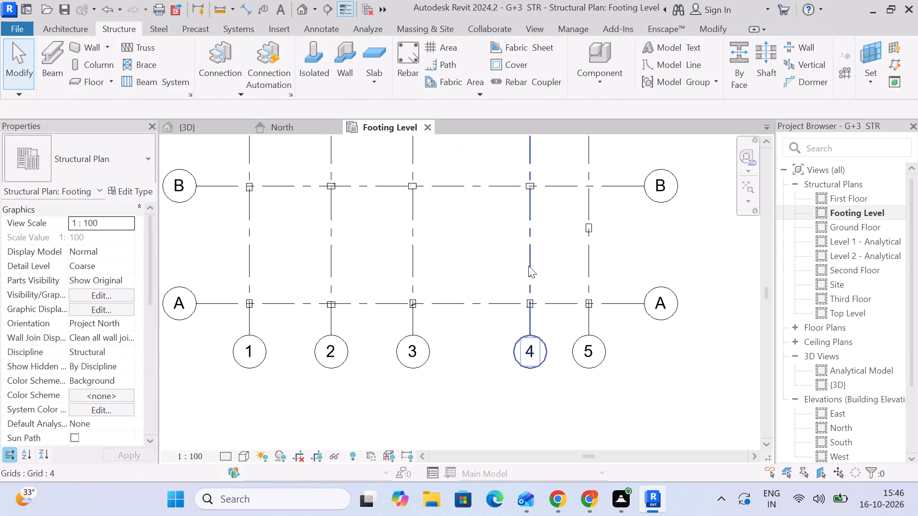
scroll(356, 312, up, 4)
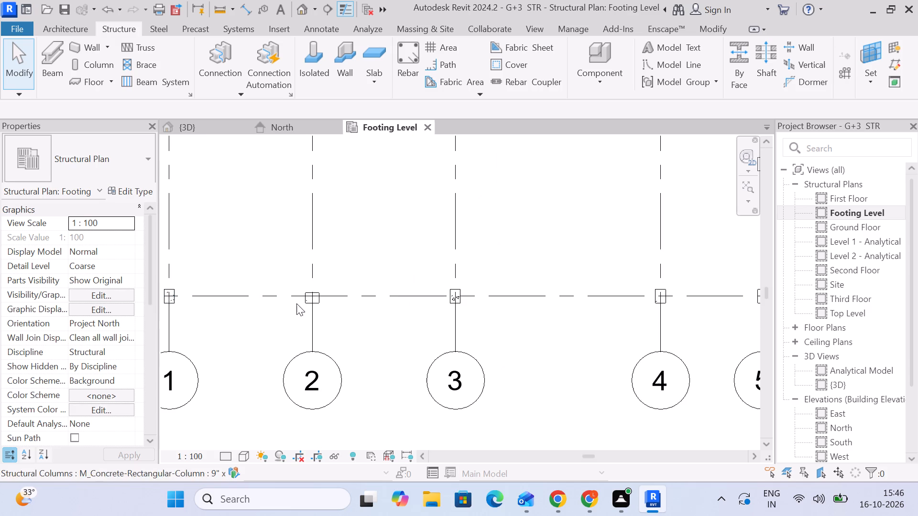
scroll(296, 303, up, 4)
scroll(326, 304, down, 3)
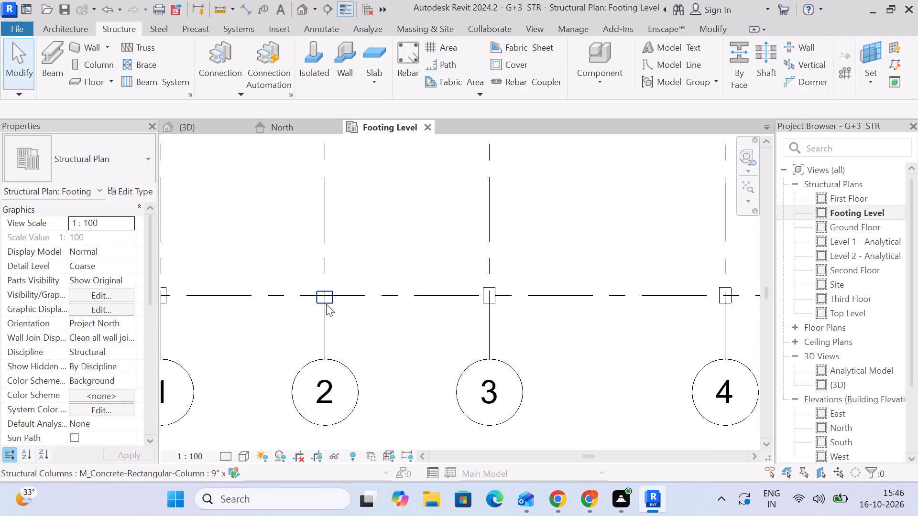
middle_drag(329, 306, 471, 286)
scroll(309, 270, up, 4)
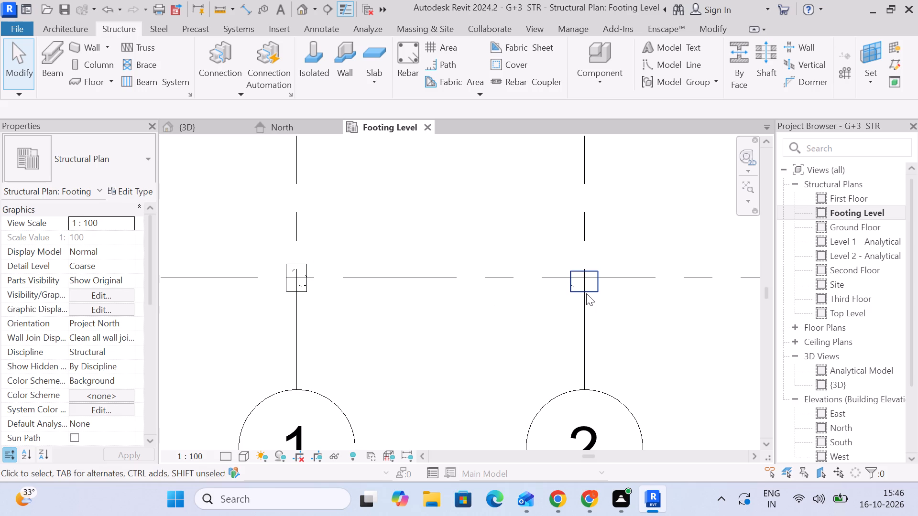
scroll(581, 278, up, 1)
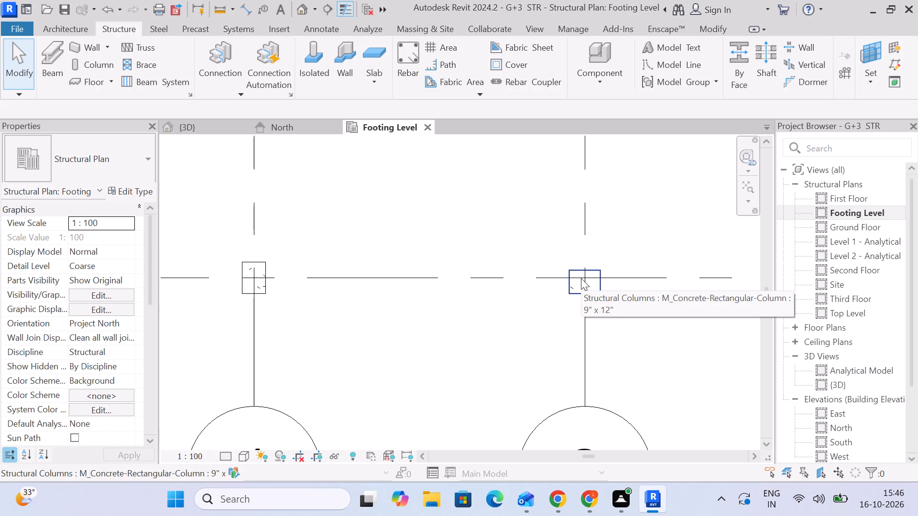
scroll(581, 278, down, 4)
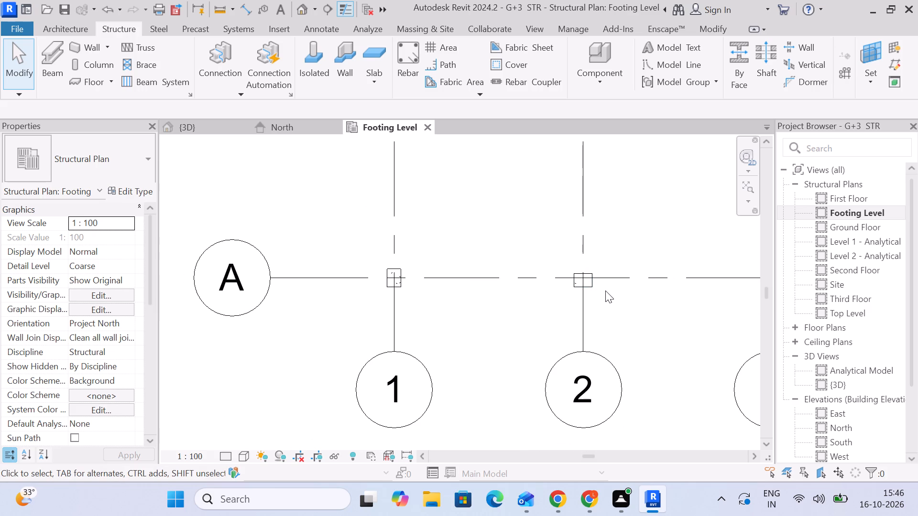
middle_drag(605, 290, 437, 312)
middle_drag(546, 314, 382, 294)
middle_drag(601, 300, 400, 283)
middle_drag(573, 286, 389, 261)
scroll(358, 304, down, 4)
scroll(391, 239, up, 1)
Examine how the columns along grid B sit on their grid intersections, from grid 5 back to grid 1.
middle_drag(391, 239, 449, 449)
middle_drag(352, 335, 477, 301)
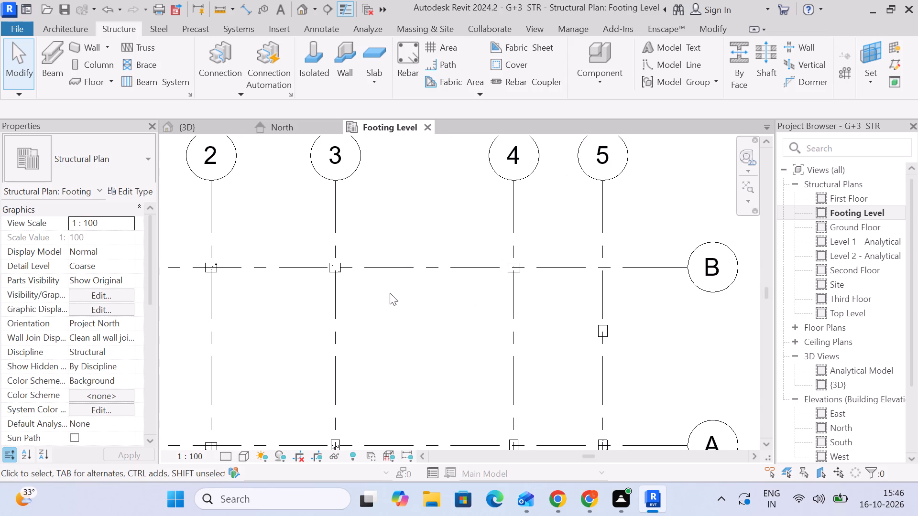
middle_drag(223, 303, 468, 250)
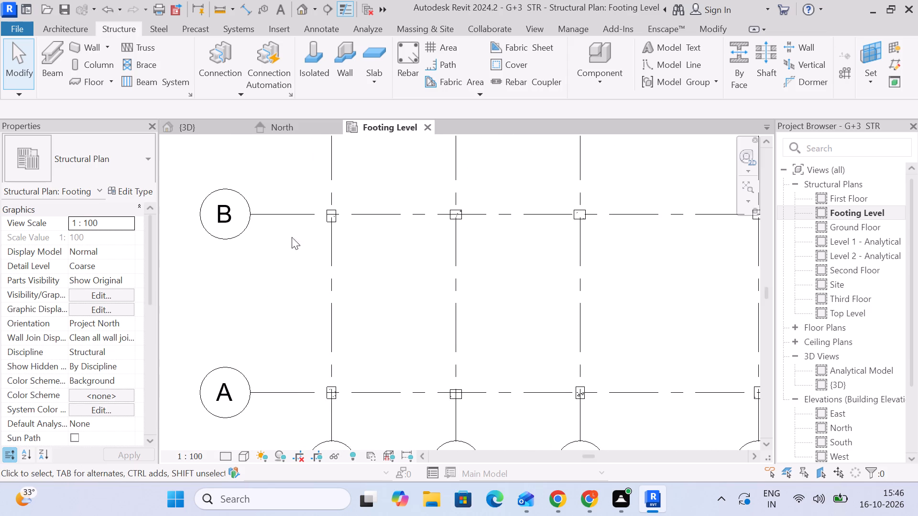
scroll(426, 222, up, 4)
scroll(283, 209, up, 4)
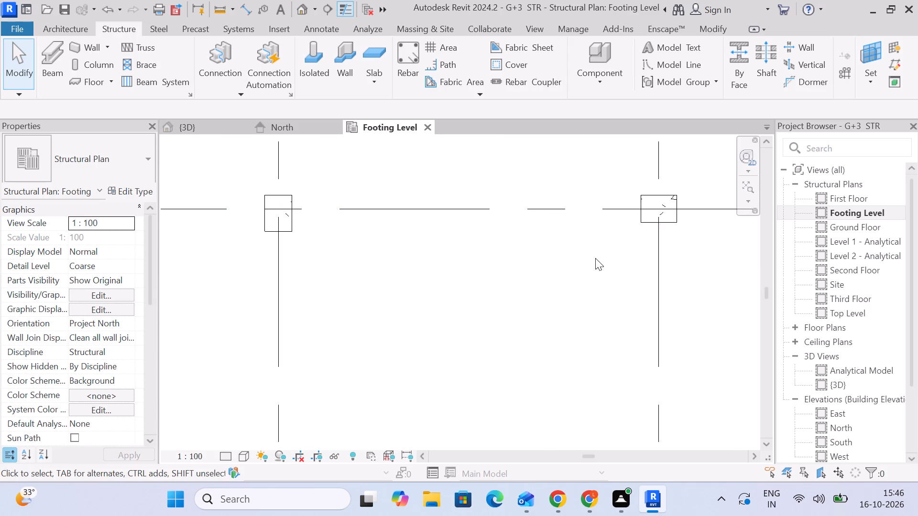
middle_drag(595, 258, 556, 258)
scroll(499, 260, down, 4)
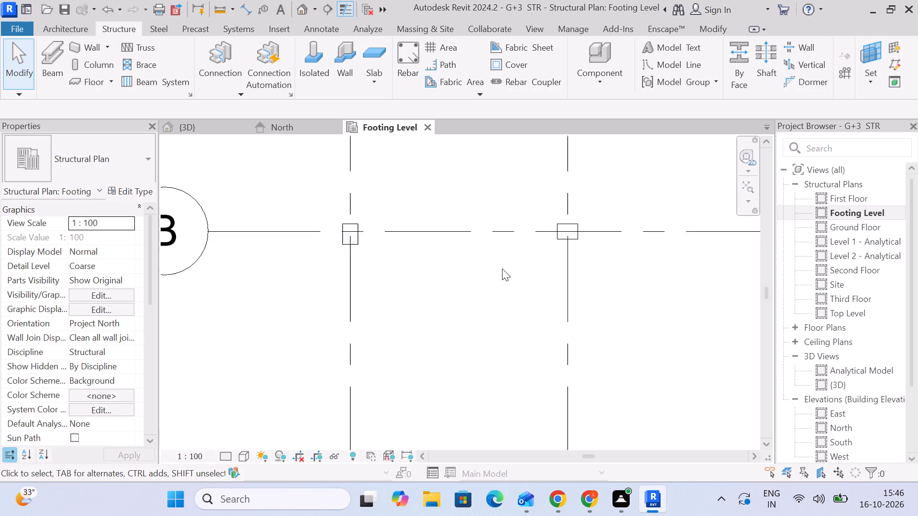
scroll(502, 269, down, 1)
scroll(506, 351, down, 2)
Move grid A slightly south so it runs through the centre of the column at grid 2.
middle_drag(506, 351, 508, 211)
scroll(375, 372, up, 4)
scroll(424, 312, up, 5)
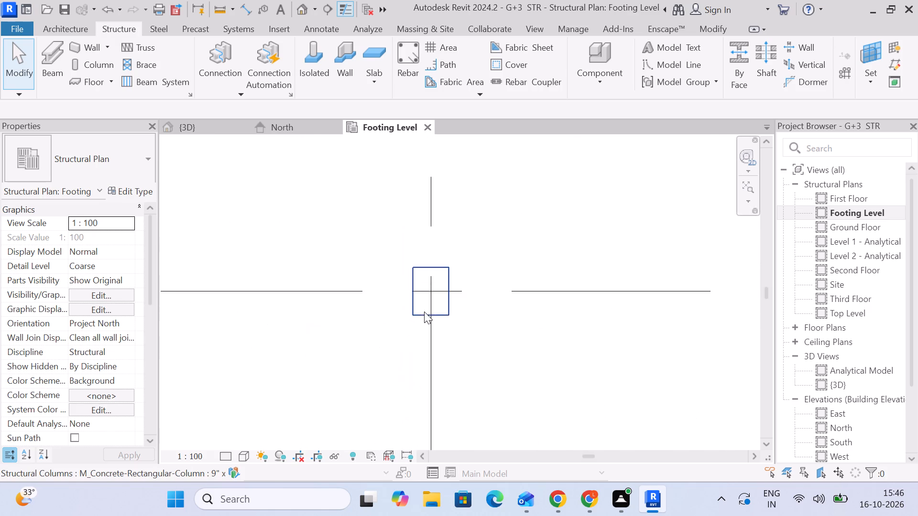
scroll(536, 312, down, 3)
middle_drag(546, 316, 368, 285)
scroll(541, 287, down, 4)
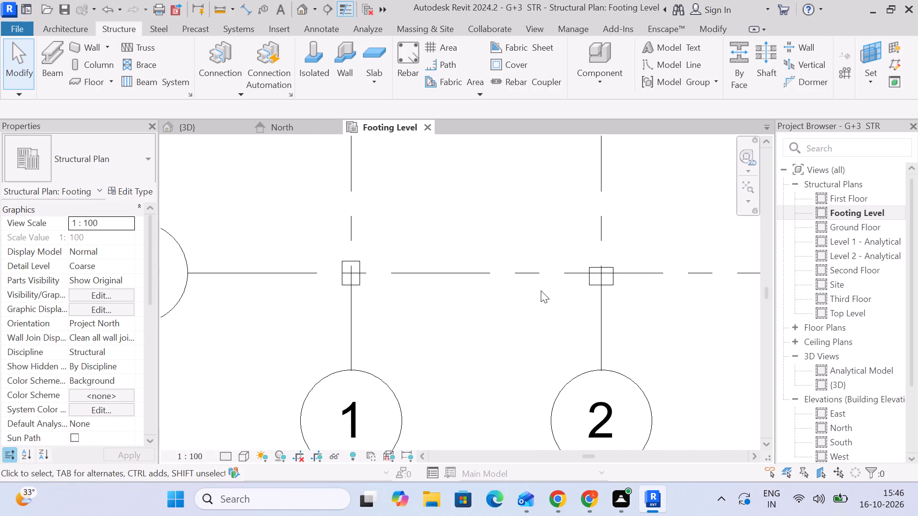
scroll(541, 293, down, 5)
middle_drag(635, 306, 549, 306)
middle_drag(548, 306, 375, 304)
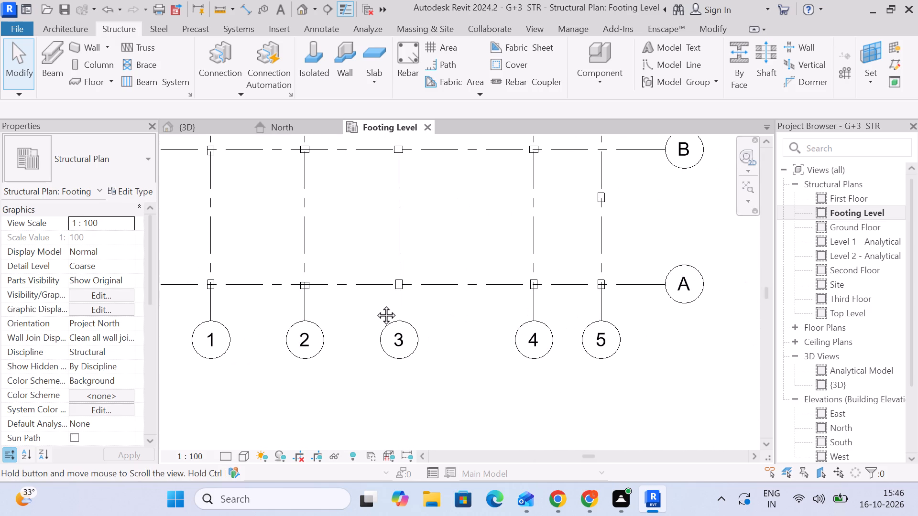
middle_drag(375, 304, 413, 304)
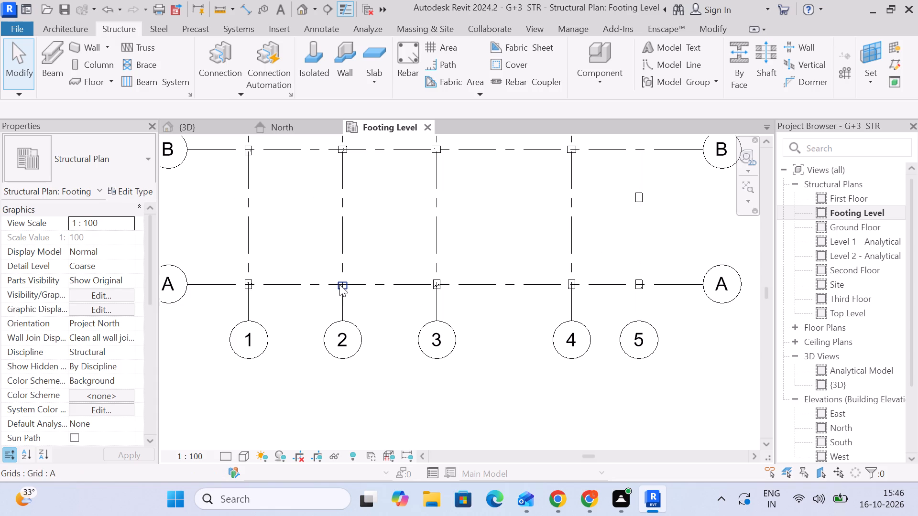
click(312, 284)
scroll(317, 285, up, 10)
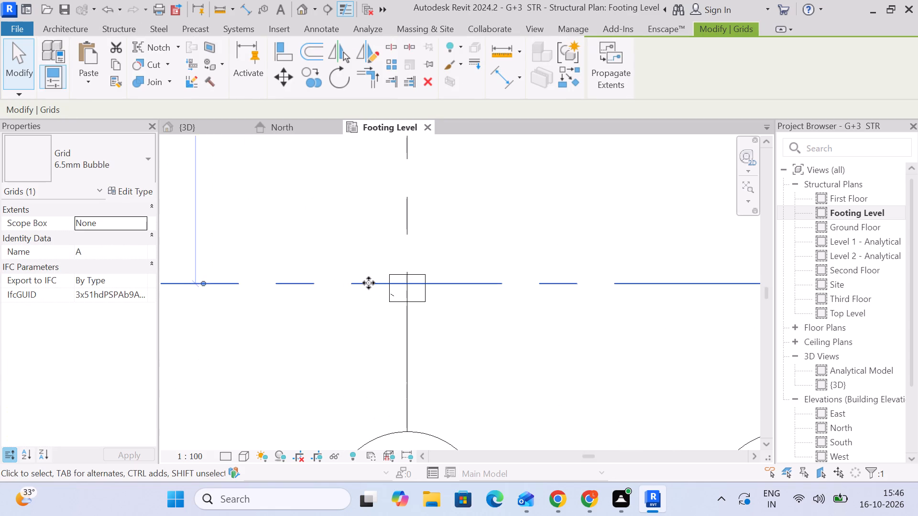
drag(369, 283, 368, 298)
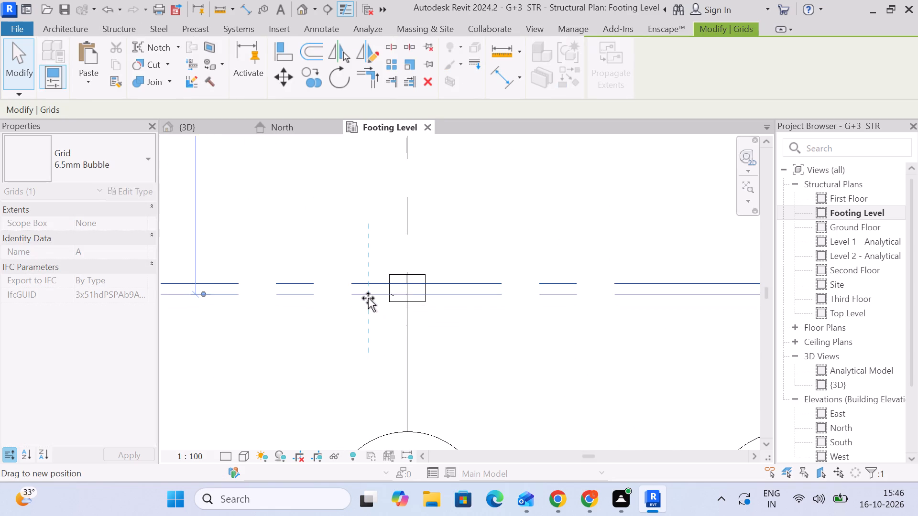
drag(368, 298, 368, 291)
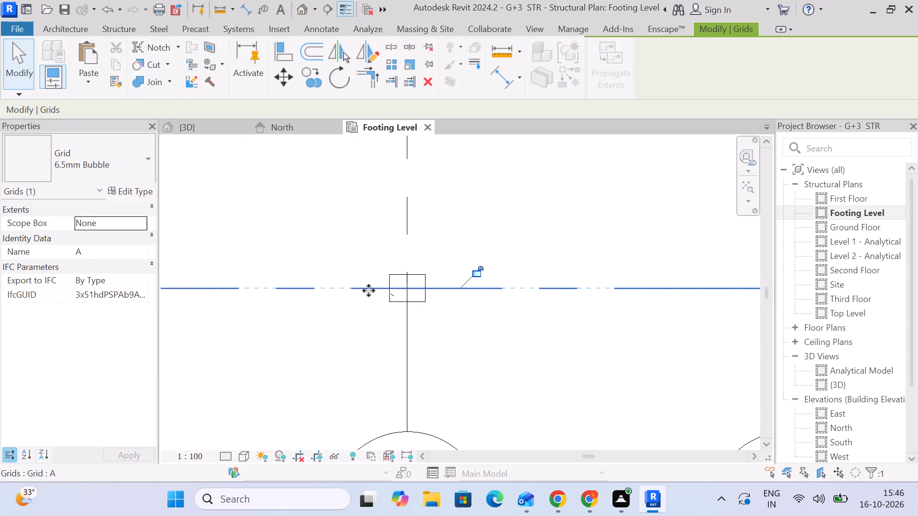
click(357, 316)
Check the column positions along grid A from grid 1 to grid 5, comparing the columns at grids 1, 2 and 3.
scroll(357, 316, down, 5)
middle_drag(284, 324, 460, 324)
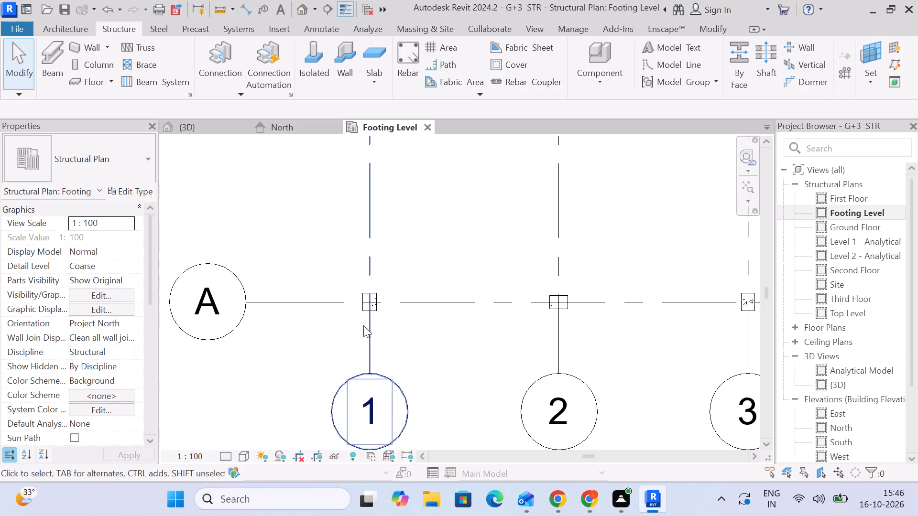
scroll(364, 314, up, 5)
scroll(470, 323, down, 5)
middle_drag(529, 345, 396, 335)
middle_drag(512, 334, 303, 330)
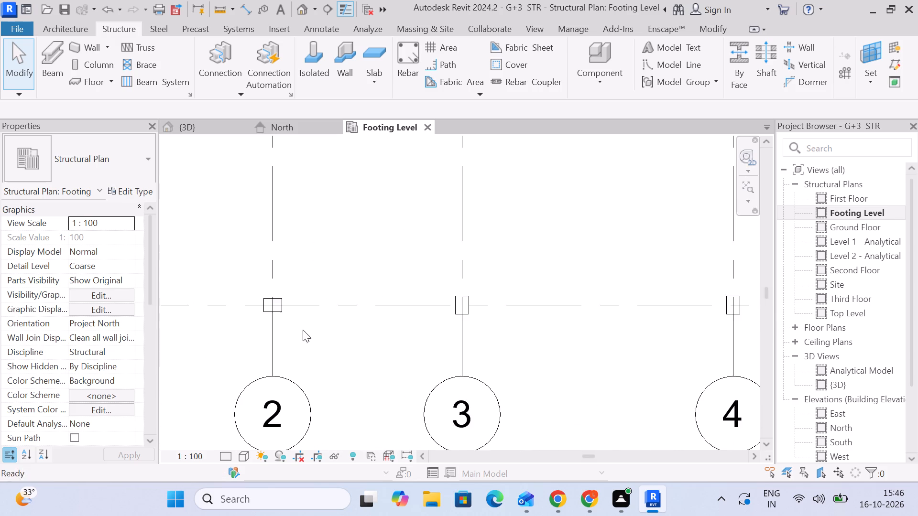
middle_drag(303, 330, 304, 330)
middle_drag(510, 340, 298, 324)
middle_drag(493, 336, 367, 323)
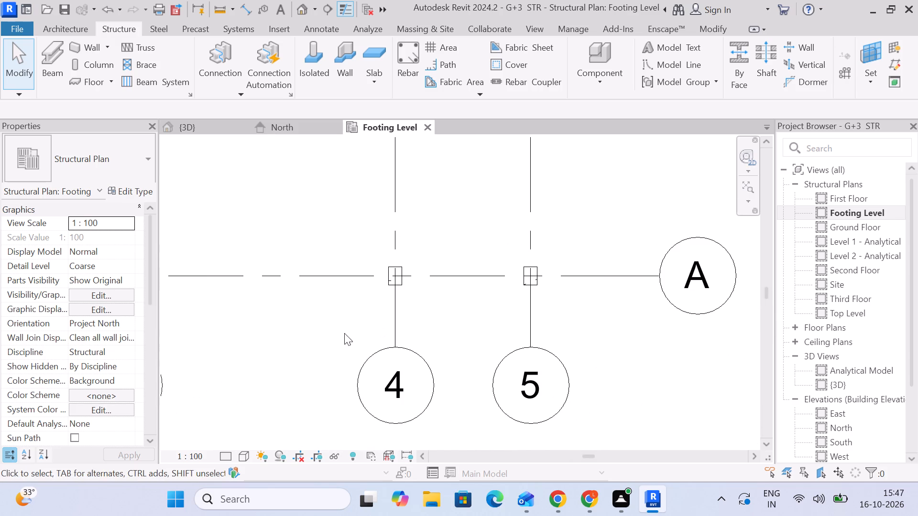
middle_drag(344, 333, 532, 330)
middle_drag(303, 323, 525, 320)
scroll(297, 280, up, 4)
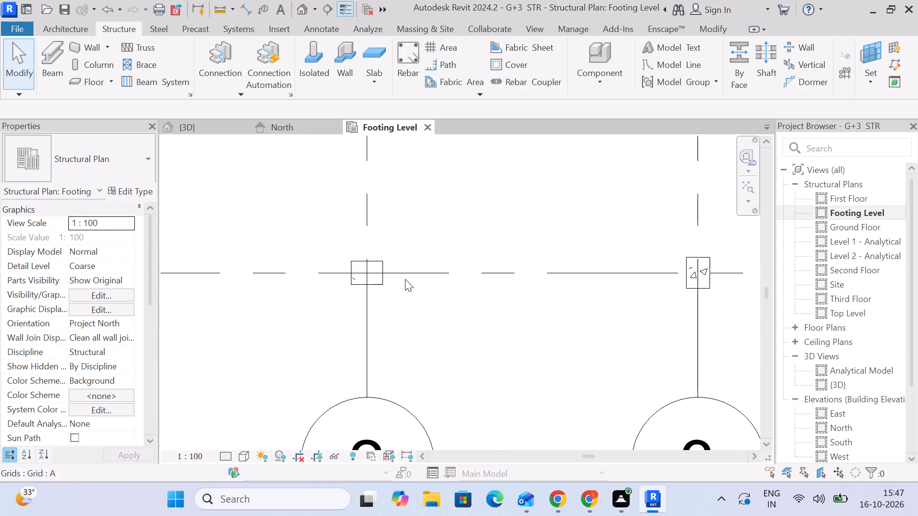
middle_drag(556, 296, 480, 288)
scroll(476, 280, down, 4)
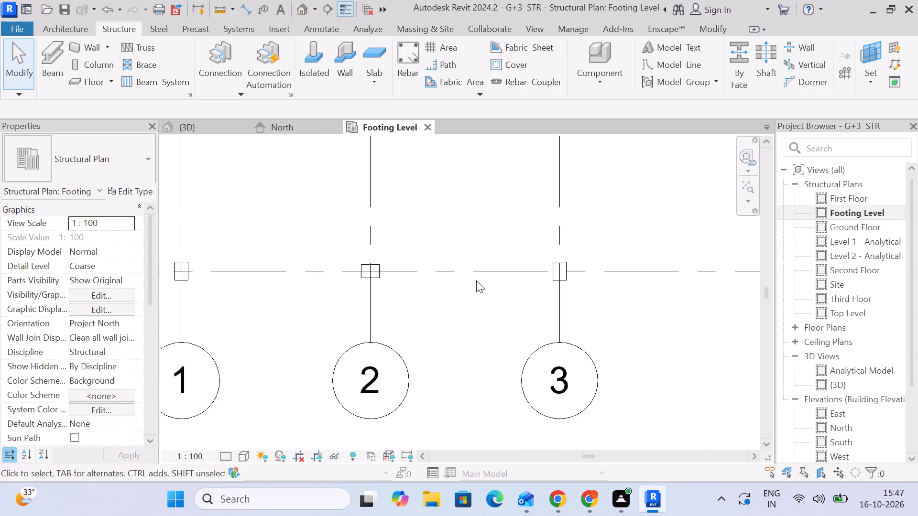
scroll(462, 281, down, 5)
scroll(329, 282, up, 5)
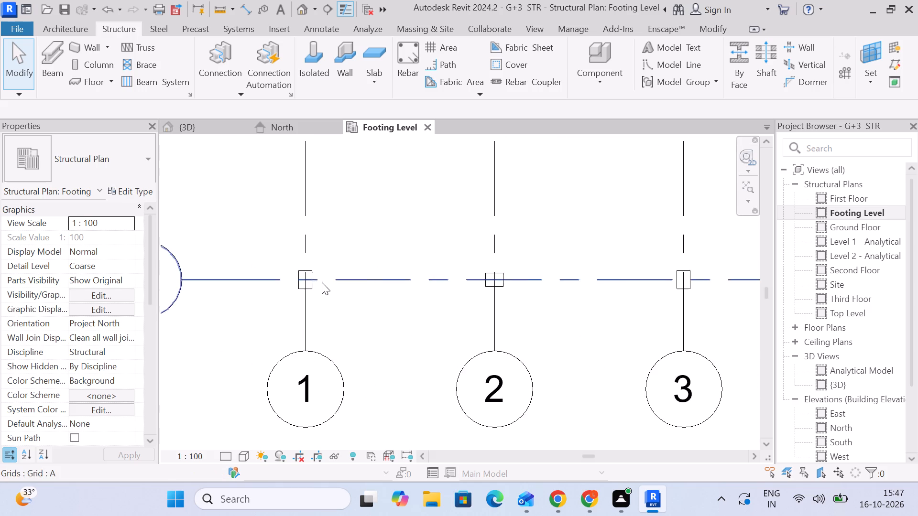
scroll(273, 279, up, 3)
middle_drag(325, 305, 287, 297)
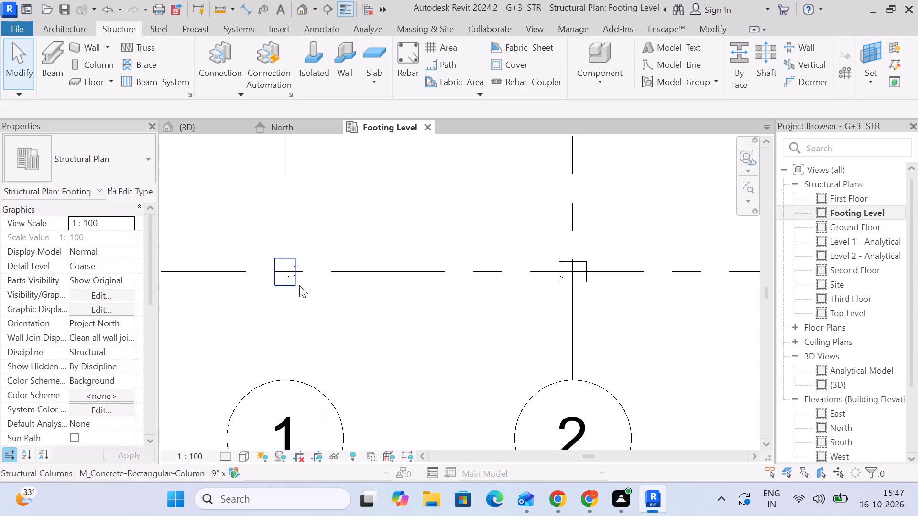
scroll(313, 278, down, 2)
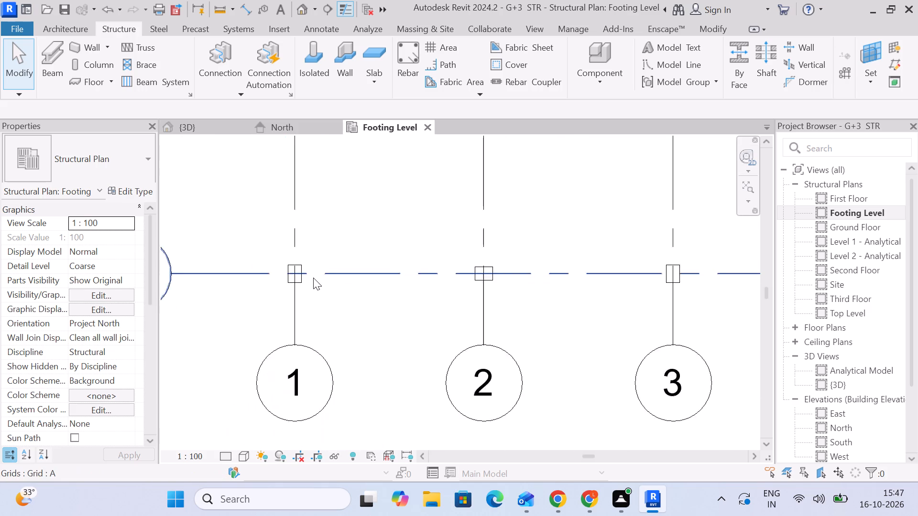
scroll(313, 278, down, 5)
middle_drag(288, 281, 275, 283)
scroll(290, 282, up, 2)
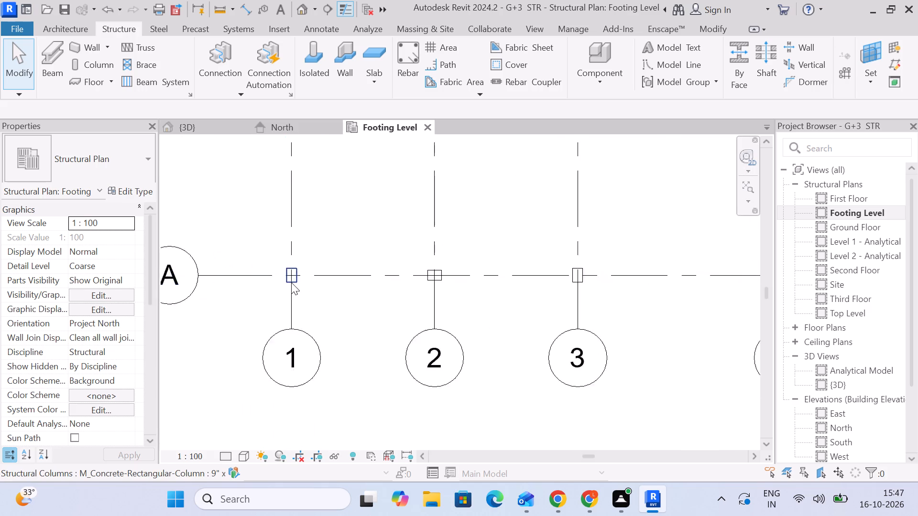
scroll(291, 282, up, 4)
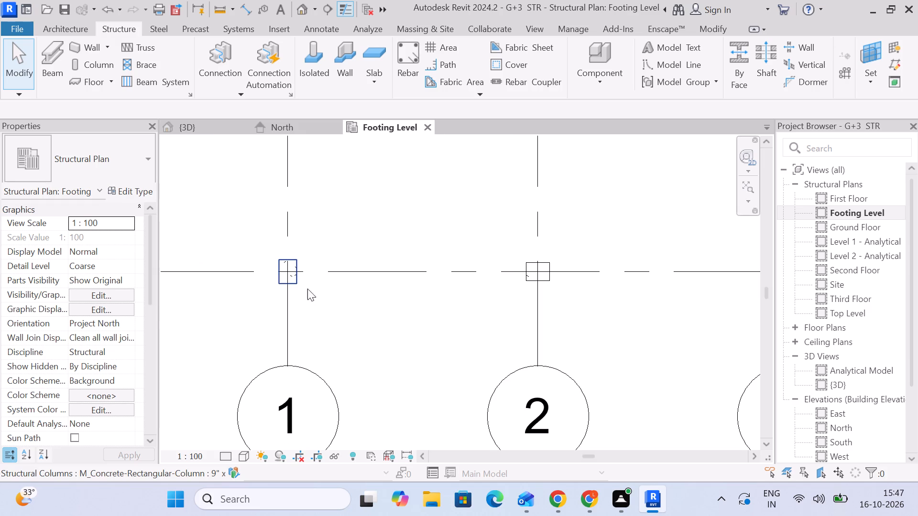
middle_drag(459, 298, 369, 271)
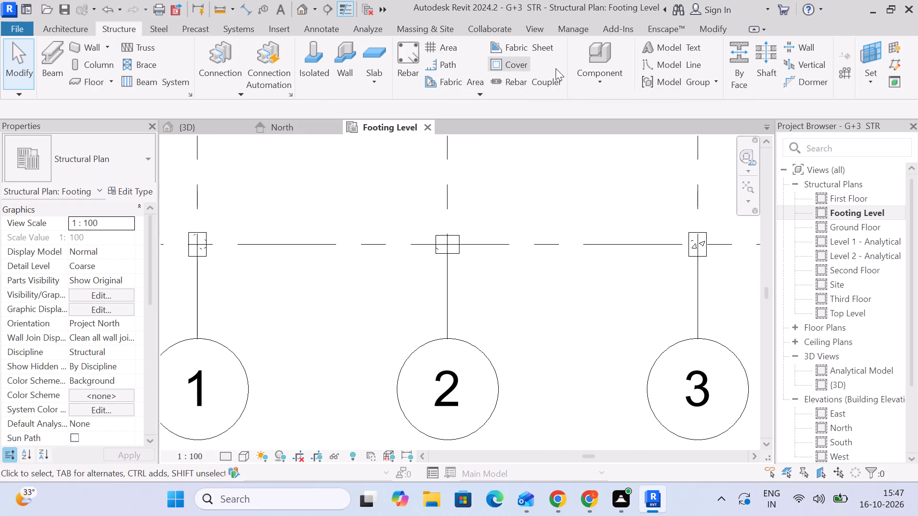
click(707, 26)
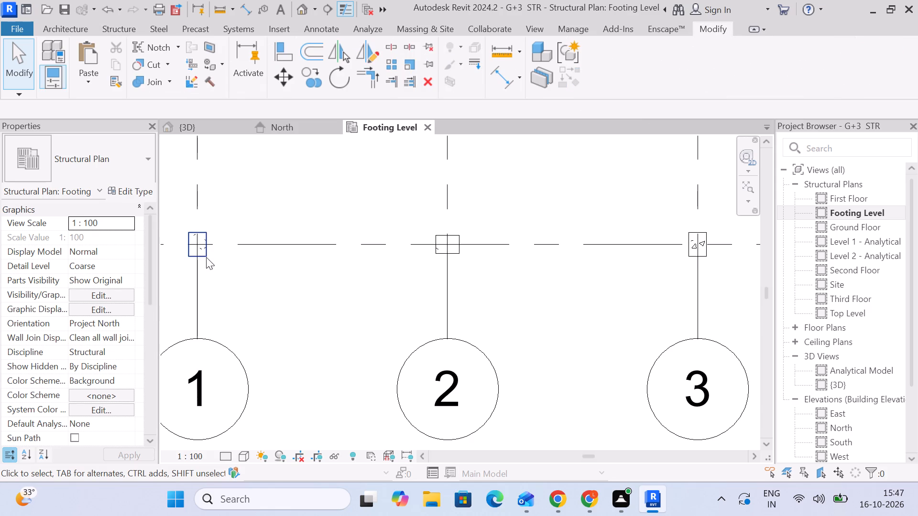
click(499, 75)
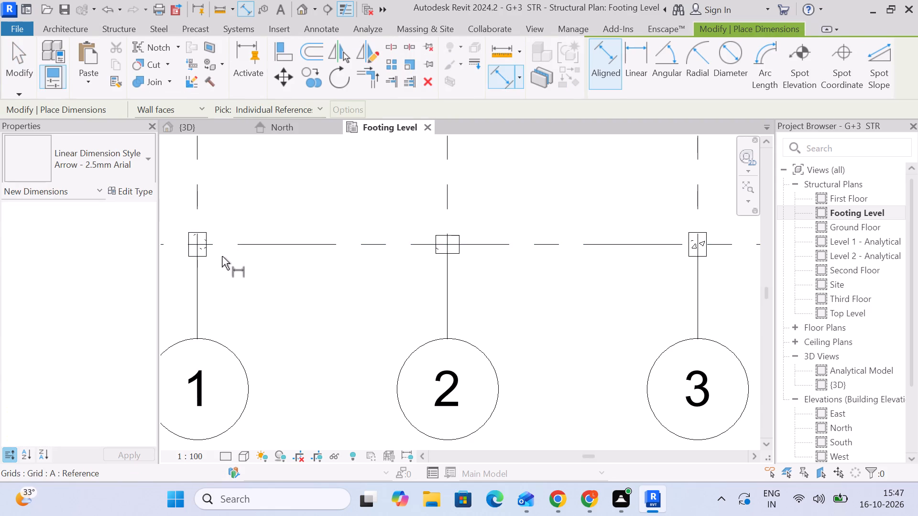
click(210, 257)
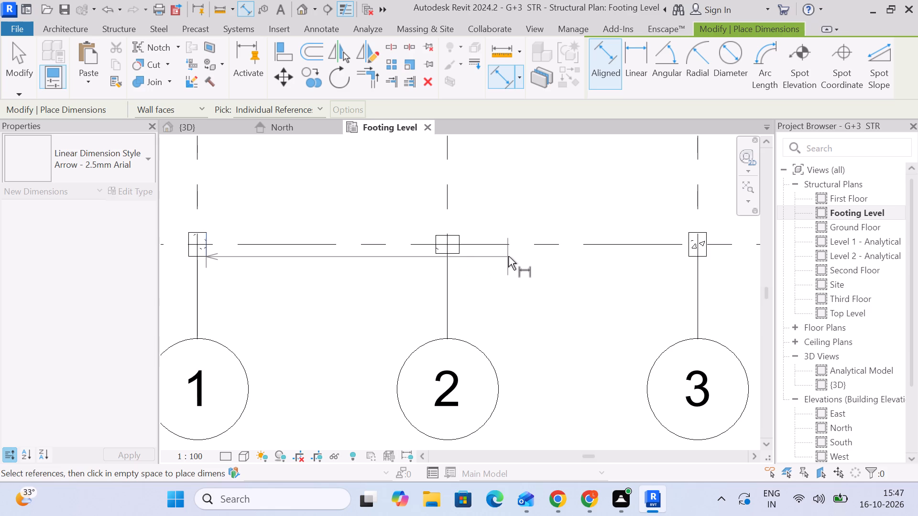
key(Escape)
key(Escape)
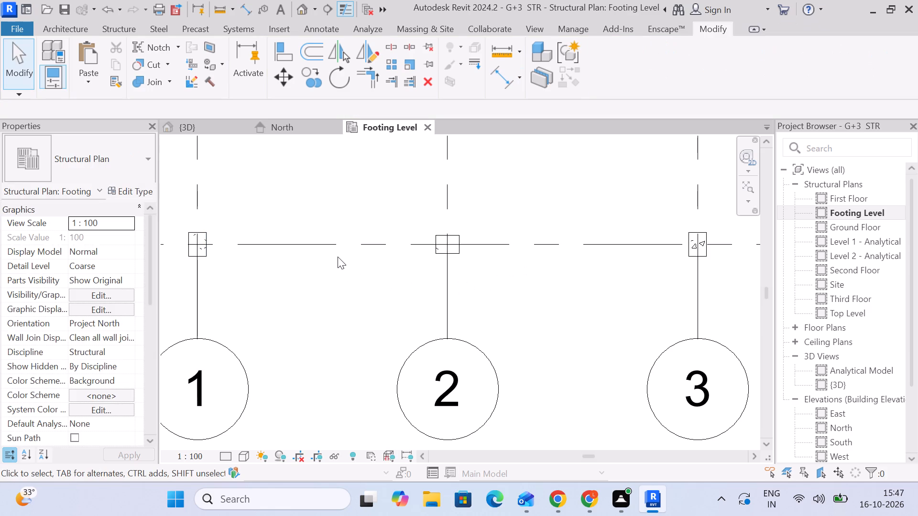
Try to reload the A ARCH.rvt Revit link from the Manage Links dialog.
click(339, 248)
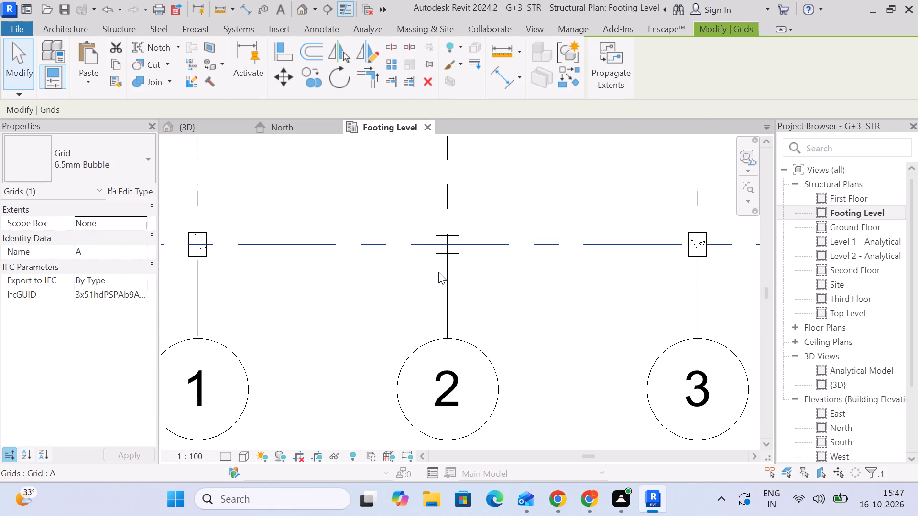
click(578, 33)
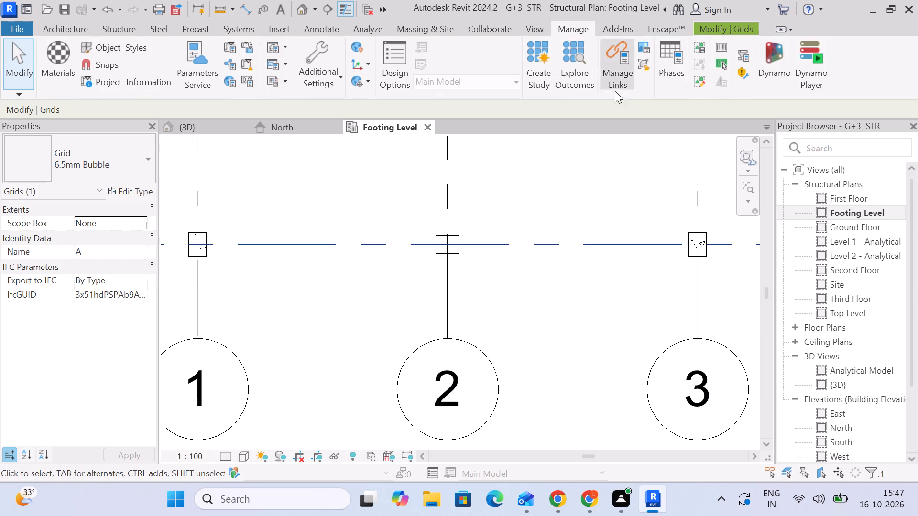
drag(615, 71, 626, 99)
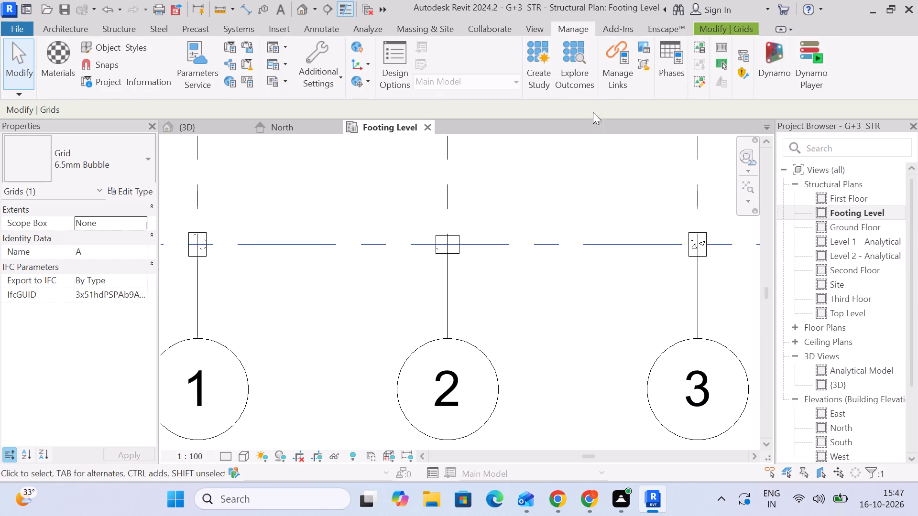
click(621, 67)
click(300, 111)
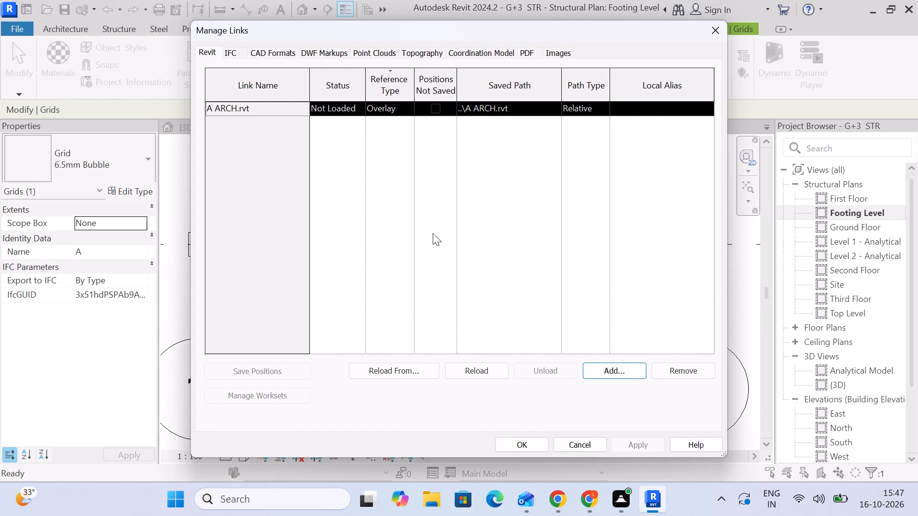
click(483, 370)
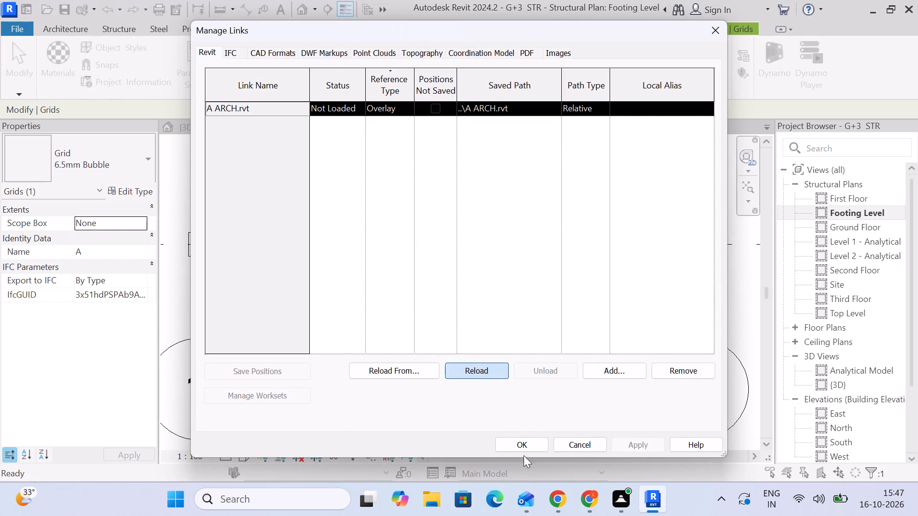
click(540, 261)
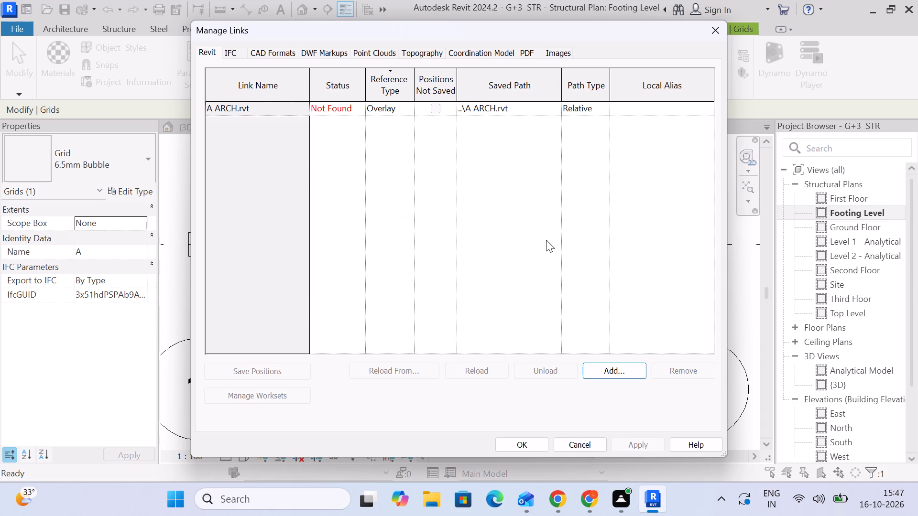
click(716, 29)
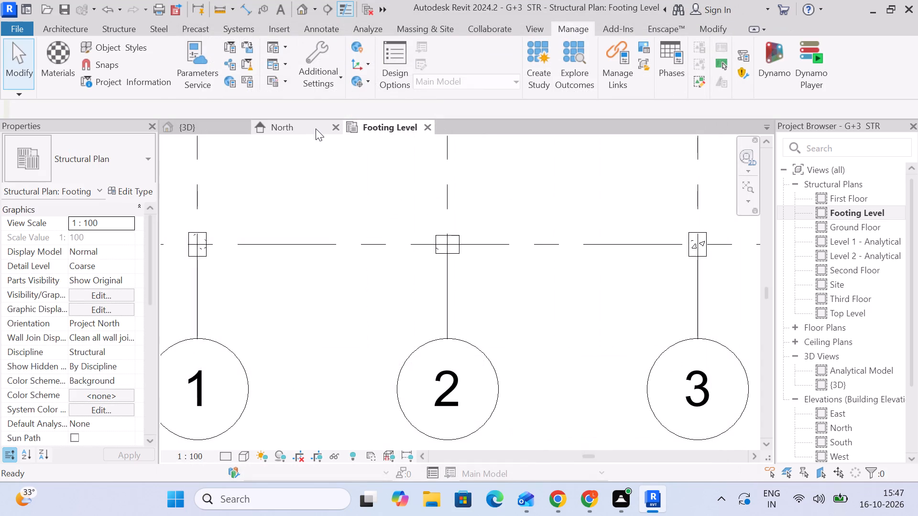
Close the A ARCH model's open 3D view and save the changes to that file.
click(207, 128)
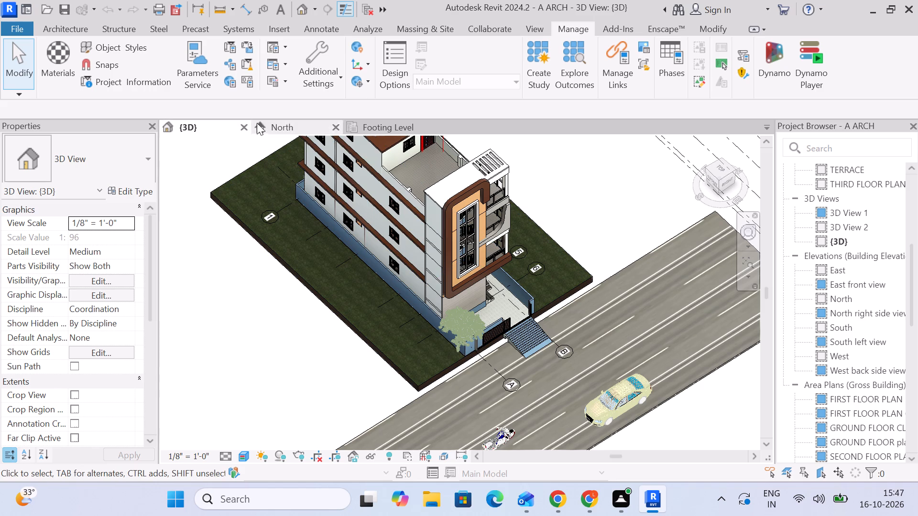
click(242, 125)
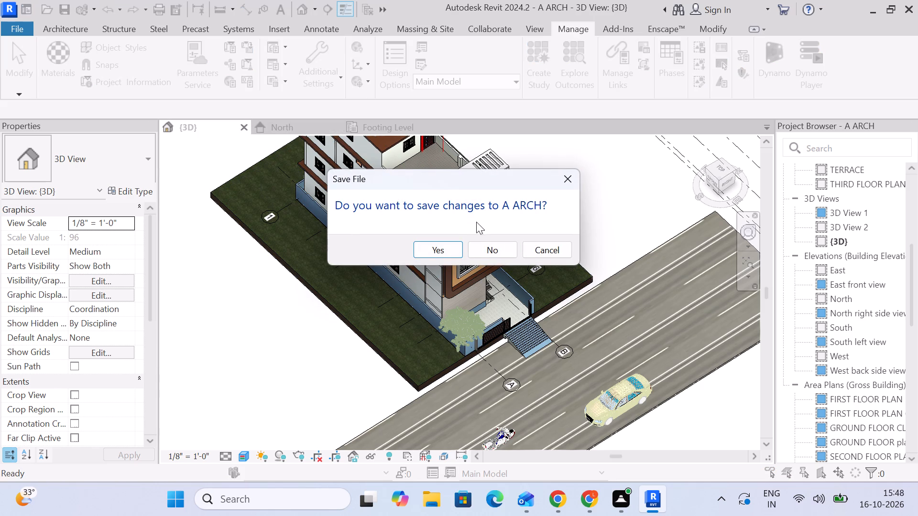
click(448, 247)
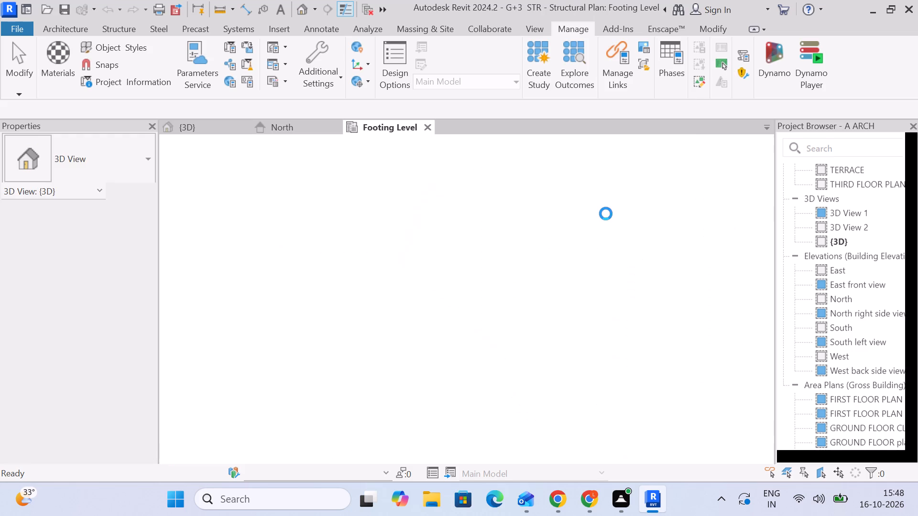
Reload the A ARCH.rvt link into the G+3 STR structural model.
scroll(337, 198, down, 3)
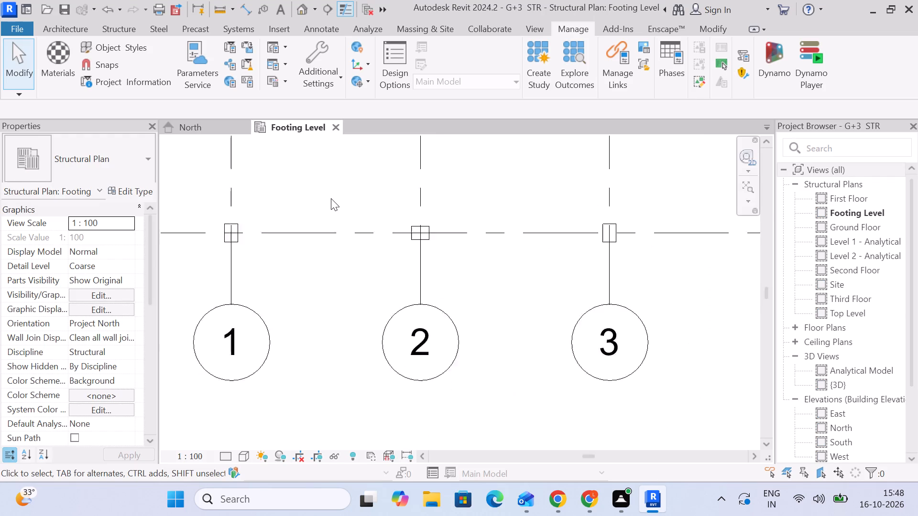
scroll(331, 198, down, 2)
click(622, 53)
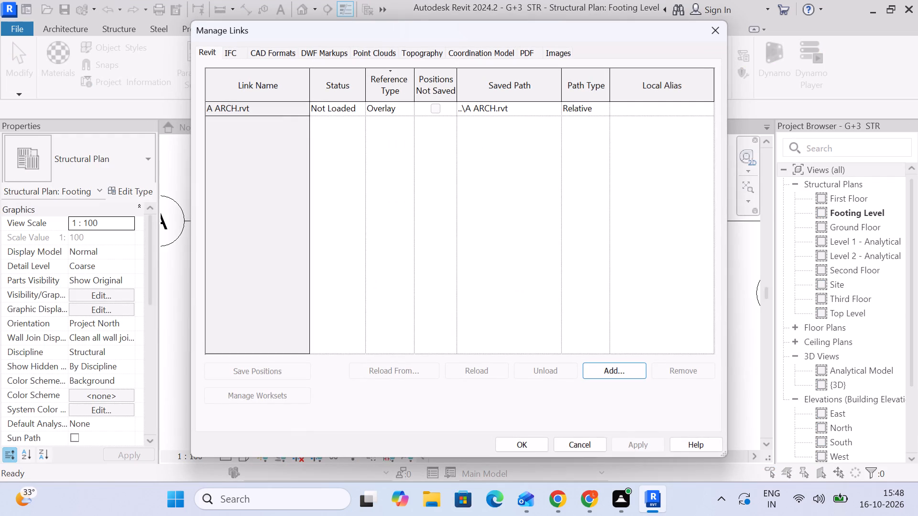
click(285, 105)
click(500, 373)
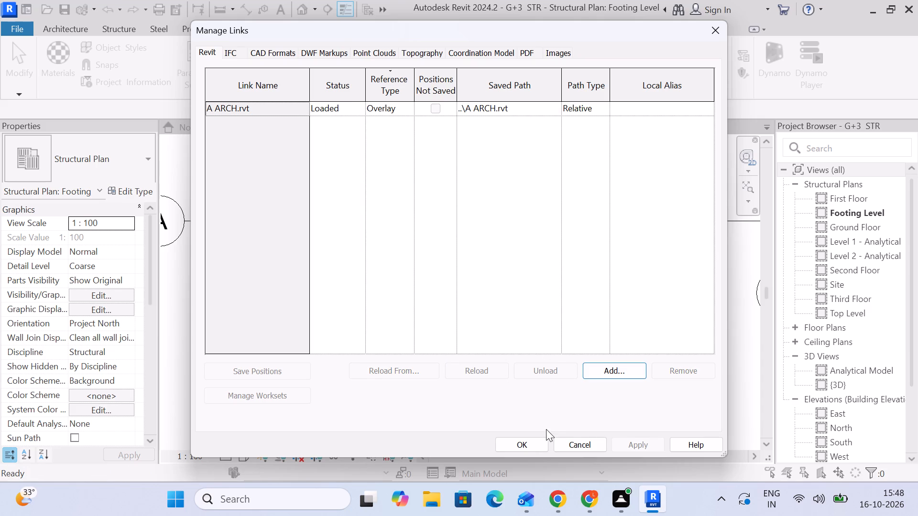
click(538, 446)
Open the Ground Floor structural plan and examine how the columns along grid A sit against the linked architectural model.
scroll(298, 355, down, 5)
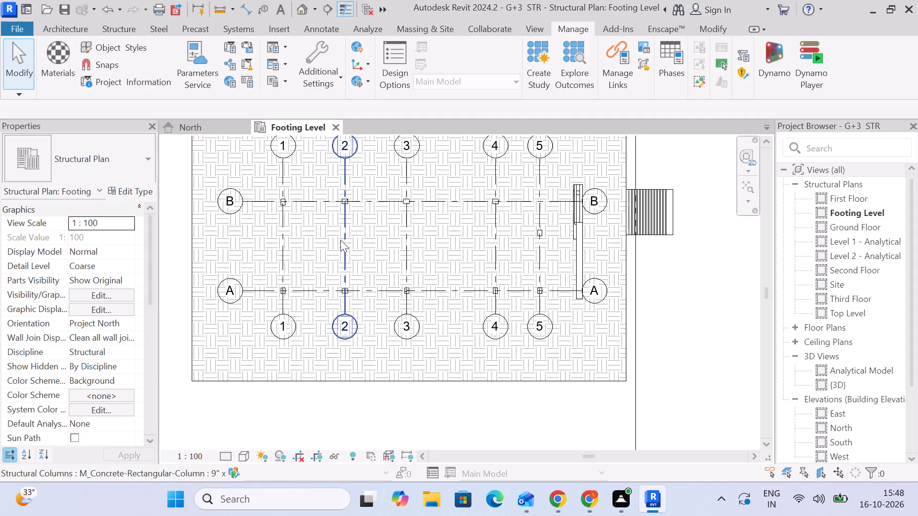
double_click(856, 228)
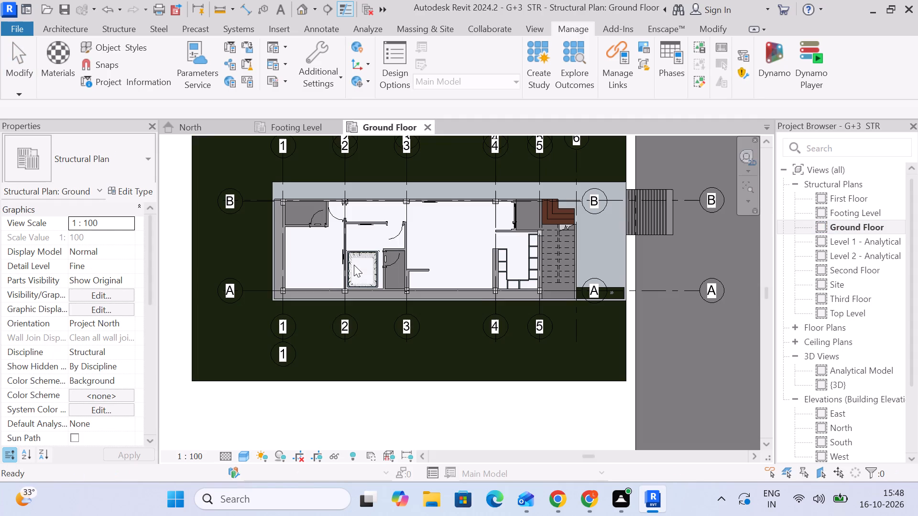
scroll(291, 296, up, 5)
scroll(372, 282, up, 4)
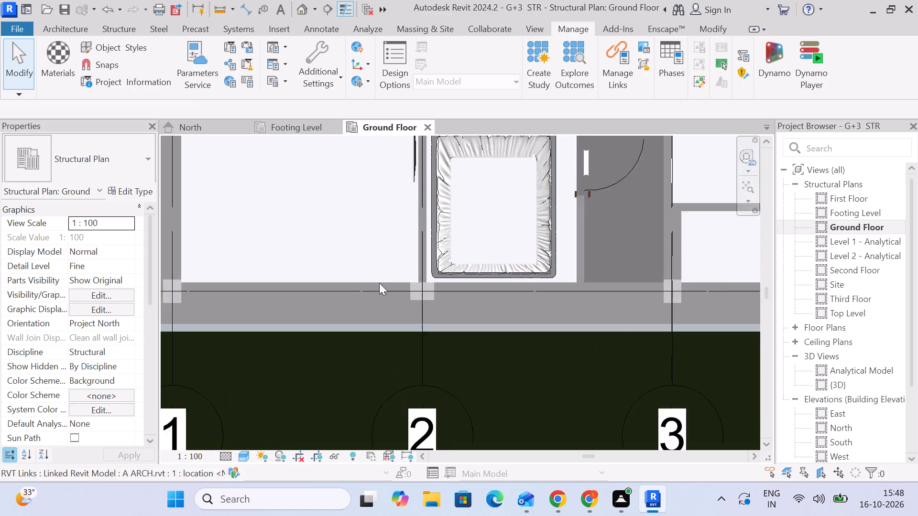
scroll(379, 283, up, 2)
scroll(446, 359, down, 6)
middle_drag(446, 359, 431, 309)
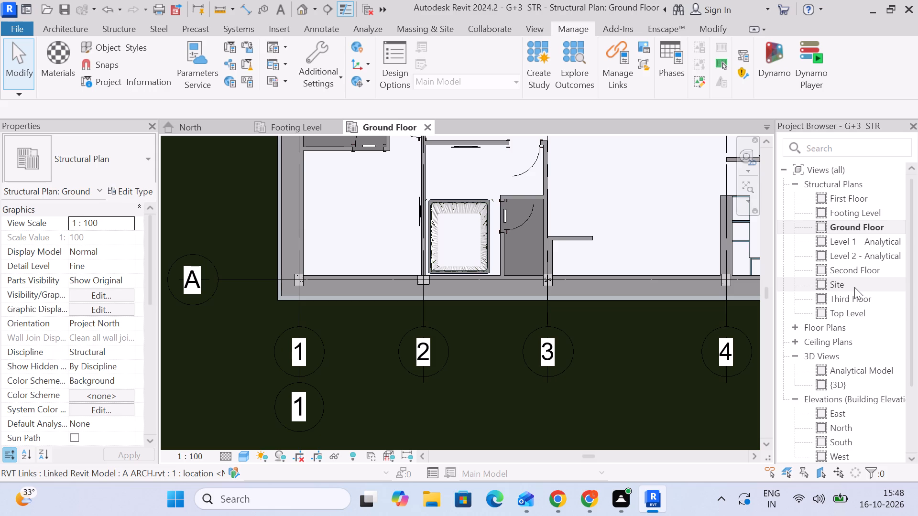
Open the Second Floor structural plan, examine the column positions along grids A and B against the architectural link, and close the view.
double_click(859, 270)
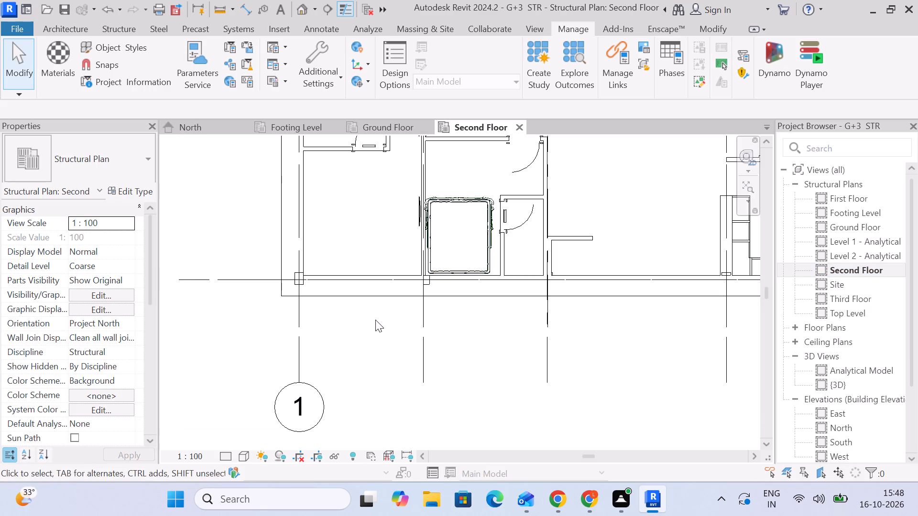
scroll(426, 286, up, 11)
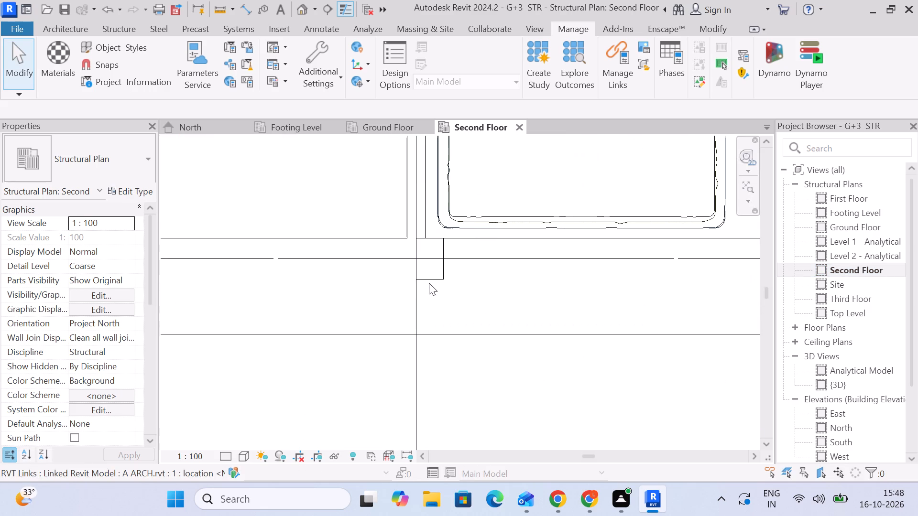
click(433, 280)
click(467, 412)
scroll(475, 407, down, 5)
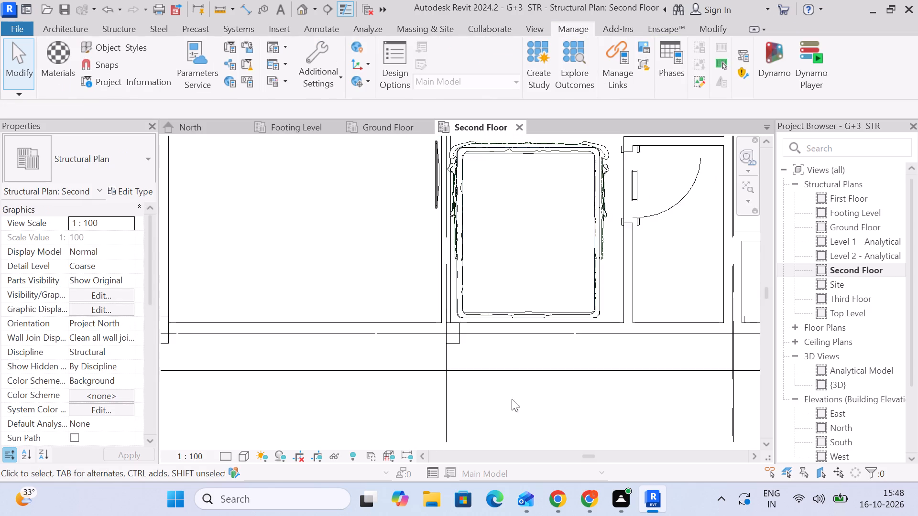
middle_drag(512, 399, 468, 339)
scroll(470, 336, down, 10)
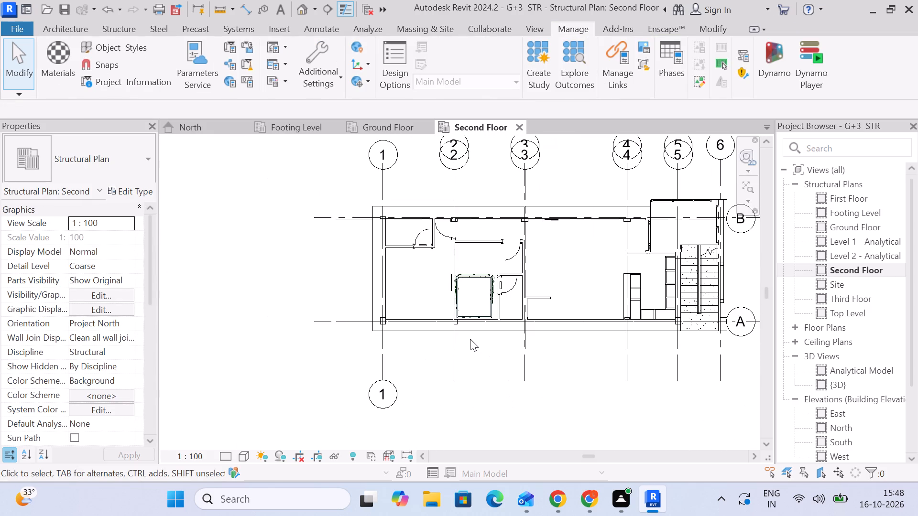
scroll(480, 198, up, 8)
scroll(426, 254, up, 5)
scroll(418, 270, down, 6)
middle_drag(429, 280, 441, 199)
scroll(482, 226, down, 3)
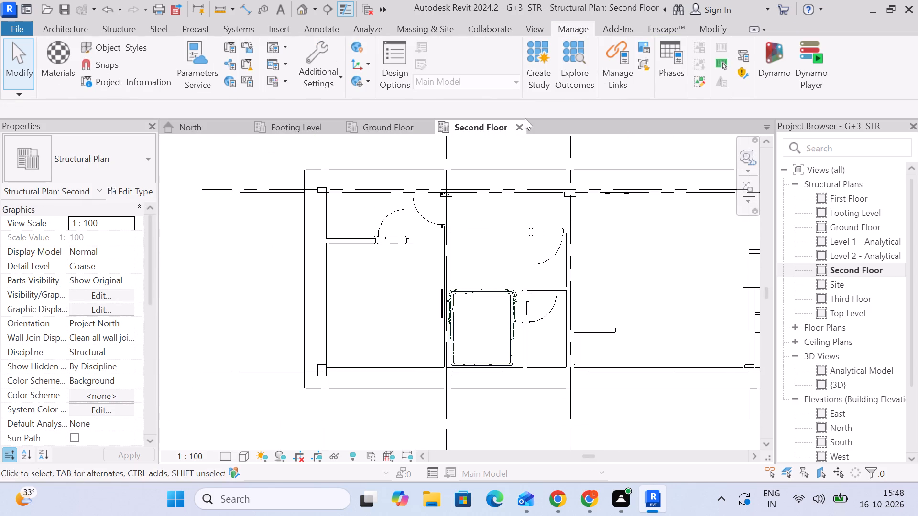
click(518, 123)
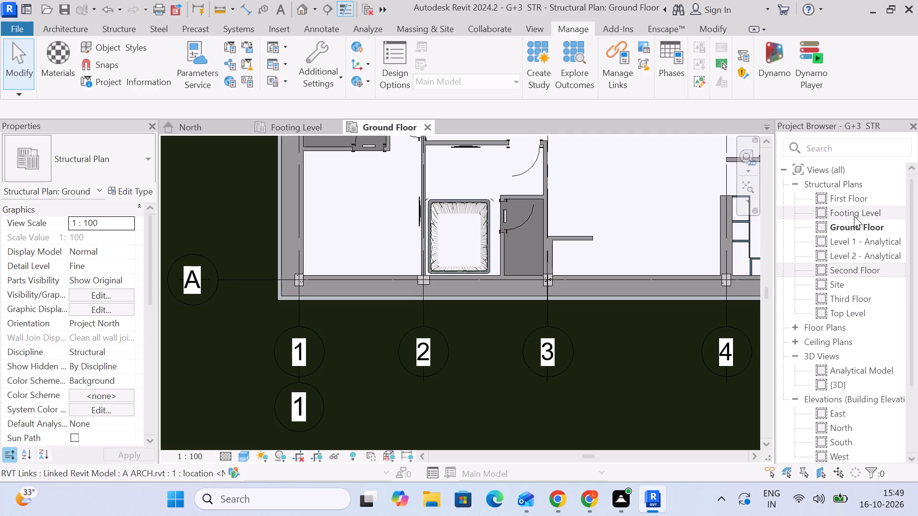
Open the First Floor structural plan and set its visual style to Hidden Line.
double_click(857, 200)
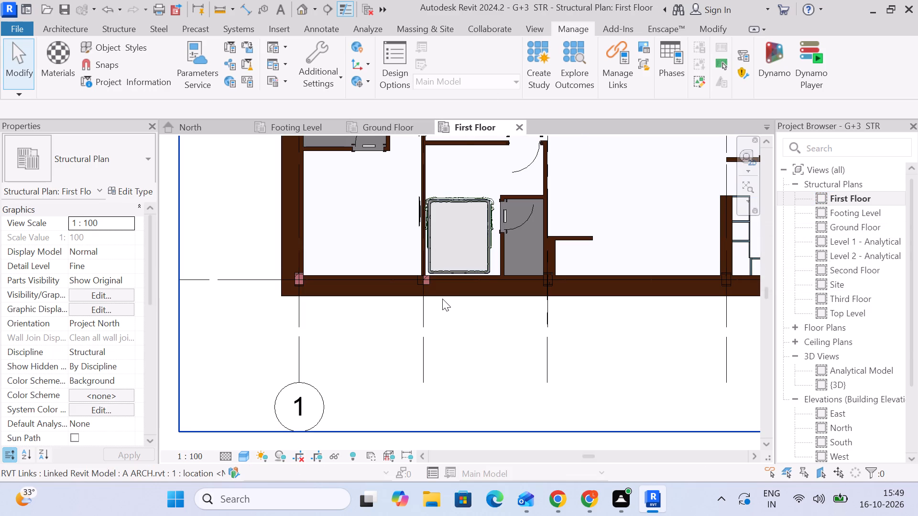
scroll(438, 297, up, 4)
click(243, 454)
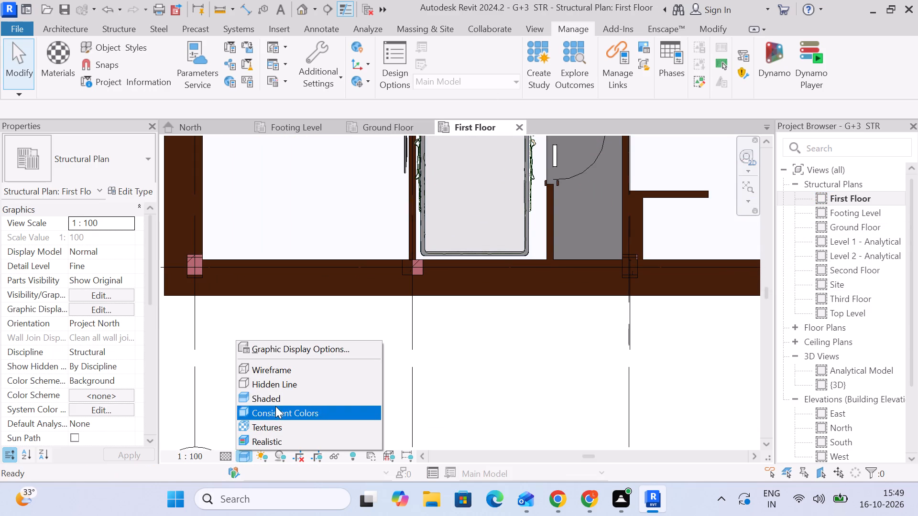
click(280, 380)
Compare the structural columns along grid A with the linked architectural columns in the First Floor plan, through to the column at grid 5.
scroll(397, 284, up, 4)
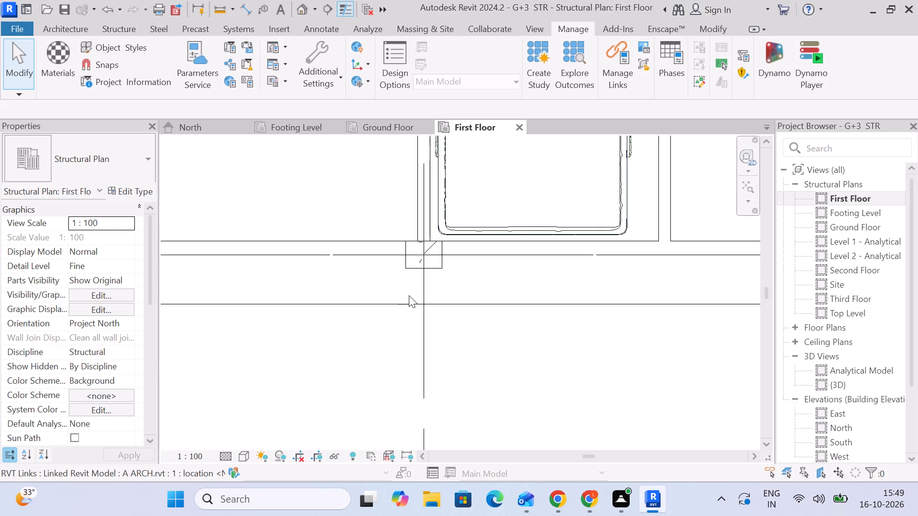
scroll(409, 295, down, 6)
scroll(266, 279, up, 10)
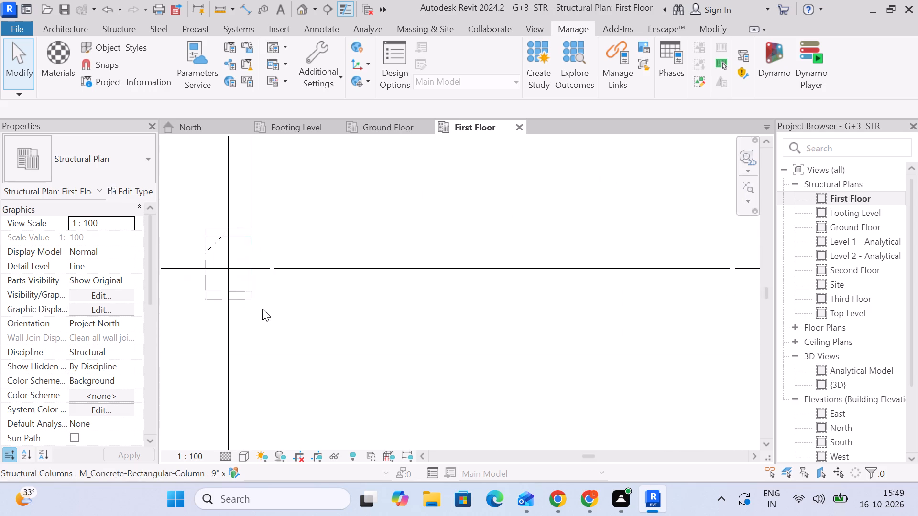
middle_drag(262, 309, 291, 297)
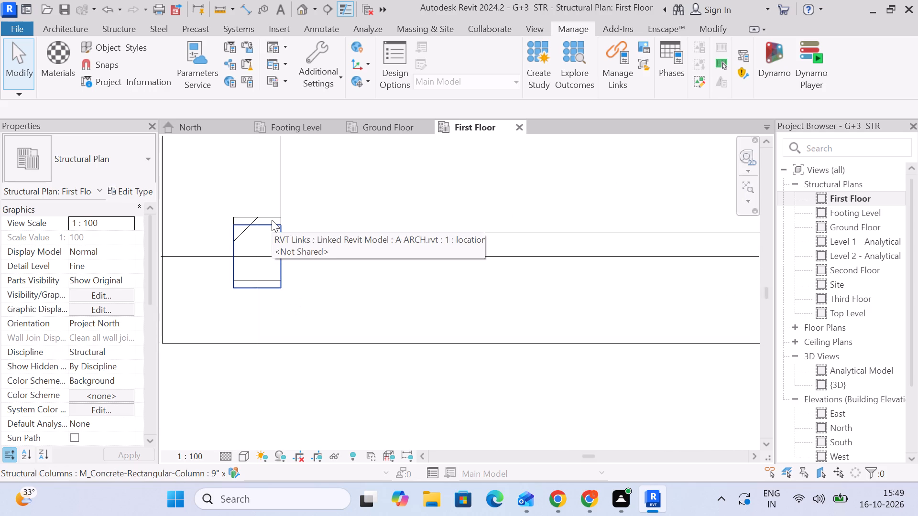
scroll(272, 223, down, 11)
scroll(589, 254, up, 5)
scroll(581, 245, down, 4)
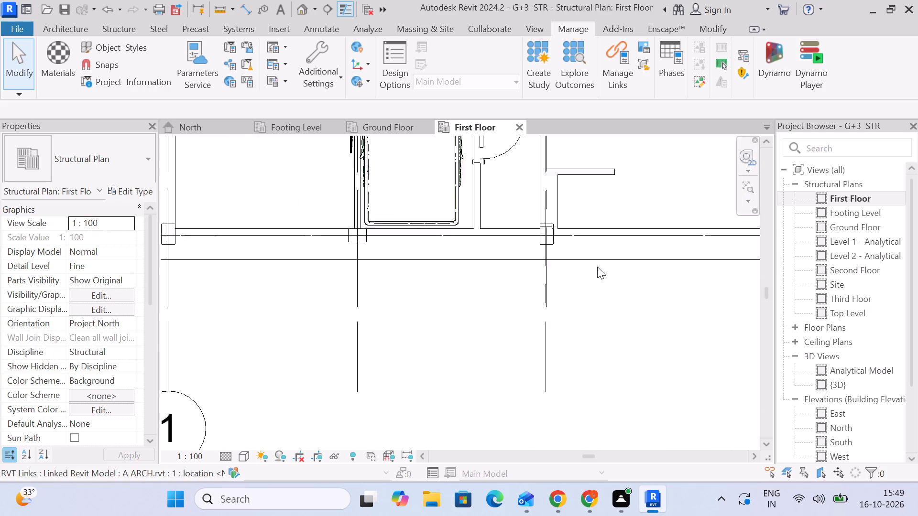
scroll(597, 267, down, 1)
middle_drag(599, 268, 281, 251)
scroll(525, 254, up, 5)
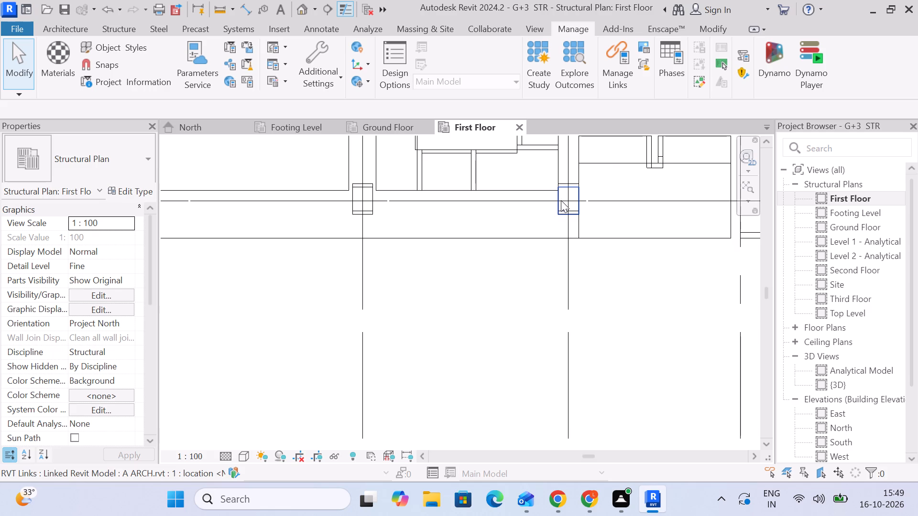
click(574, 189)
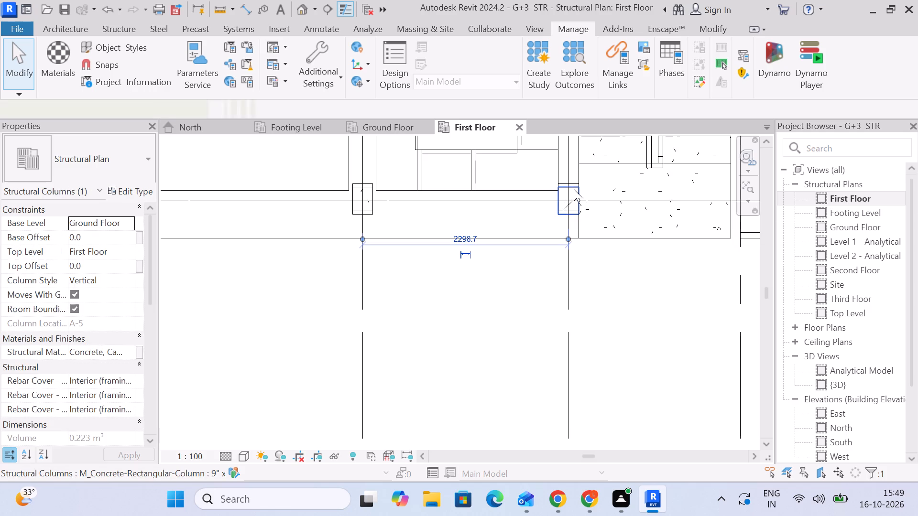
click(378, 344)
Recheck the First Floor column alignment along grid A from grid 5 back to grid 1, including the column at grid 2.
scroll(394, 344, down, 4)
middle_drag(394, 344, 566, 340)
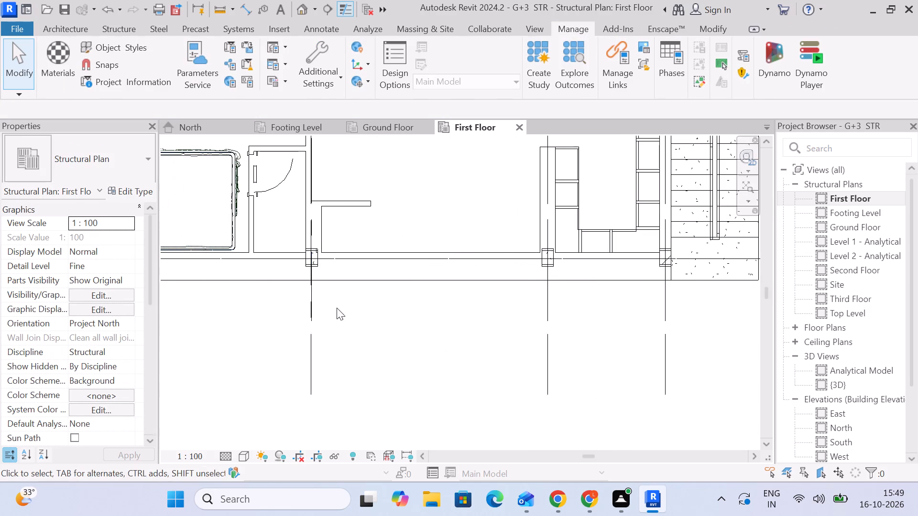
middle_drag(311, 298, 487, 297)
middle_drag(246, 291, 517, 279)
scroll(391, 251, up, 4)
scroll(500, 228, down, 1)
scroll(499, 228, up, 3)
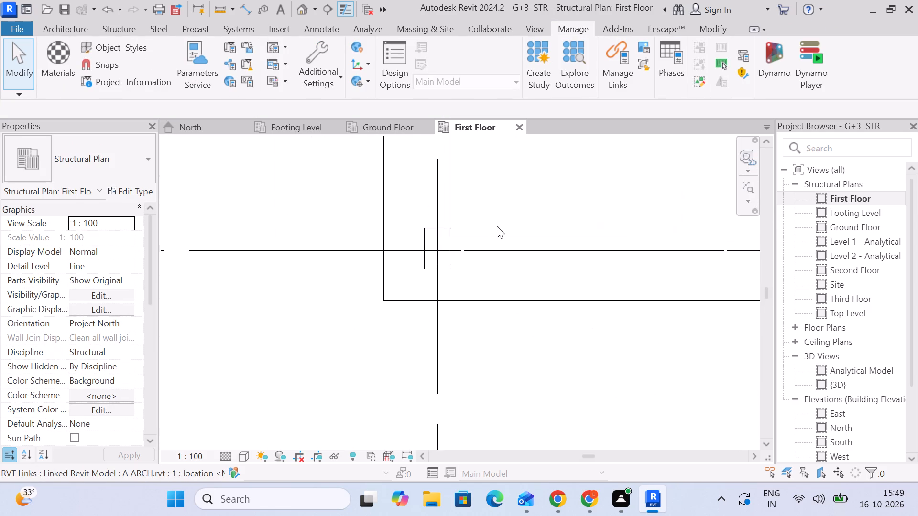
middle_drag(578, 296, 295, 234)
scroll(308, 236, down, 3)
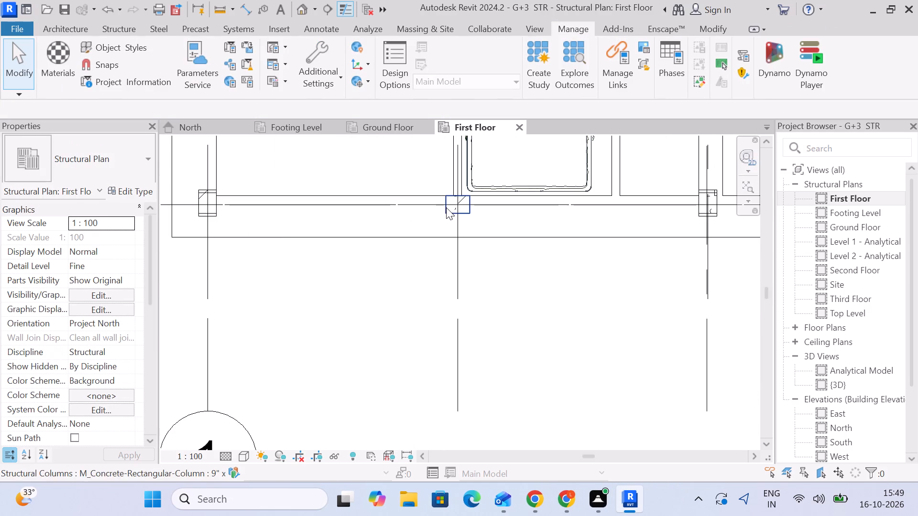
middle_drag(446, 207, 464, 211)
scroll(470, 208, up, 2)
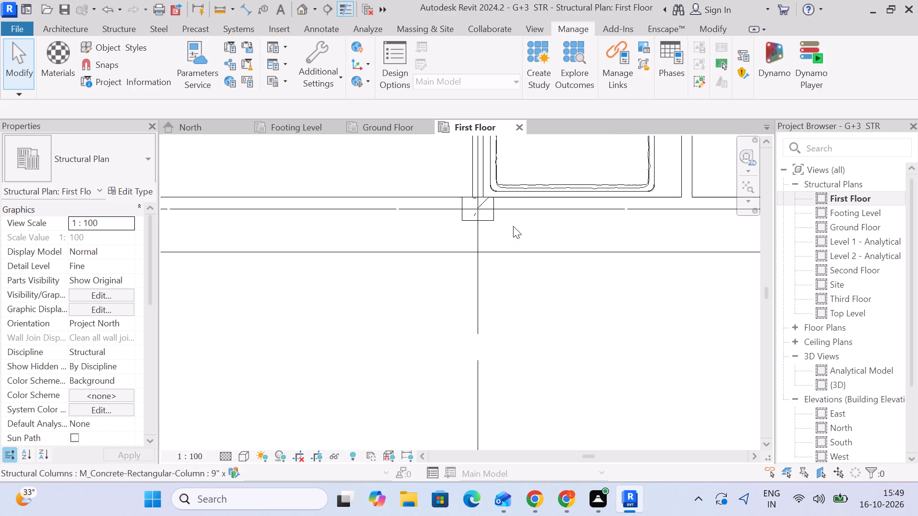
Align the north face of the First Floor structural column at grids A and 1 with the linked architectural column.
scroll(494, 189, up, 5)
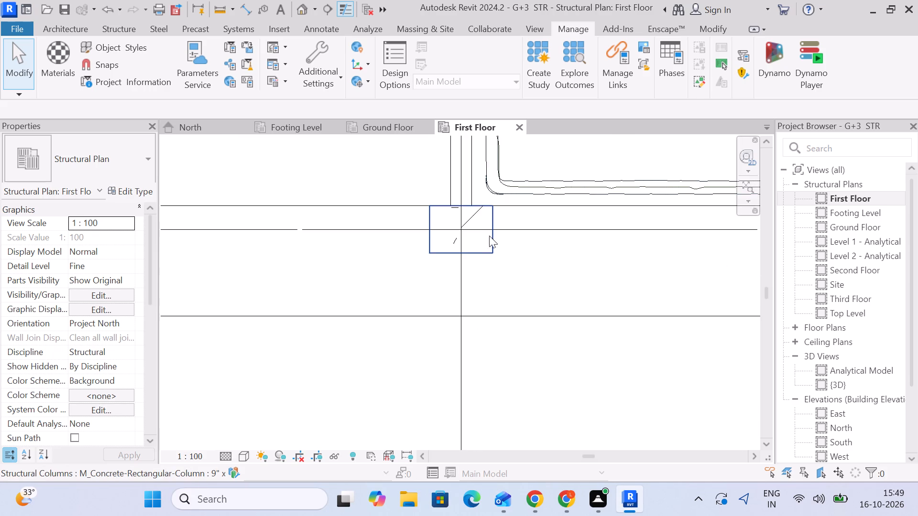
scroll(494, 242, down, 6)
middle_drag(334, 247, 649, 245)
scroll(454, 228, up, 5)
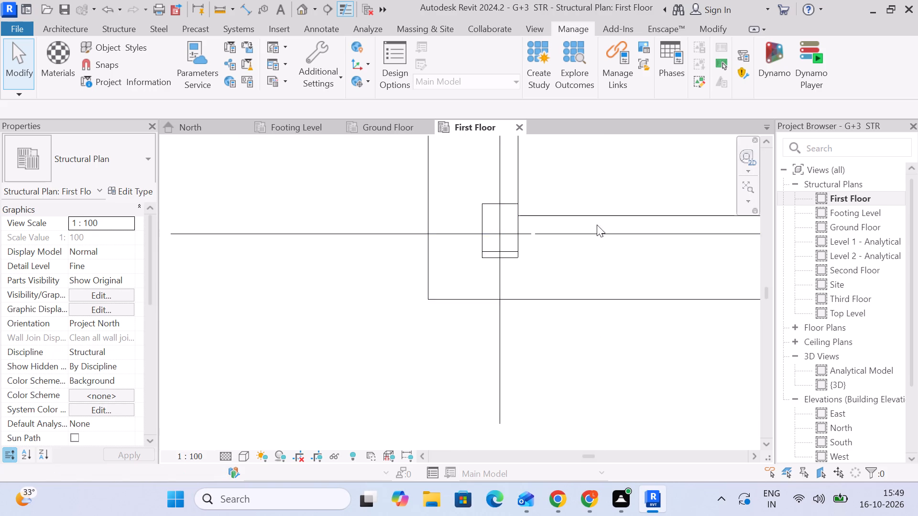
scroll(496, 205, up, 3)
middle_drag(540, 231, 495, 226)
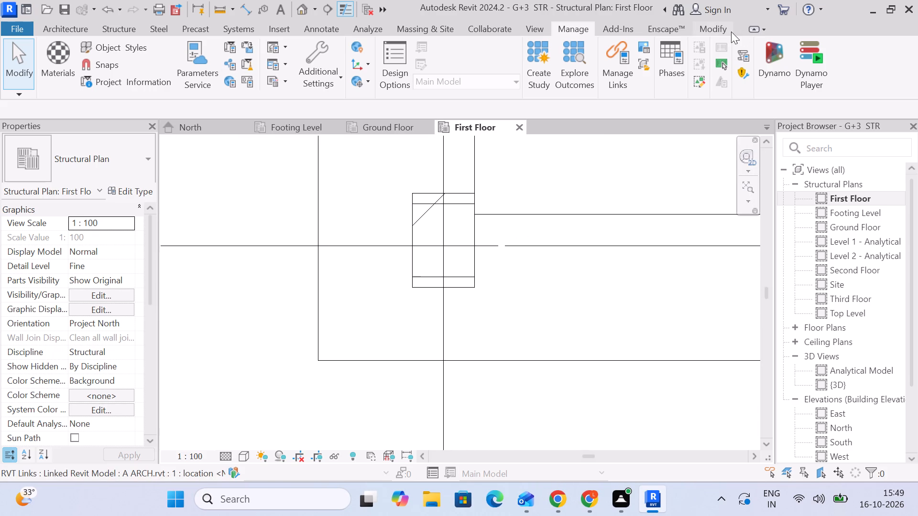
click(721, 29)
drag(276, 52, 280, 57)
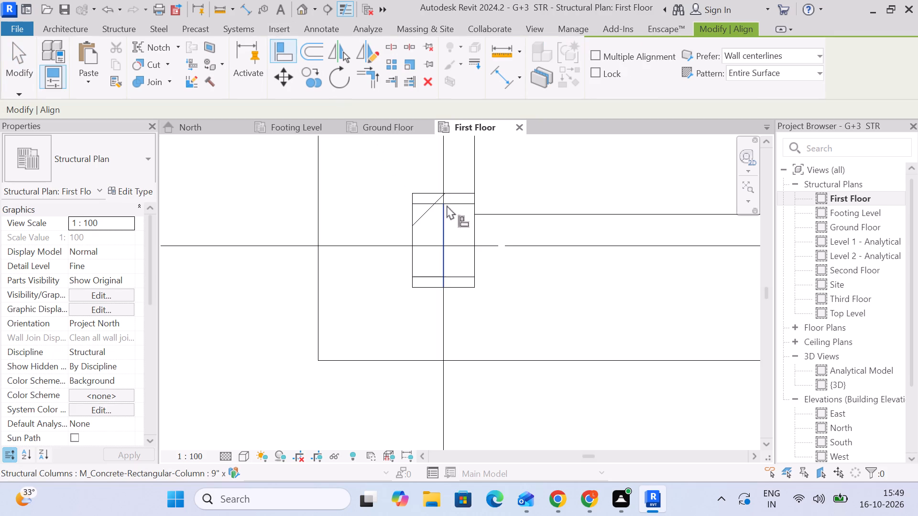
click(457, 197)
click(459, 200)
Align the north face of the structural column at grids A and 3 with the linked architectural column.
scroll(519, 215, down, 4)
middle_drag(546, 211, 166, 184)
middle_drag(442, 215, 724, 185)
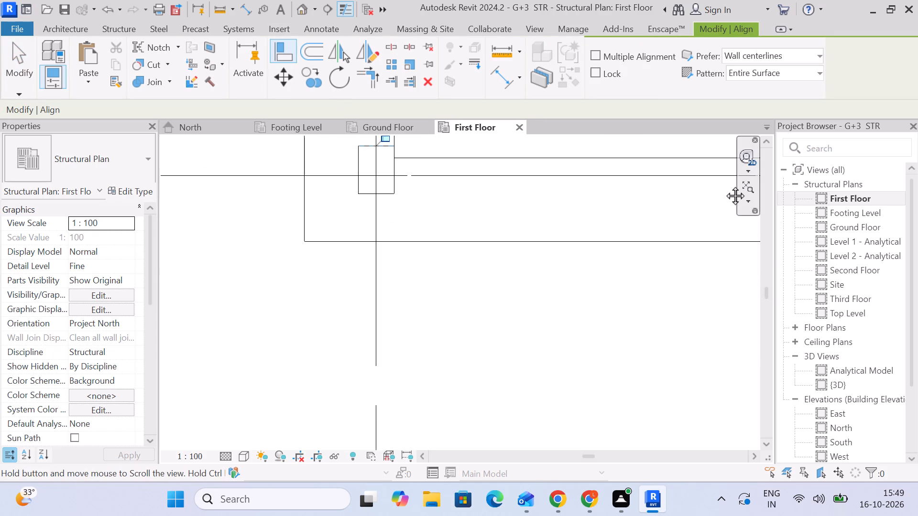
middle_drag(724, 185, 397, 188)
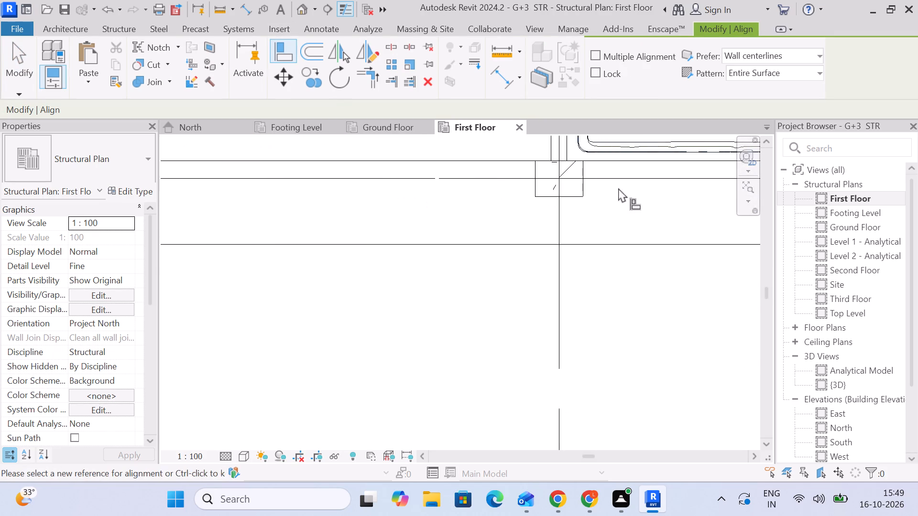
middle_drag(618, 188, 395, 176)
middle_drag(663, 182, 251, 196)
scroll(422, 150, up, 3)
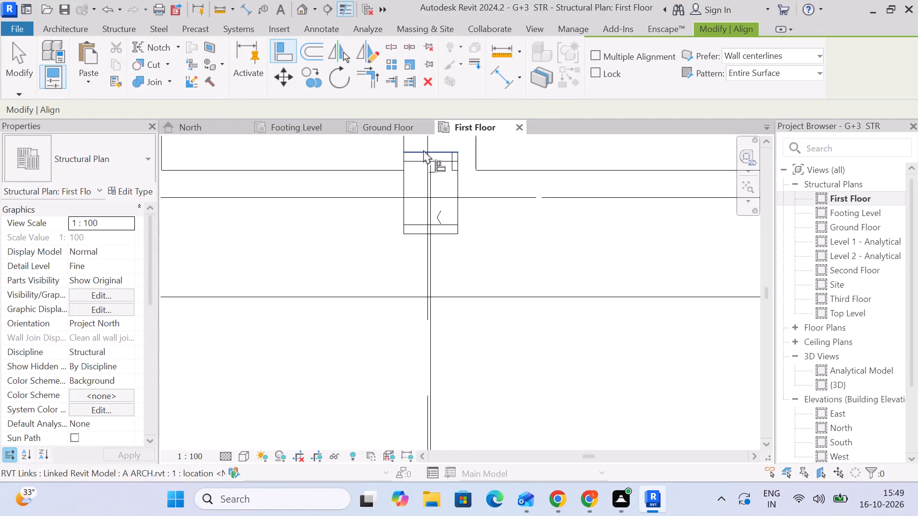
click(442, 149)
click(442, 157)
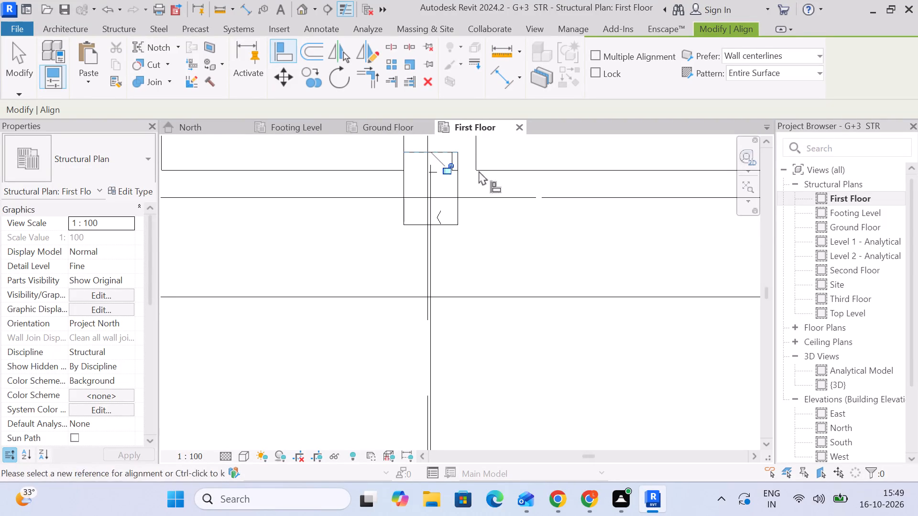
Align the north face of the structural column at grids A and 4 with the linked architectural column.
scroll(493, 180, down, 5)
middle_drag(565, 194, 423, 194)
middle_drag(628, 221, 319, 218)
middle_drag(680, 247, 556, 247)
scroll(500, 193, up, 1)
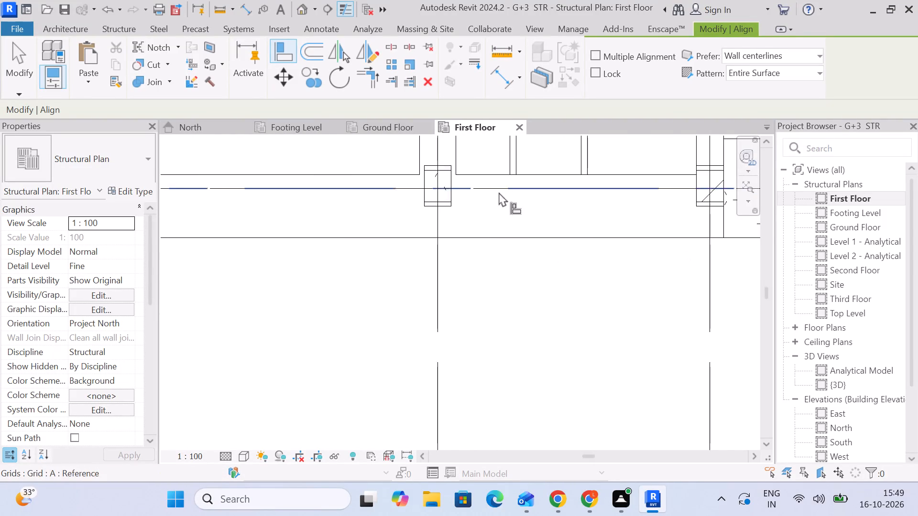
scroll(499, 192, up, 4)
click(386, 139)
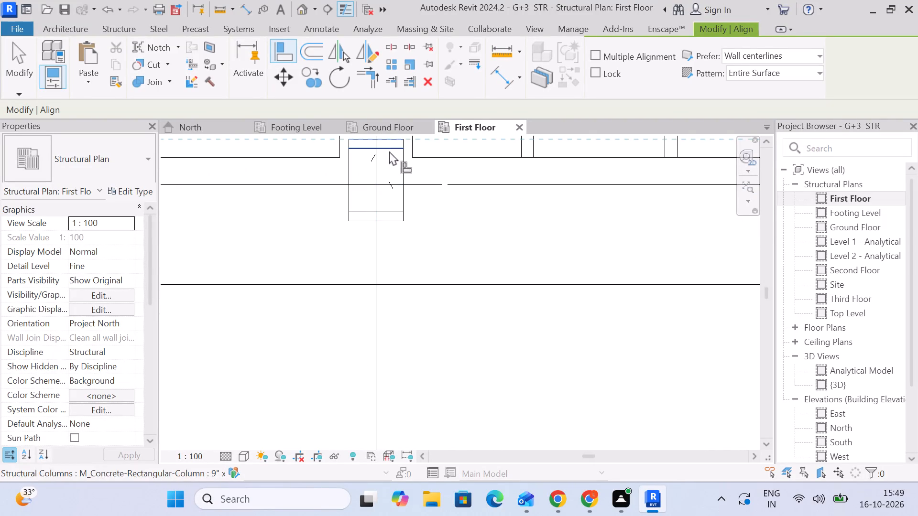
click(389, 151)
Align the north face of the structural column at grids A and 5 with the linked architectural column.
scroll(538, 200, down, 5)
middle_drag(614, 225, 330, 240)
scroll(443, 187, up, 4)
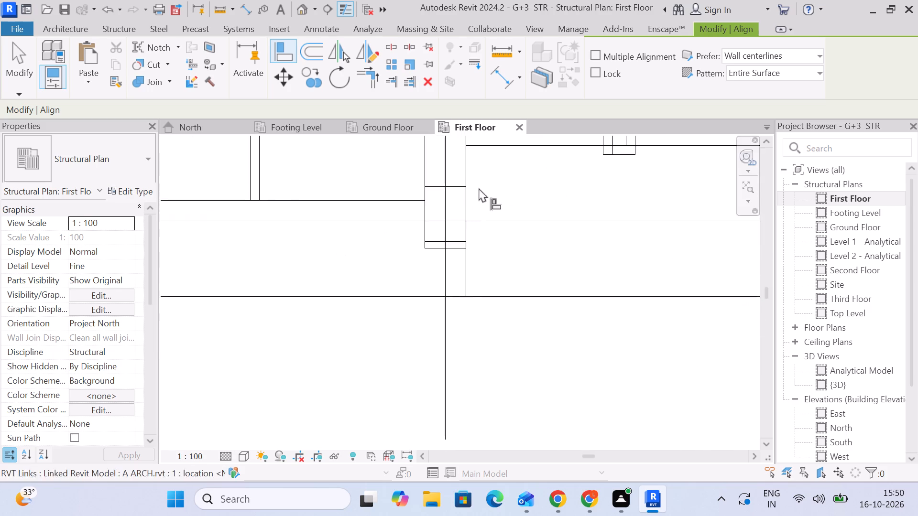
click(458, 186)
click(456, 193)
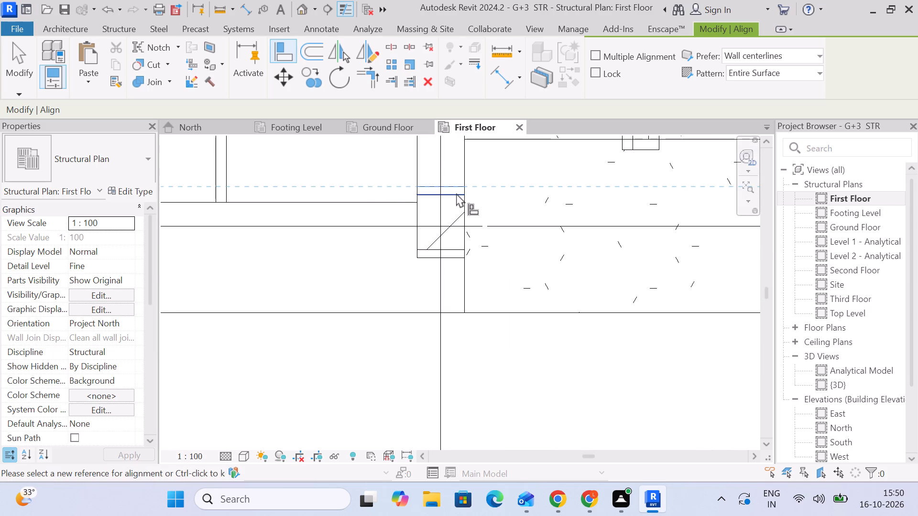
Review the First Floor column alignment along grid A between grids 5 and 1.
scroll(456, 194, down, 11)
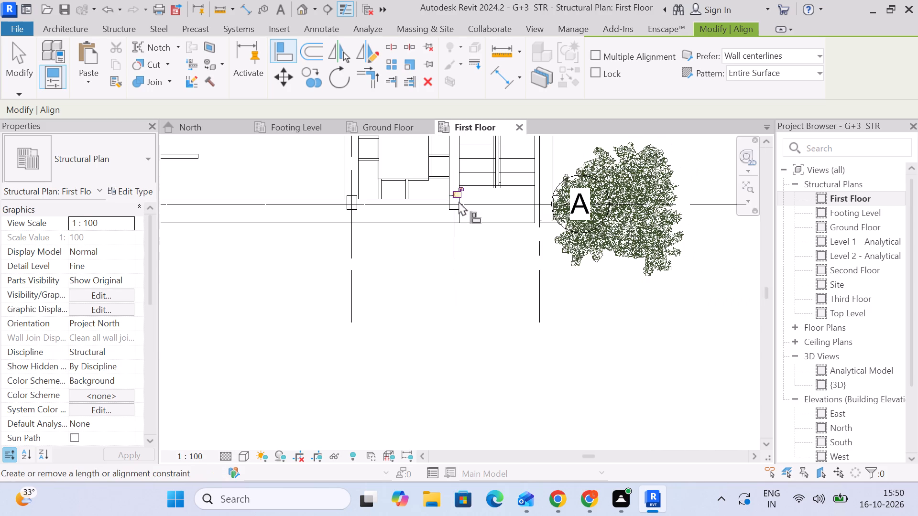
scroll(459, 202, down, 4)
middle_drag(348, 230, 500, 259)
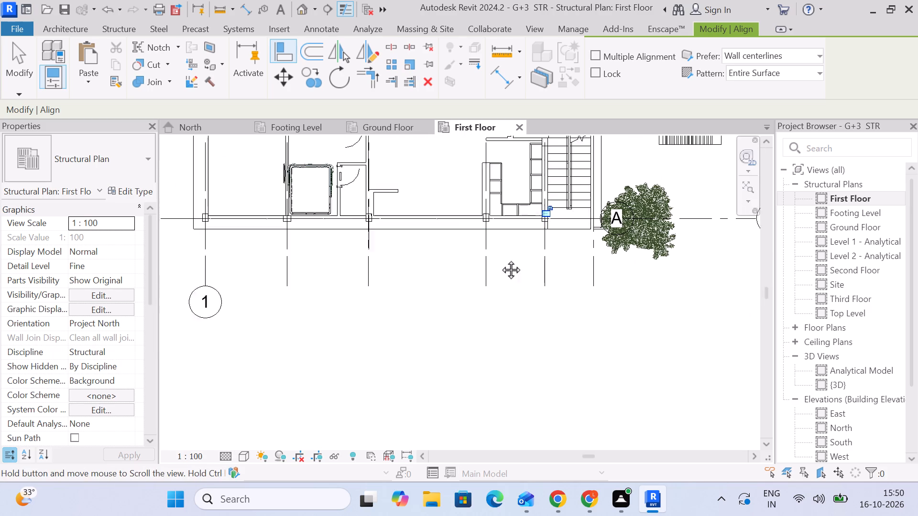
middle_drag(500, 259, 609, 291)
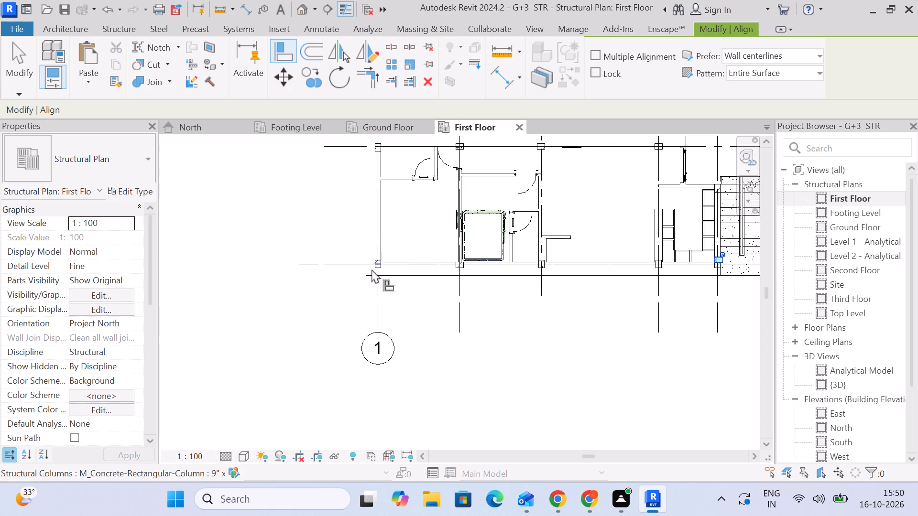
scroll(360, 288, up, 5)
scroll(389, 230, up, 4)
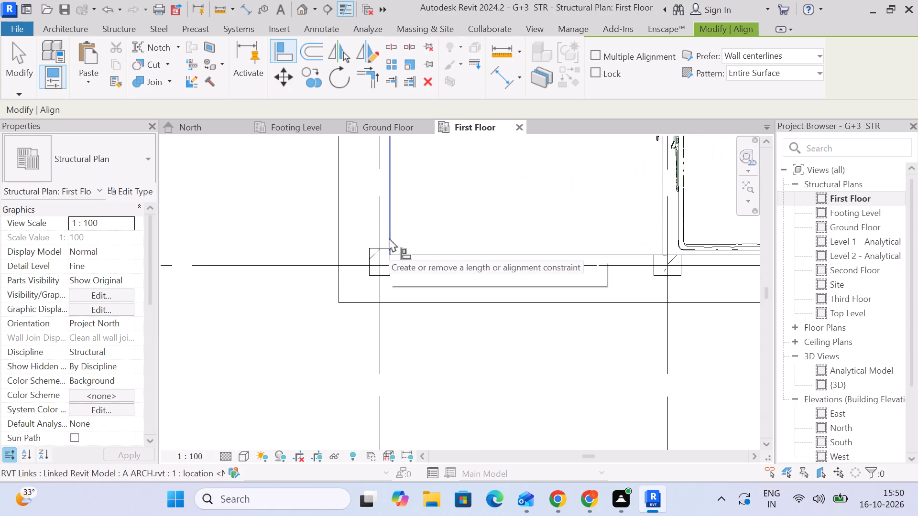
scroll(393, 242, down, 5)
middle_drag(421, 254, 0, 204)
scroll(164, 220, down, 2)
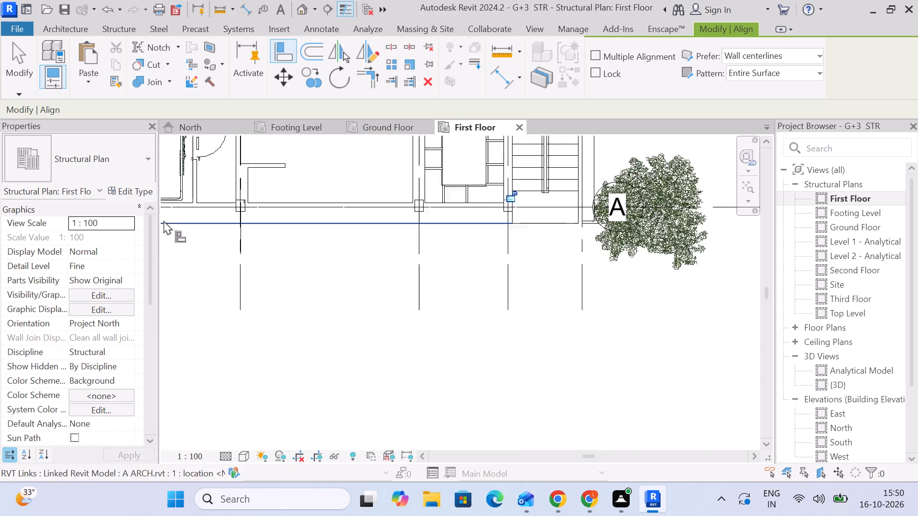
scroll(164, 220, down, 2)
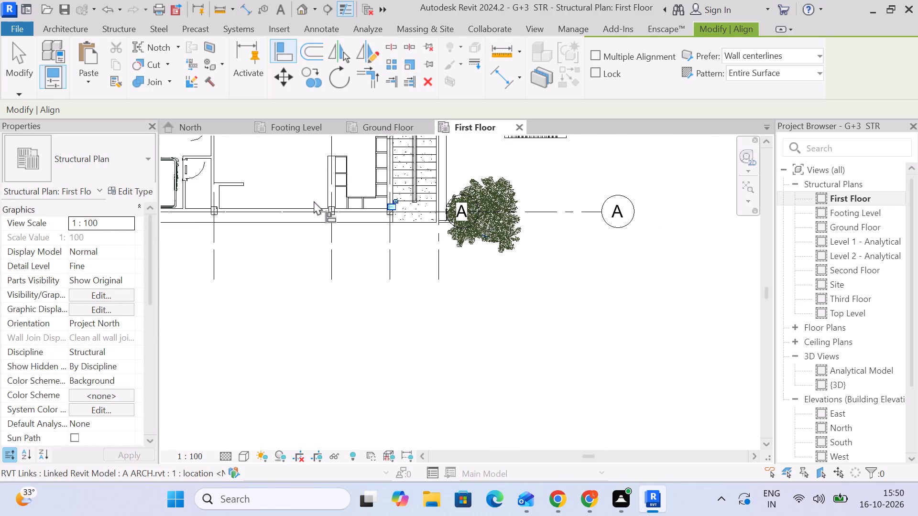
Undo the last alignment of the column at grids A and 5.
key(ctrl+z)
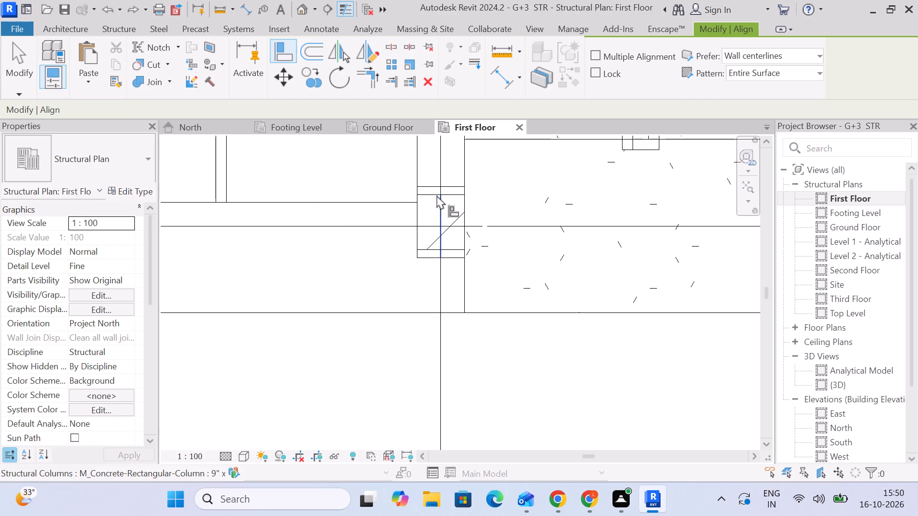
Align the structural column at grids A and 5 again, matching its north face to the linked architectural column.
click(430, 194)
click(432, 188)
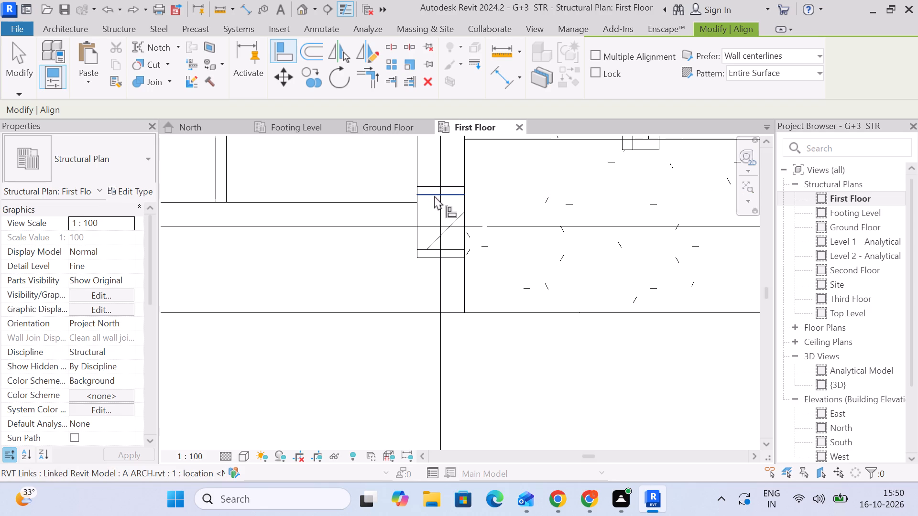
click(434, 195)
click(430, 183)
click(430, 183)
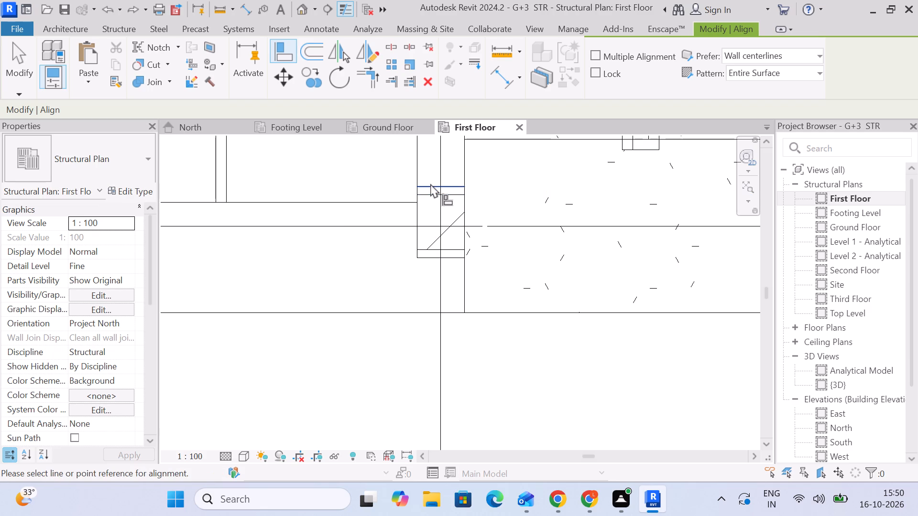
click(430, 183)
click(430, 190)
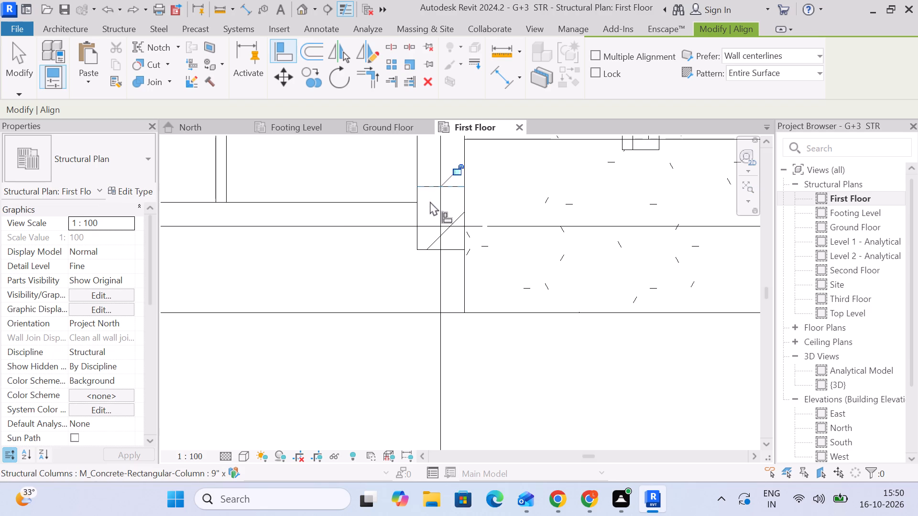
Examine the First Floor structural columns along grid B against the architectural link, especially at grid 2, and leave the Align command.
scroll(425, 228, down, 16)
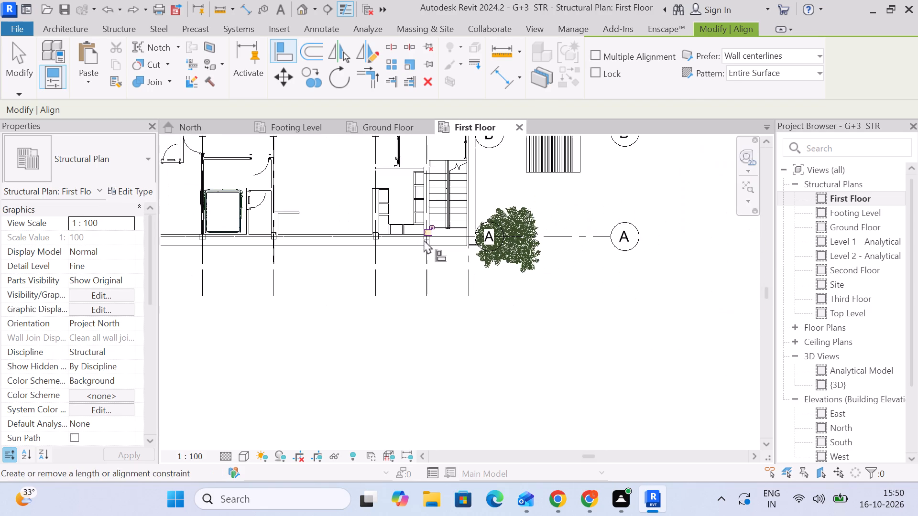
middle_drag(399, 206, 426, 277)
scroll(434, 245, up, 9)
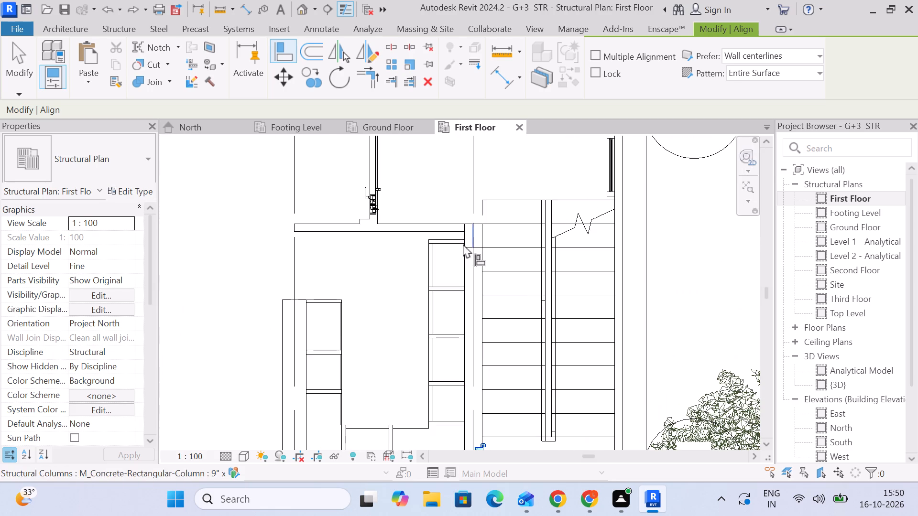
scroll(472, 245, down, 6)
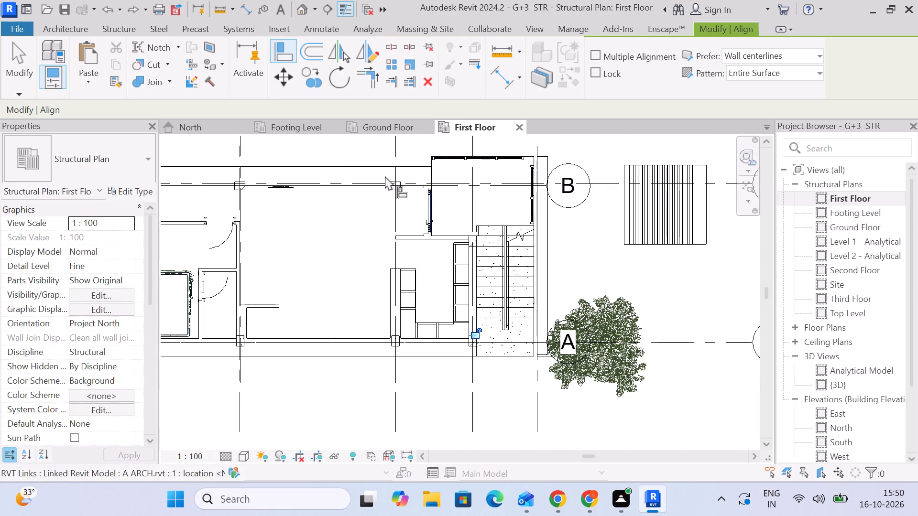
scroll(402, 187, up, 5)
scroll(352, 214, down, 4)
middle_drag(351, 215, 675, 273)
scroll(255, 252, up, 2)
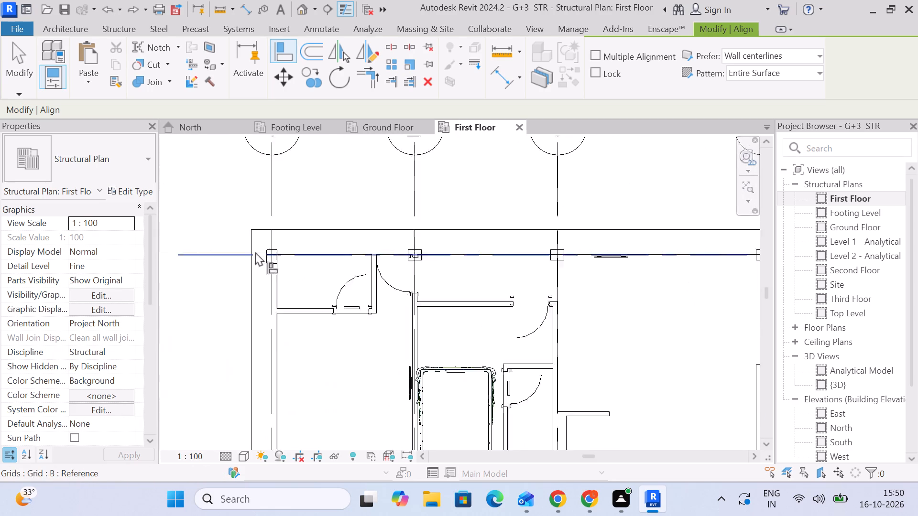
scroll(255, 252, up, 2)
scroll(542, 255, up, 5)
scroll(457, 266, up, 3)
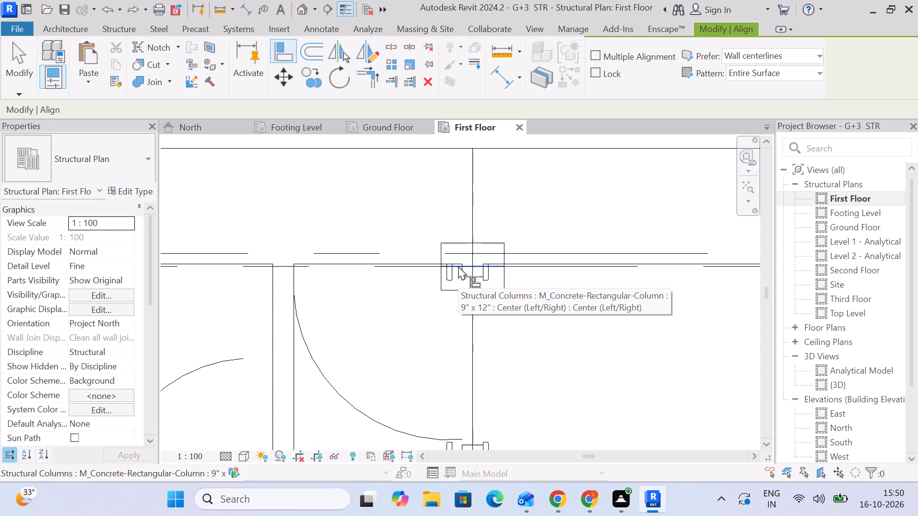
scroll(459, 265, up, 5)
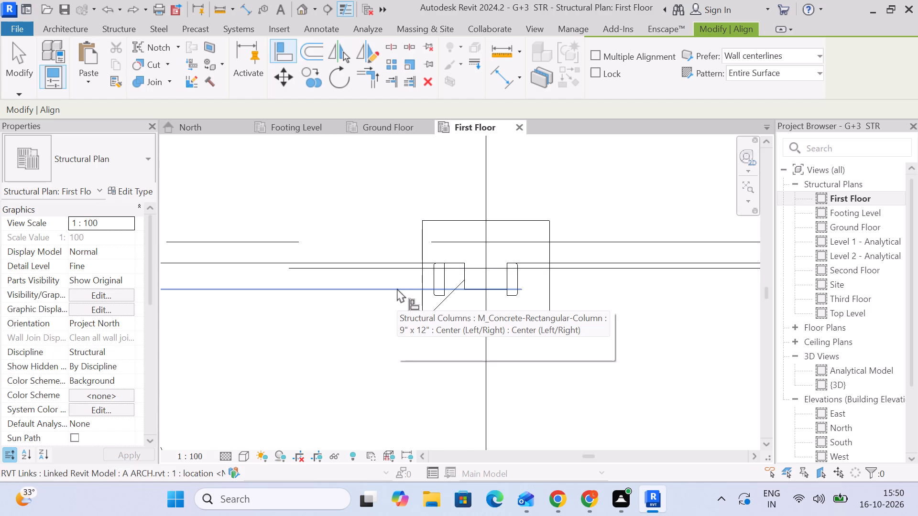
scroll(440, 241, down, 3)
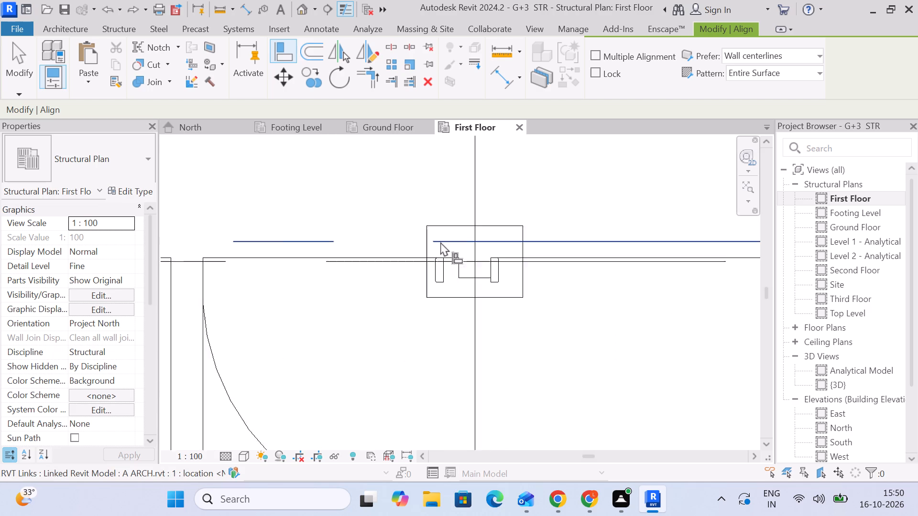
scroll(440, 242, down, 9)
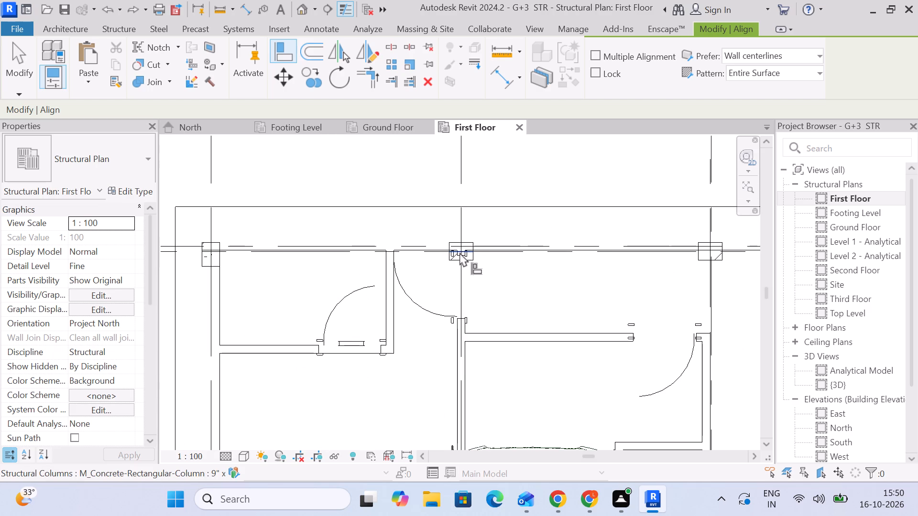
middle_drag(459, 254, 416, 246)
scroll(415, 245, down, 4)
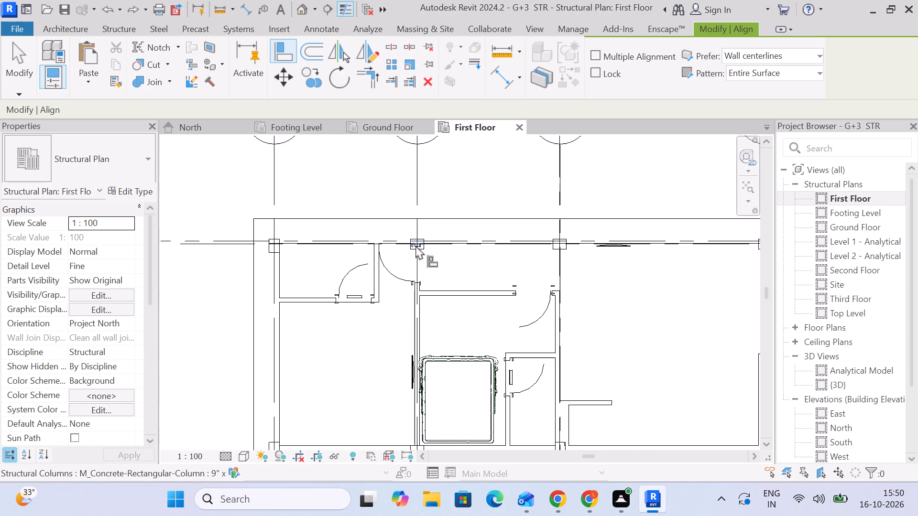
scroll(560, 249, up, 5)
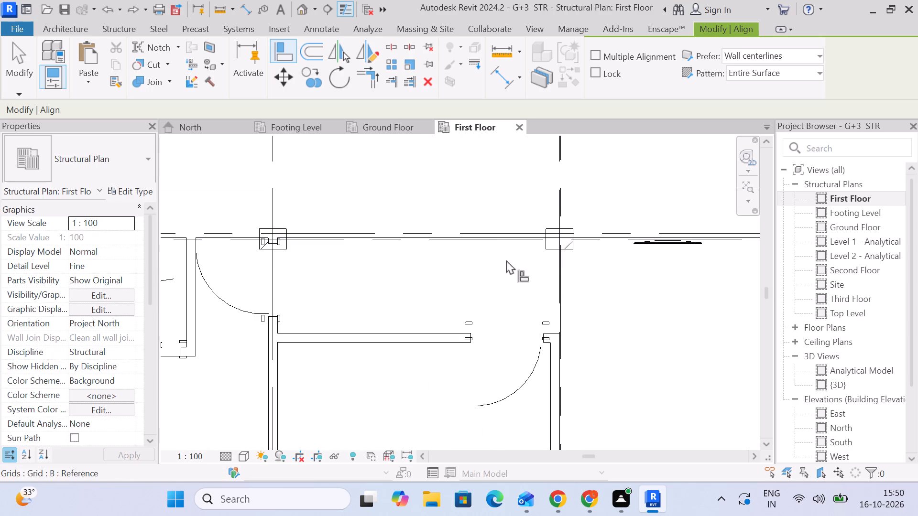
key(Escape)
key(Escape)
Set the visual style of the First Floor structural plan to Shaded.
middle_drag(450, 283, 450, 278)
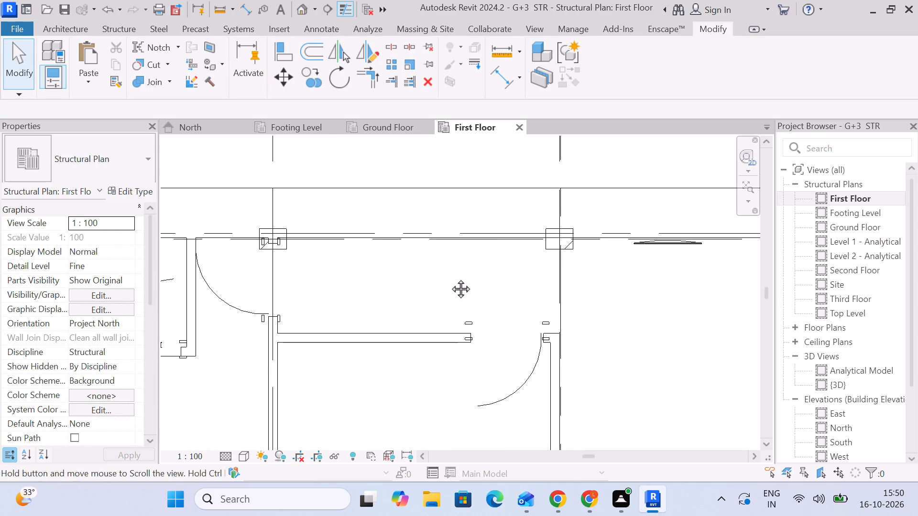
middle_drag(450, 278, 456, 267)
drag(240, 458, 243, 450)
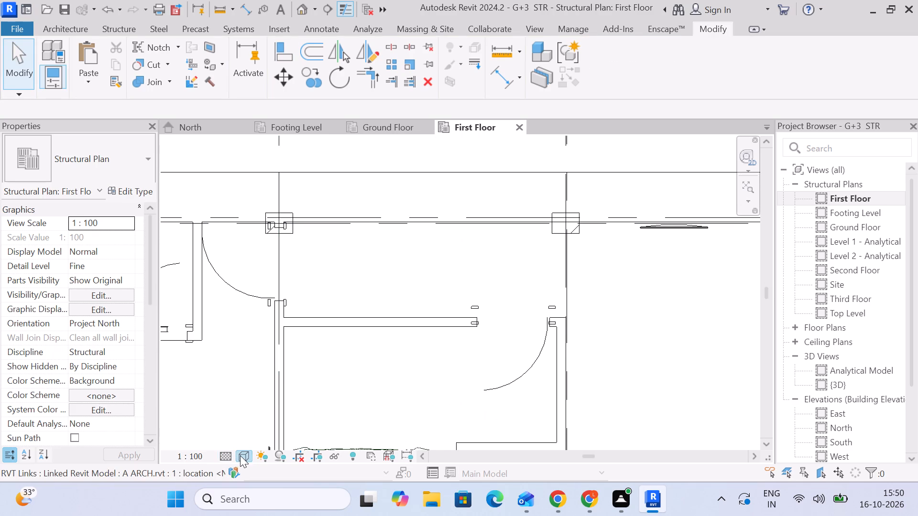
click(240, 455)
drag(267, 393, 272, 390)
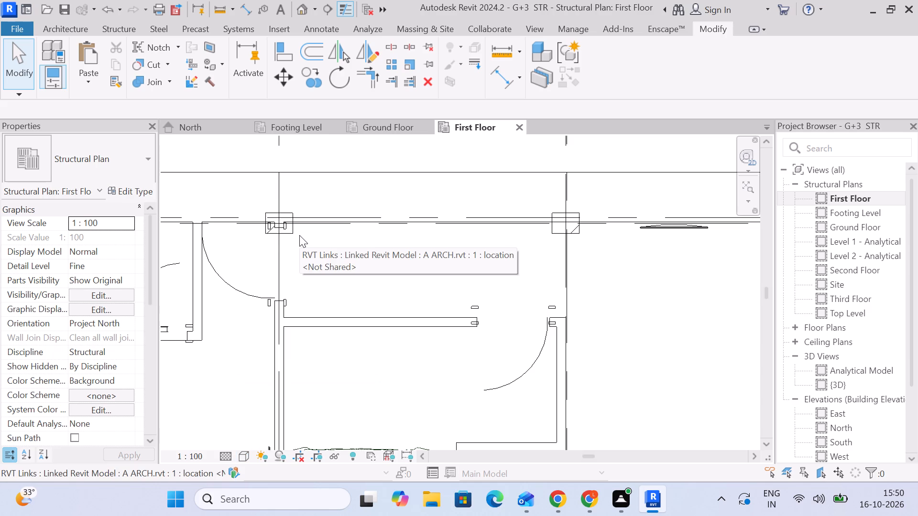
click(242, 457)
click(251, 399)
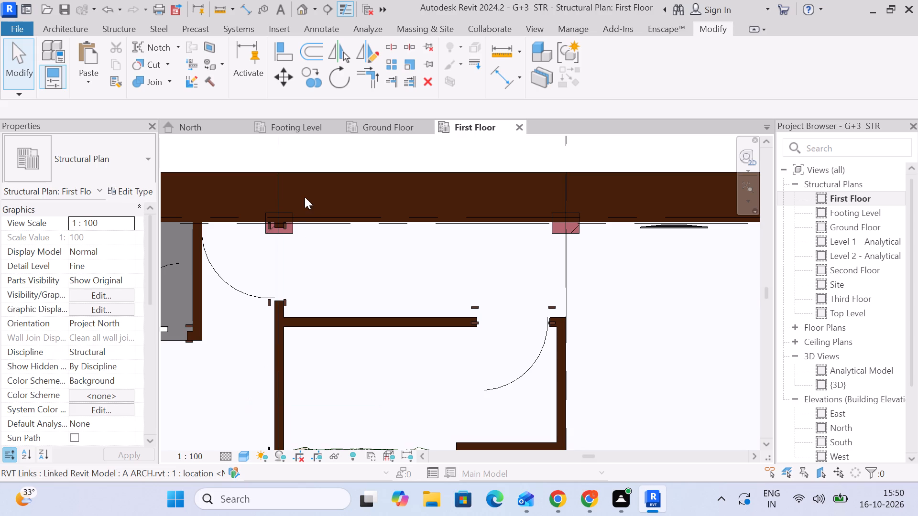
Examine the shaded First Floor columns along grid B against the linked architectural walls and grid lines.
scroll(298, 209, up, 6)
scroll(323, 251, down, 6)
scroll(320, 250, up, 5)
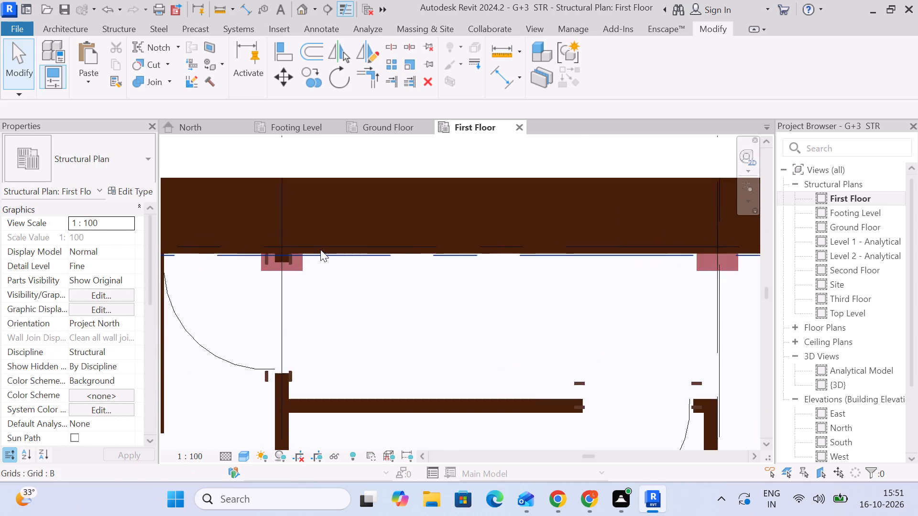
click(320, 246)
scroll(328, 259, down, 2)
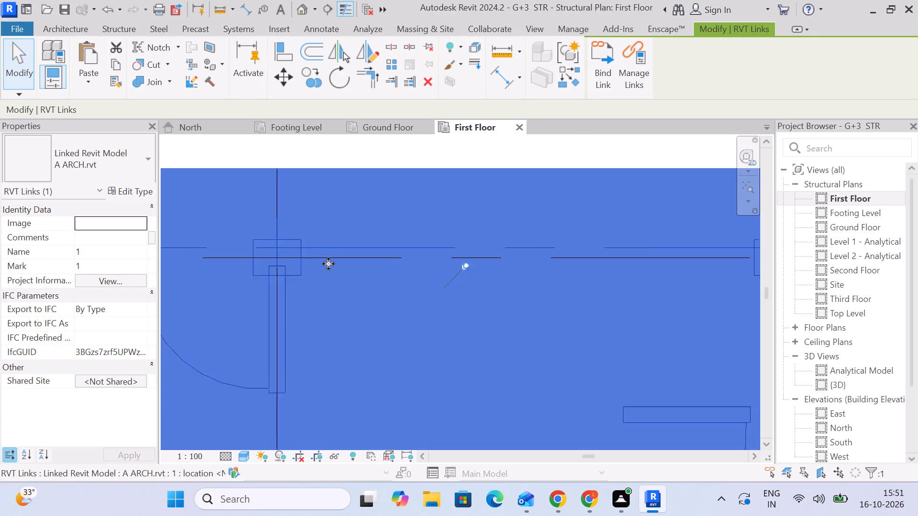
scroll(328, 264, down, 8)
click(494, 223)
scroll(507, 269, up, 4)
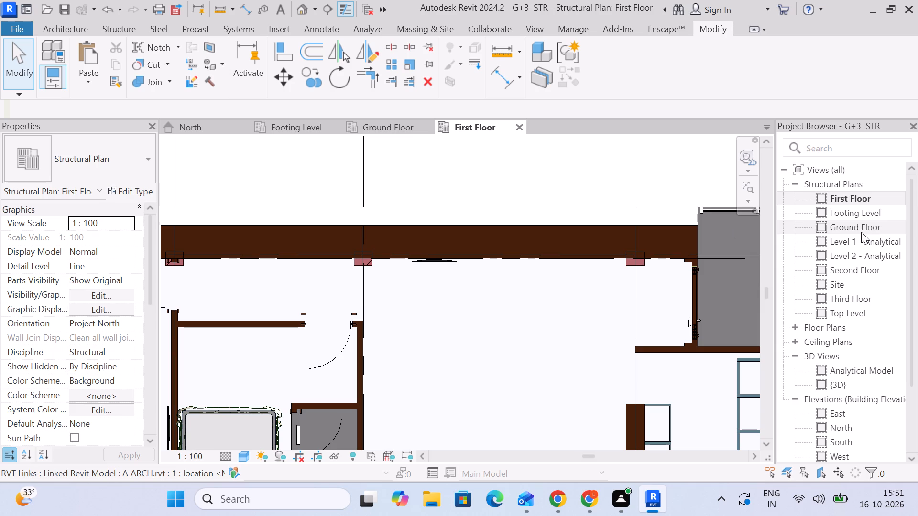
Open the Second Floor structural plan, examine the column at grids B and 3, and close that plan.
double_click(846, 269)
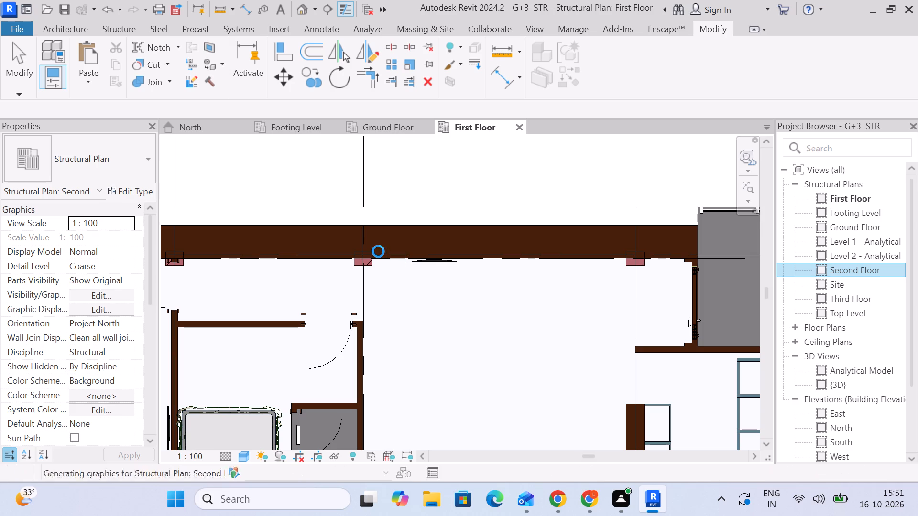
scroll(367, 226, up, 5)
scroll(344, 316, up, 5)
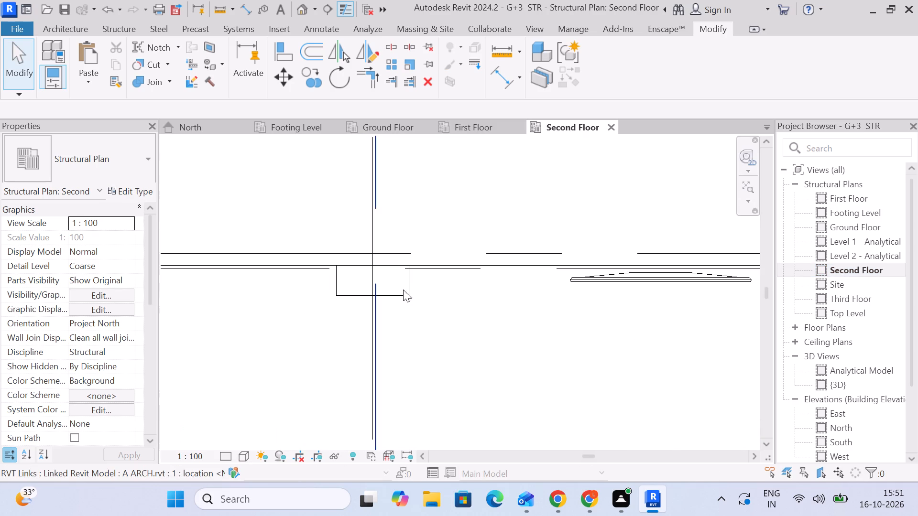
click(410, 256)
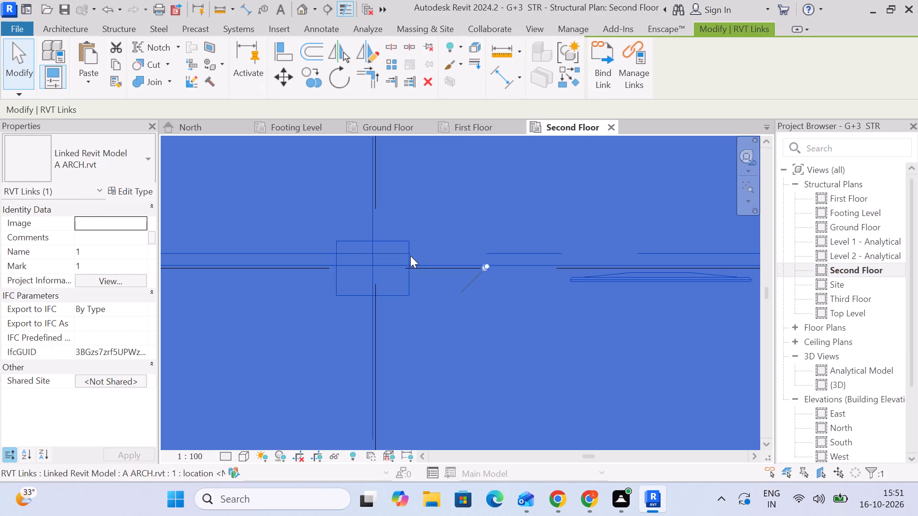
scroll(410, 258, down, 16)
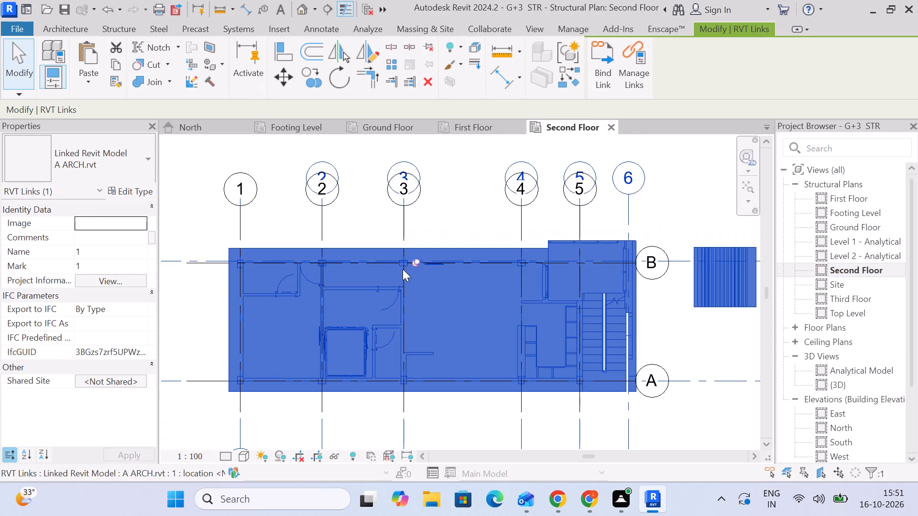
key(Escape)
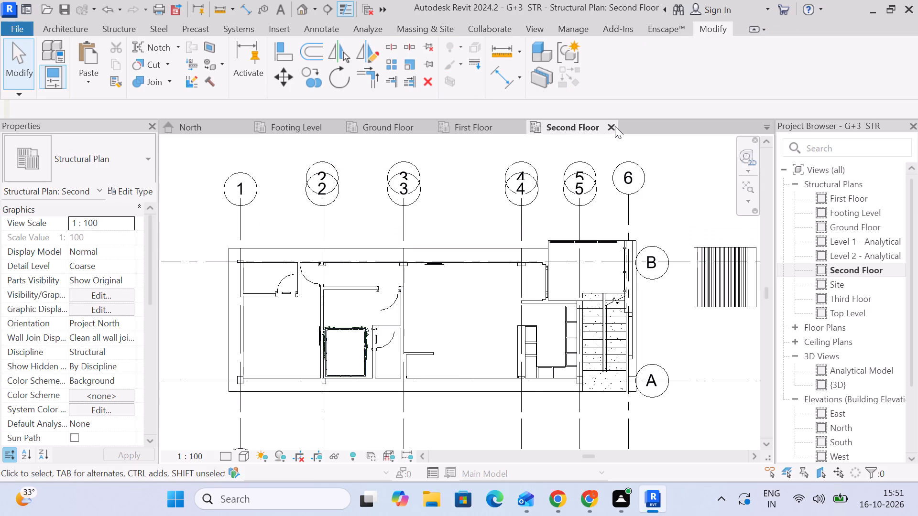
click(612, 126)
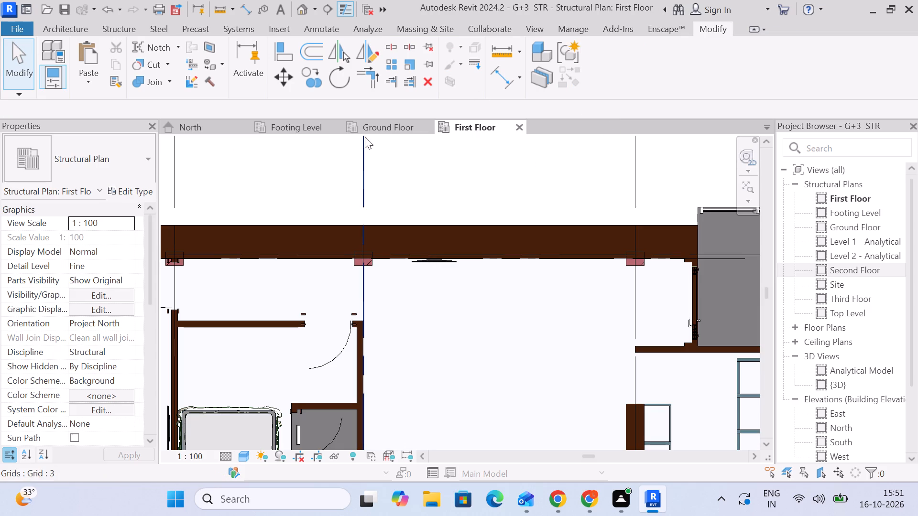
Inspect the First Floor structural column at grids B and 3 and its neighbours along grid B.
click(371, 261)
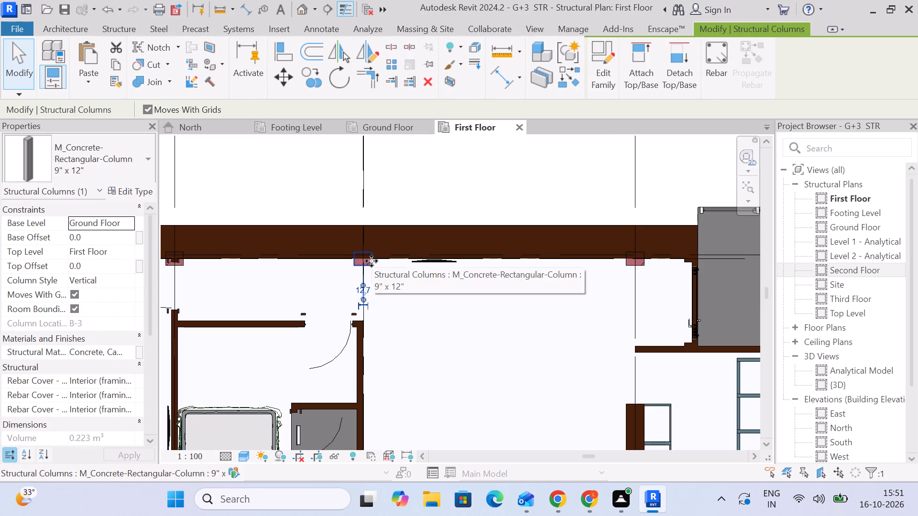
scroll(372, 260, up, 11)
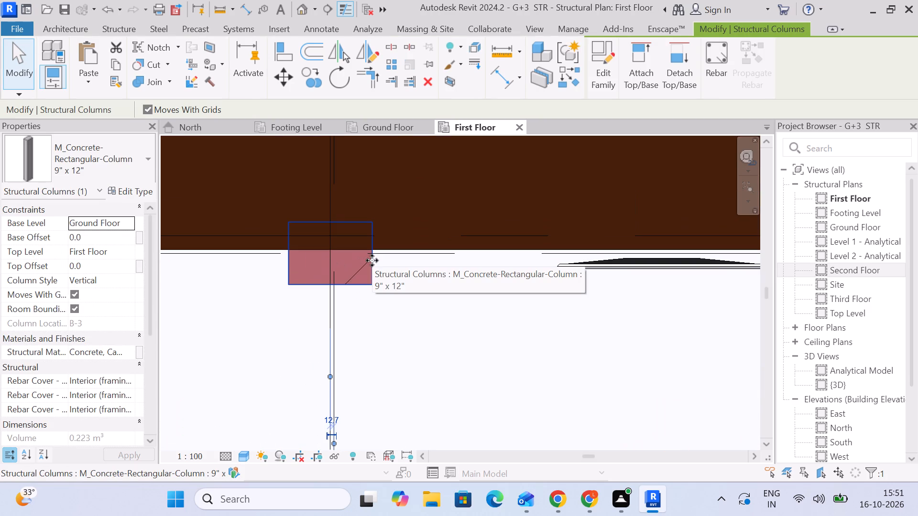
scroll(373, 266, down, 4)
middle_drag(372, 279, 453, 280)
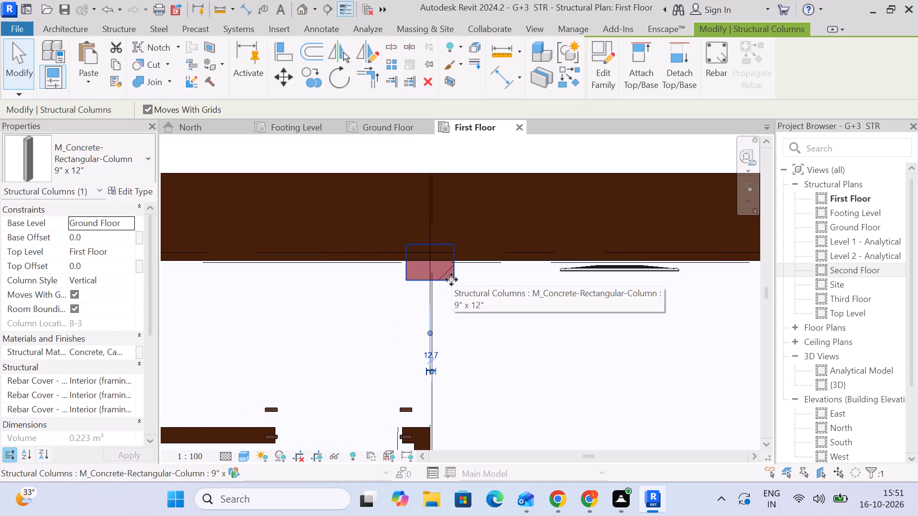
key(Escape)
scroll(451, 279, down, 6)
middle_drag(248, 277, 345, 213)
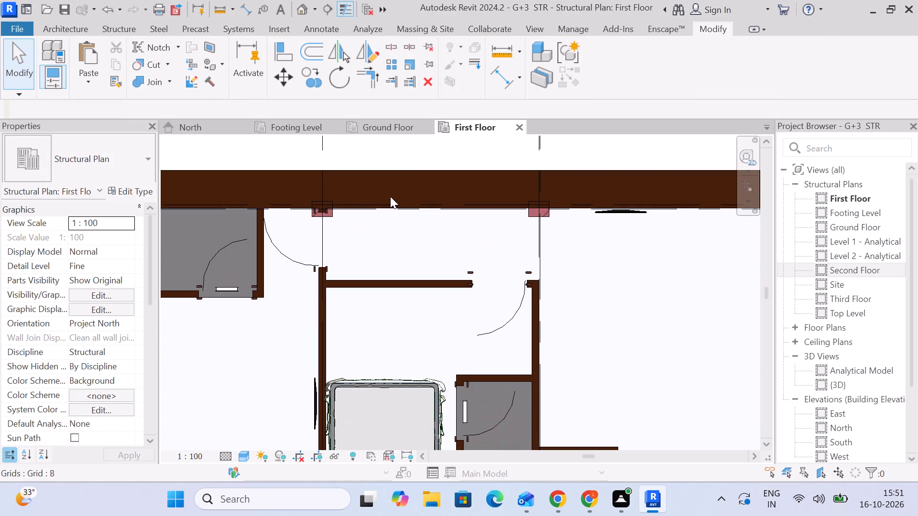
scroll(354, 247, down, 3)
Set the visual style of the First Floor structural plan to Hidden Line.
click(243, 457)
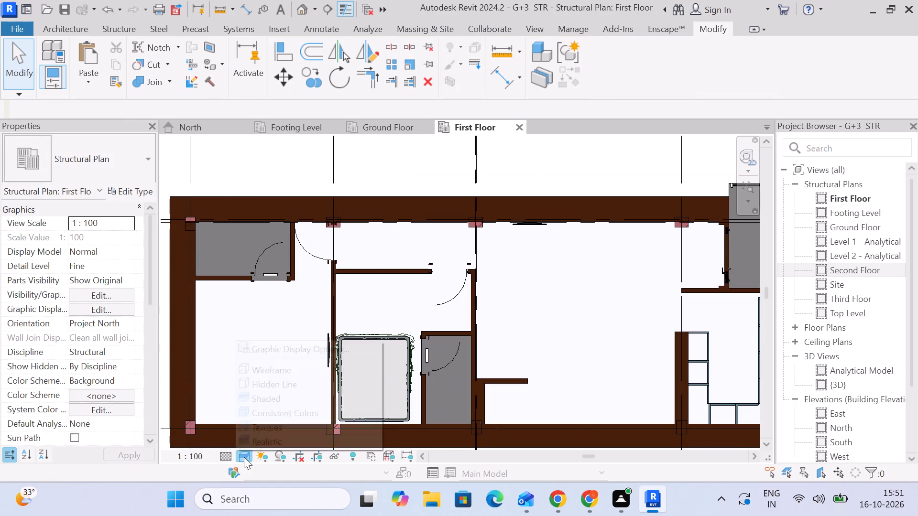
click(278, 383)
Compare the structural and linked architectural grid B lines and the columns along them on the First Floor.
scroll(440, 228, up, 6)
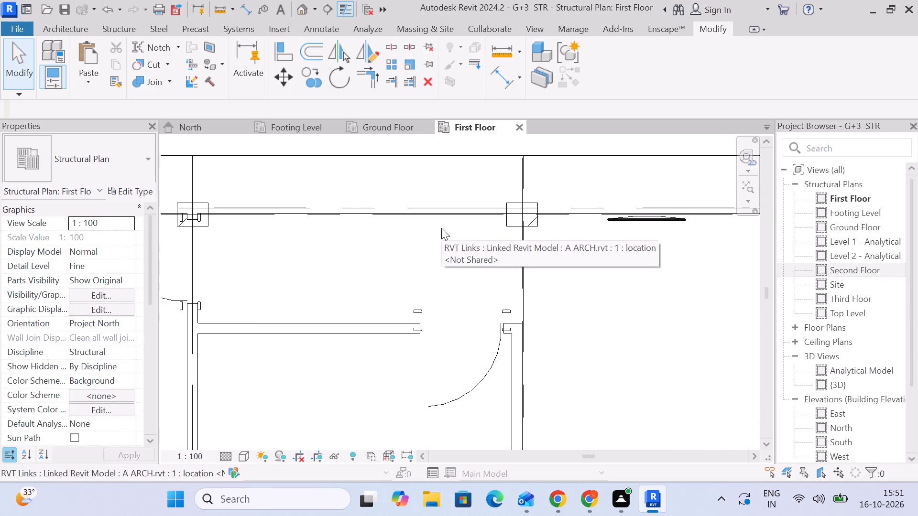
scroll(443, 235, down, 13)
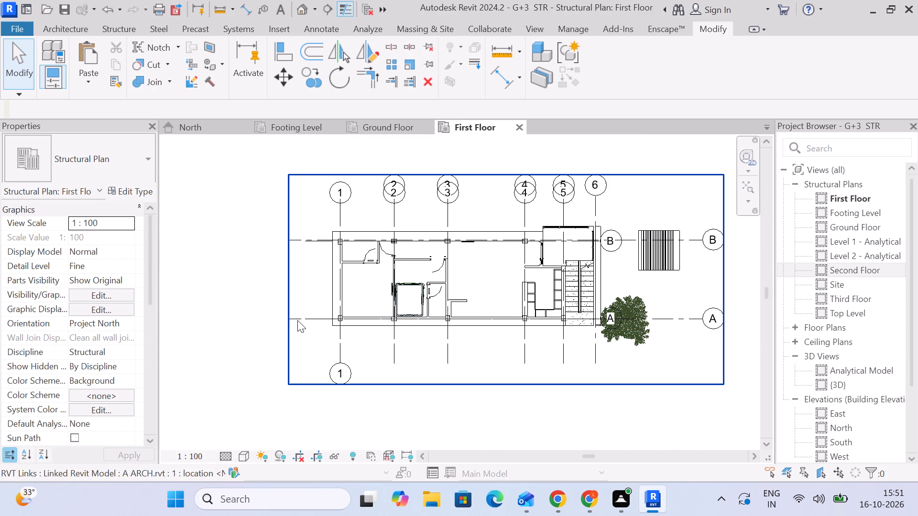
scroll(605, 252, up, 10)
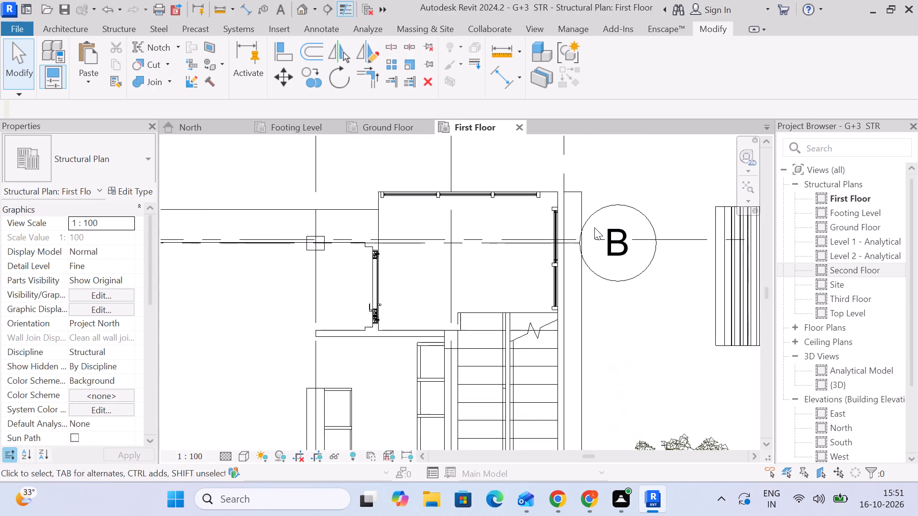
scroll(544, 243, up, 2)
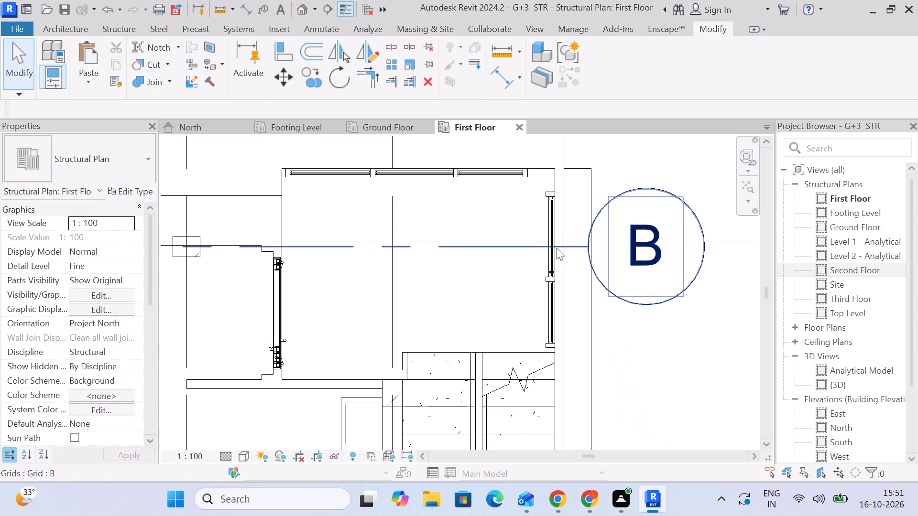
scroll(575, 248, down, 6)
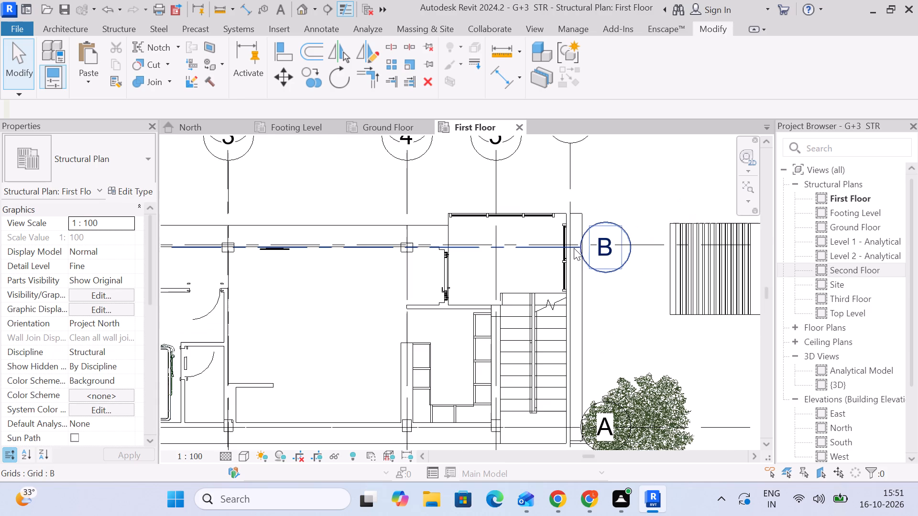
middle_drag(231, 234, 458, 233)
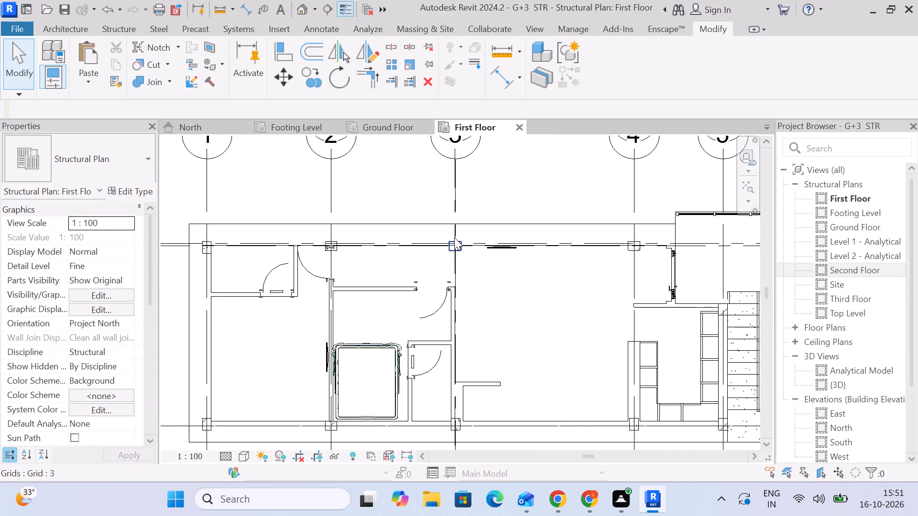
scroll(388, 240, up, 4)
scroll(270, 256, up, 2)
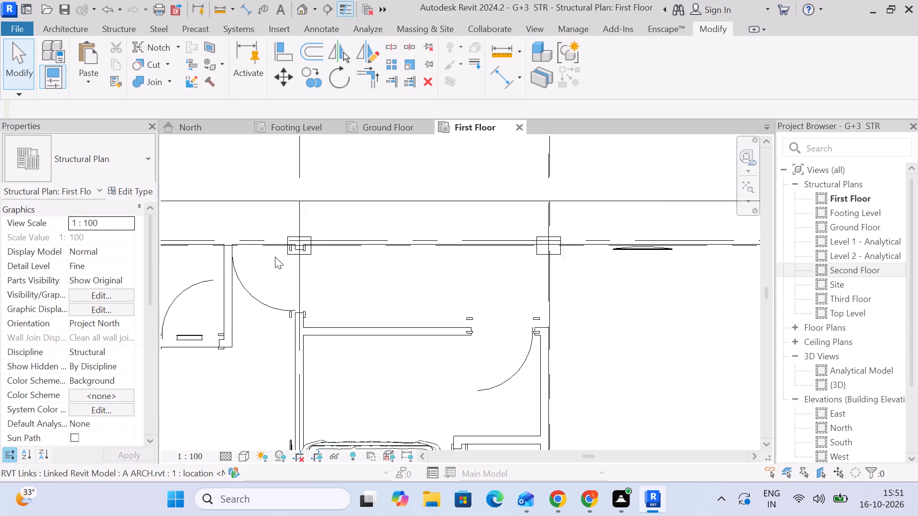
scroll(275, 257, up, 2)
scroll(313, 236, down, 3)
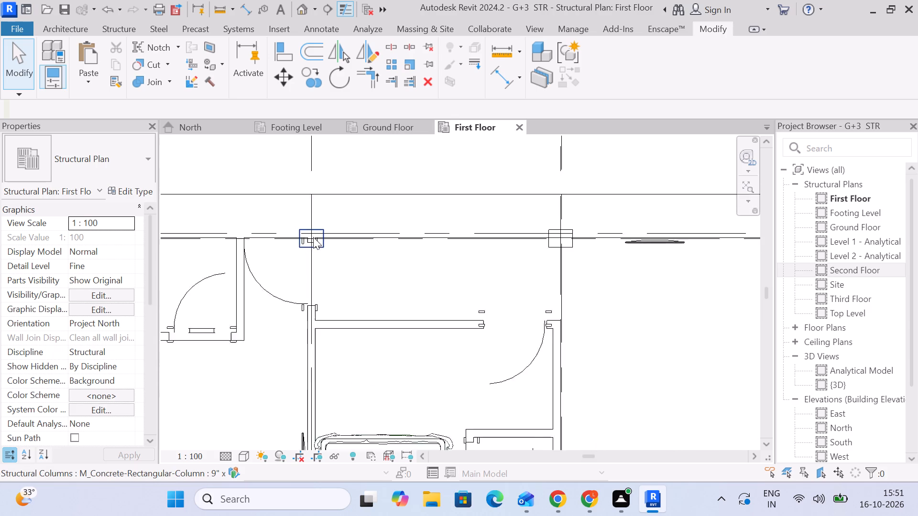
Align structural grid B with the linked architectural model's grid B on the First Floor plan.
scroll(313, 237, down, 2)
middle_drag(492, 264, 302, 257)
middle_drag(545, 255, 360, 255)
middle_drag(631, 239, 531, 240)
scroll(531, 240, up, 3)
click(561, 224)
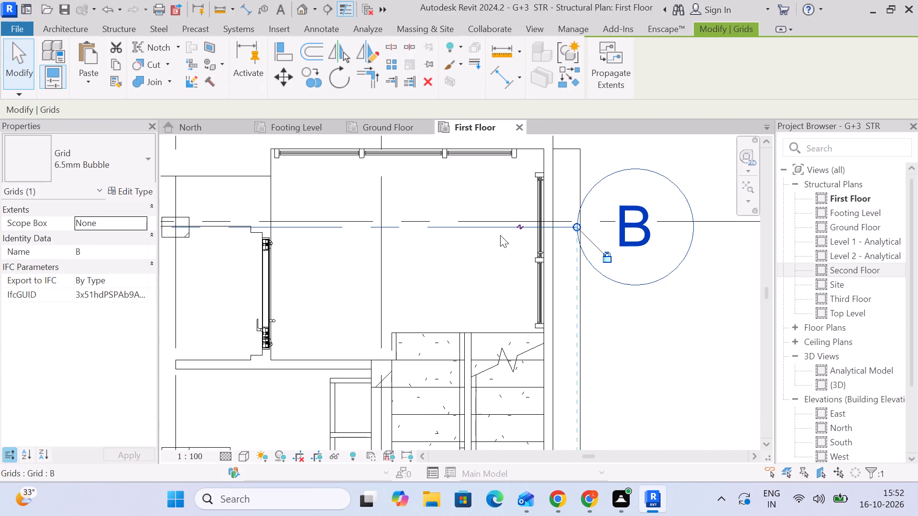
drag(477, 229, 478, 220)
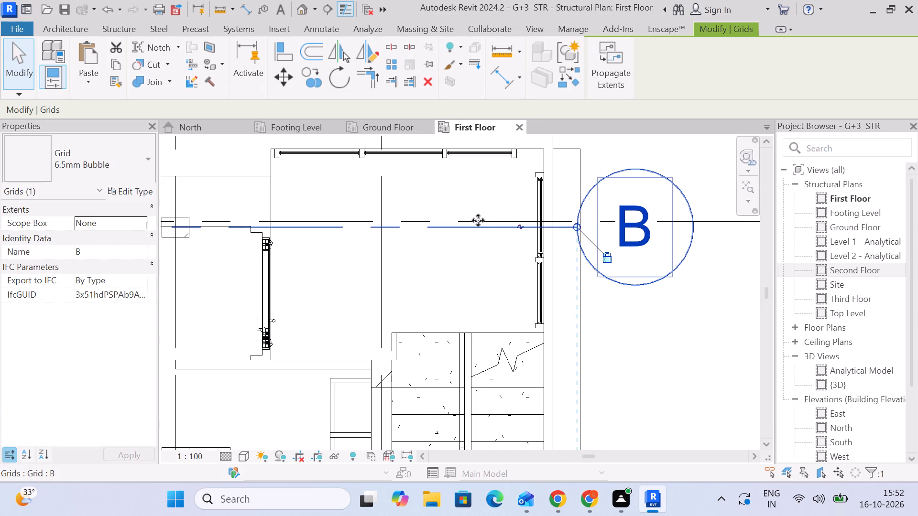
drag(478, 220, 479, 219)
click(270, 37)
drag(278, 40, 288, 56)
click(471, 218)
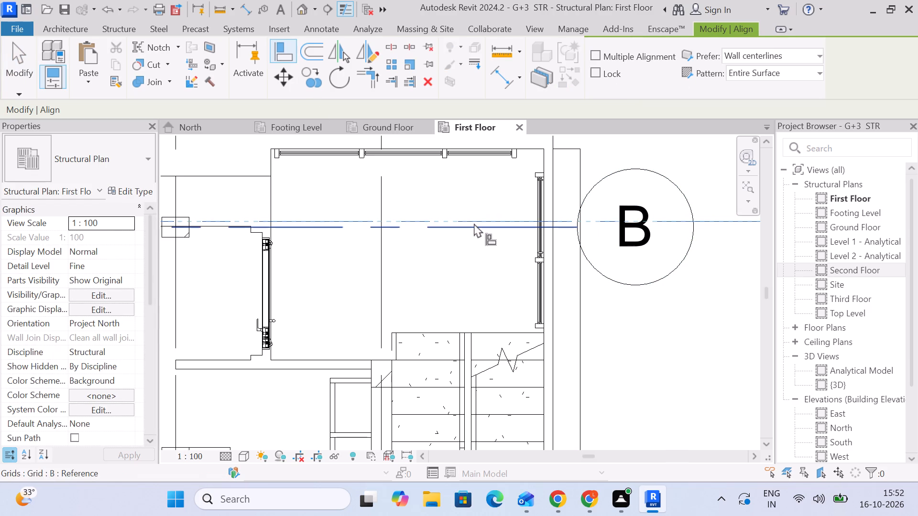
click(475, 225)
Compare the structural grids and columns with the linked architectural model along grids A and B on the First Floor.
scroll(387, 233, down, 2)
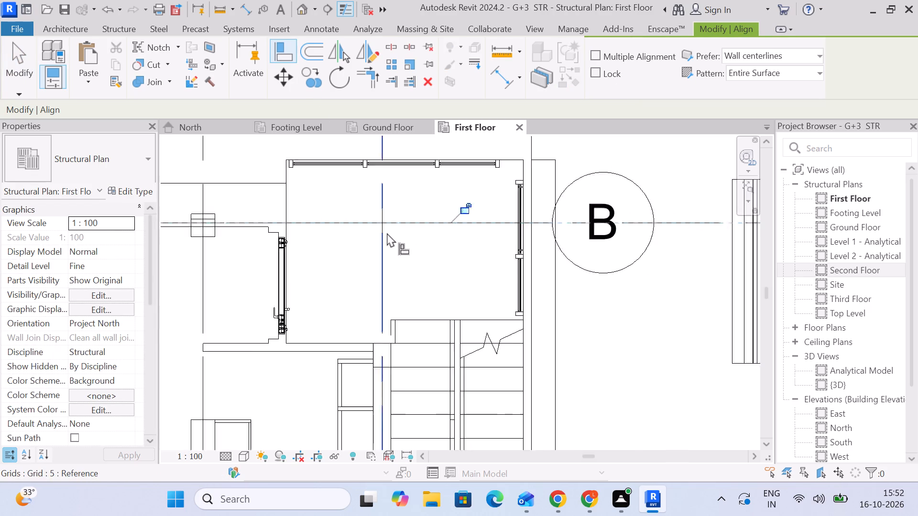
scroll(387, 233, down, 8)
middle_drag(390, 238, 515, 239)
scroll(511, 342, up, 5)
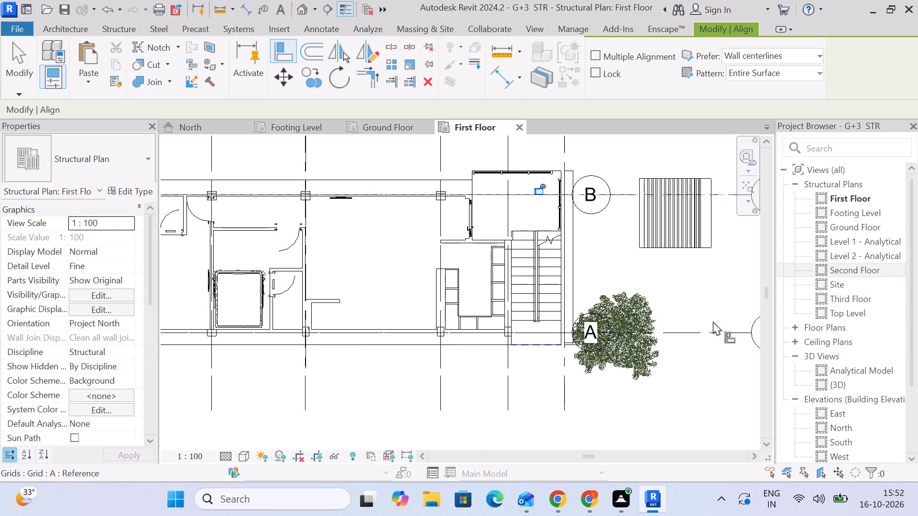
scroll(634, 321, up, 5)
scroll(587, 341, up, 5)
scroll(446, 304, down, 3)
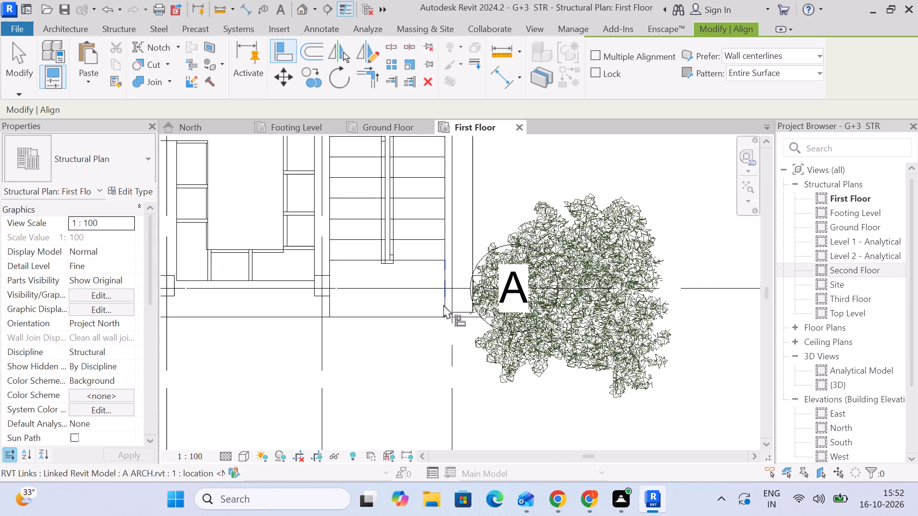
scroll(443, 304, down, 15)
middle_drag(437, 306, 568, 279)
scroll(372, 219, up, 6)
scroll(330, 200, up, 2)
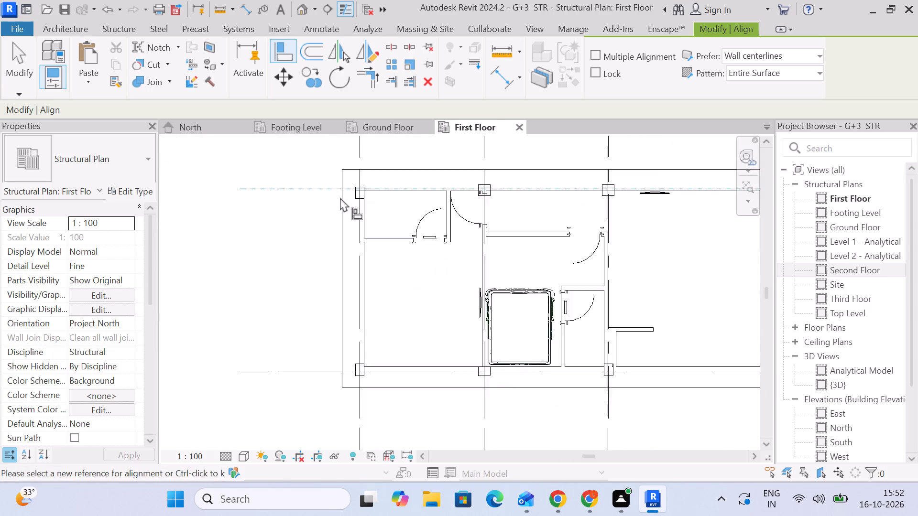
scroll(340, 197, up, 14)
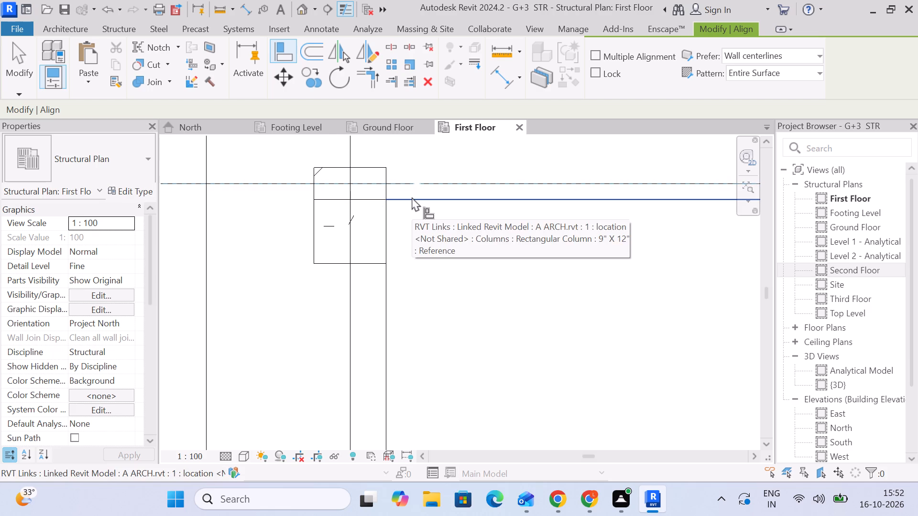
scroll(416, 200, down, 12)
middle_drag(636, 216, 475, 250)
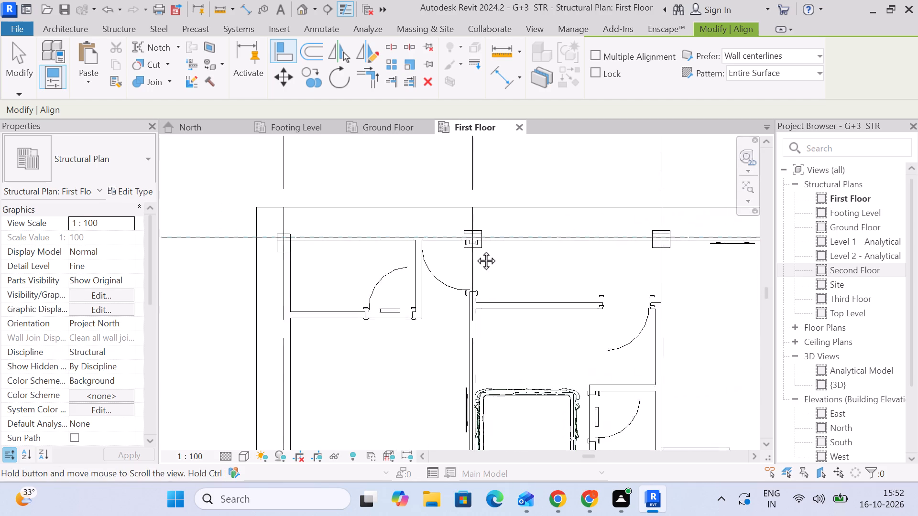
middle_drag(475, 250, 433, 244)
scroll(432, 244, up, 5)
scroll(404, 209, up, 10)
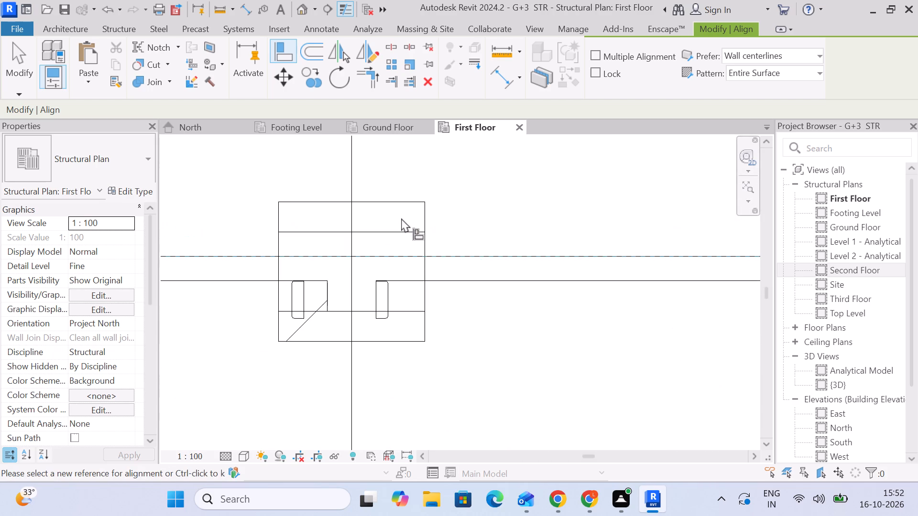
Leave the Align command and inspect the structural and linked architectural columns at grids B and 2.
key(Escape)
key(Escape)
click(396, 199)
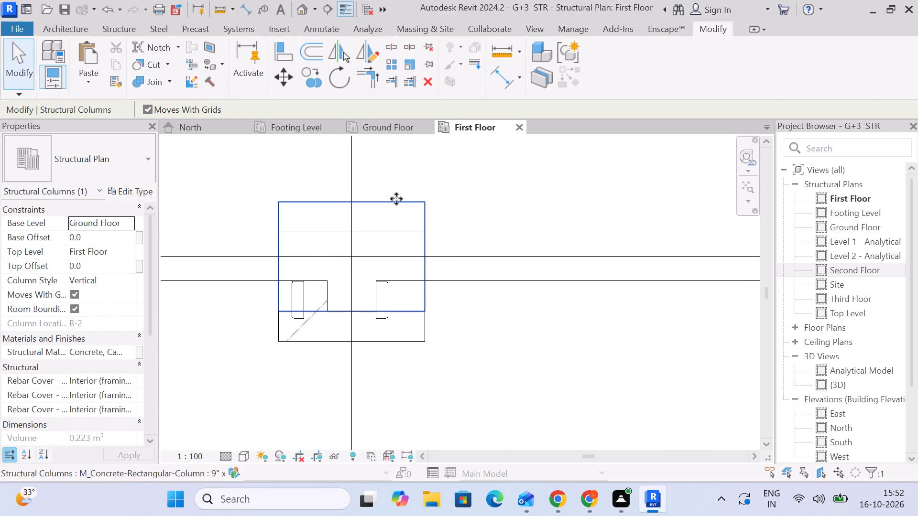
click(483, 370)
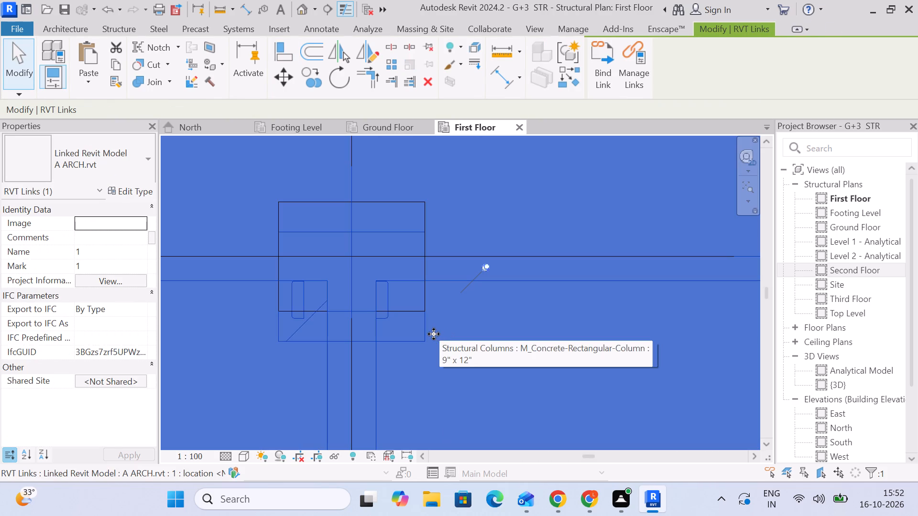
key(Escape)
click(416, 346)
key(Escape)
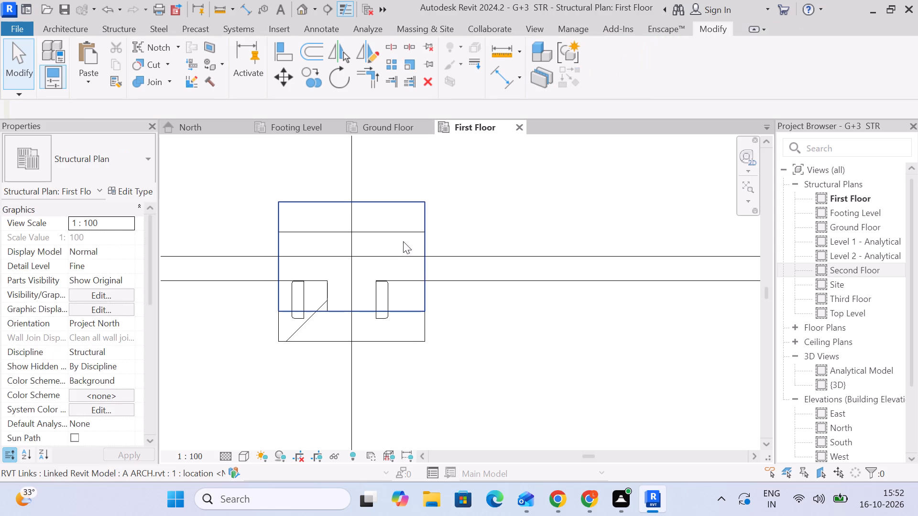
Inspect the structural column at grids B and 1 against the linked architectural column.
scroll(405, 218, down, 9)
middle_drag(408, 218, 656, 219)
middle_drag(330, 190, 389, 194)
scroll(273, 227, up, 5)
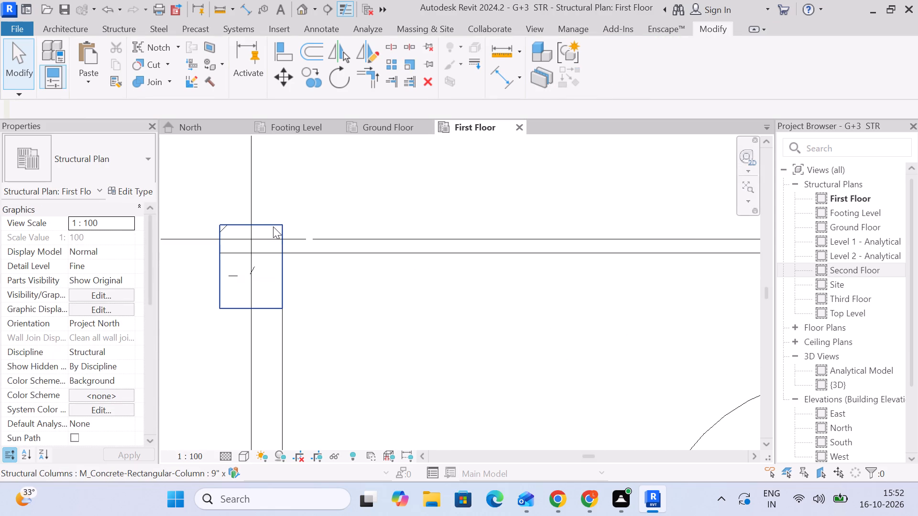
click(288, 267)
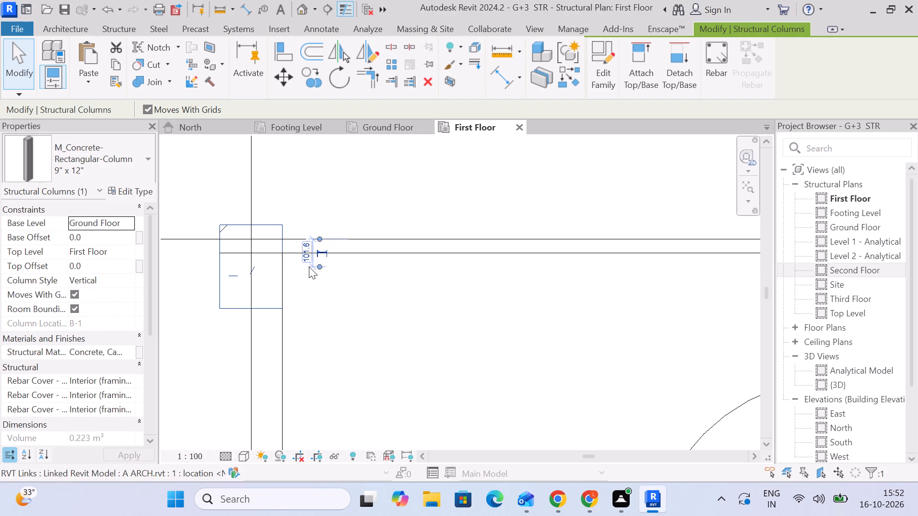
click(333, 314)
key(Escape)
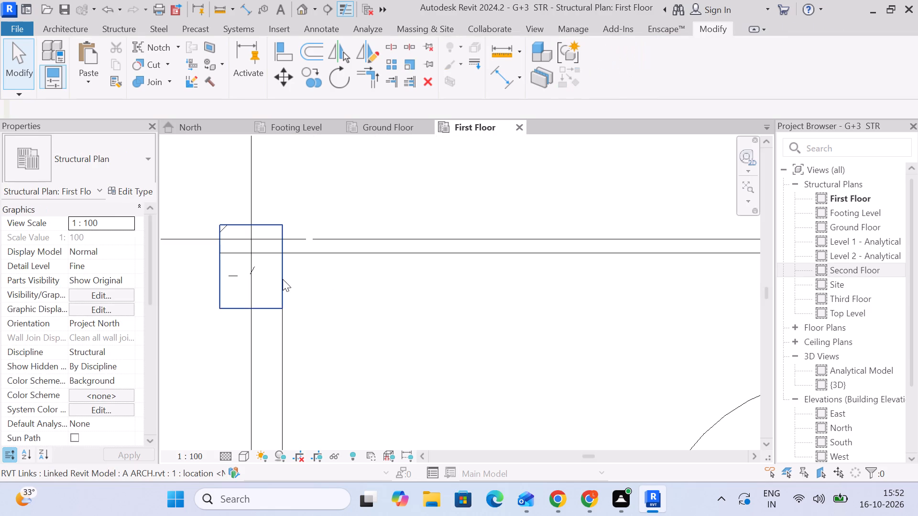
click(254, 308)
click(413, 323)
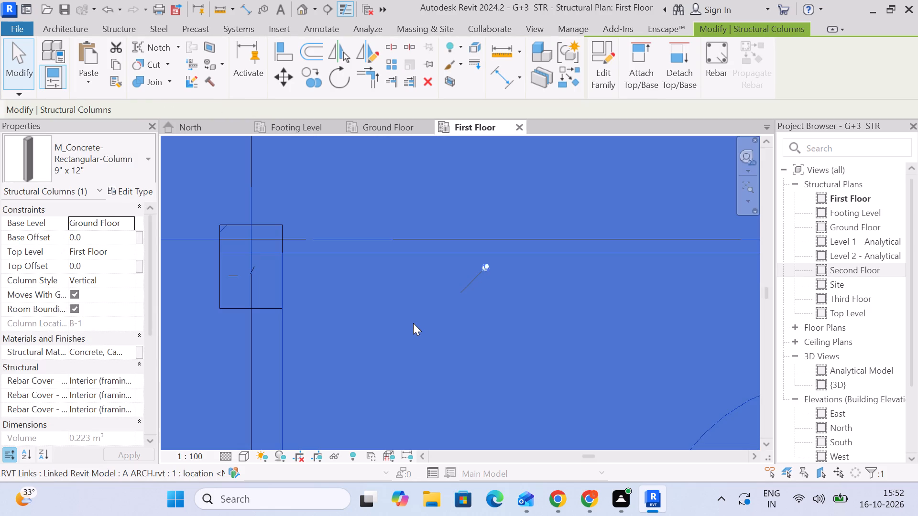
key(Escape)
Align the upper edge of the structural column at grids B and 2 with the linked architectural column's upper edge.
scroll(414, 324, down, 4)
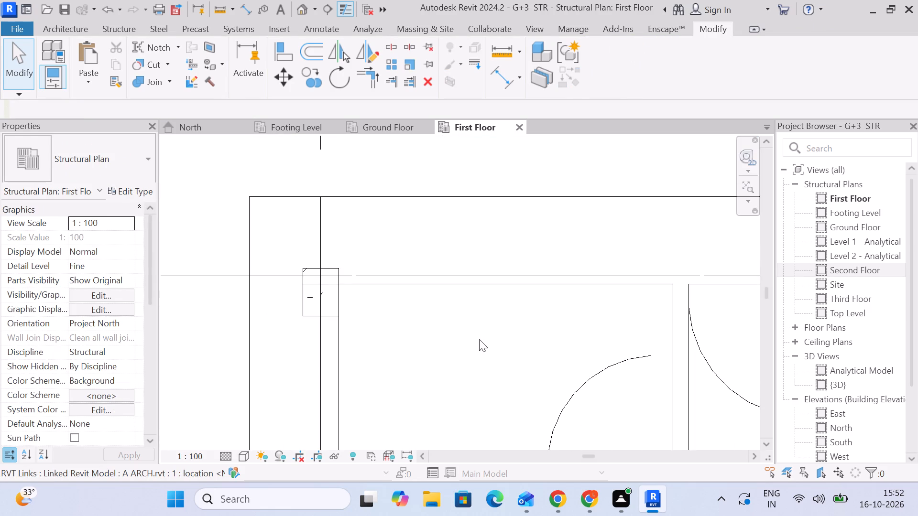
middle_drag(479, 339, 437, 330)
scroll(437, 330, down, 4)
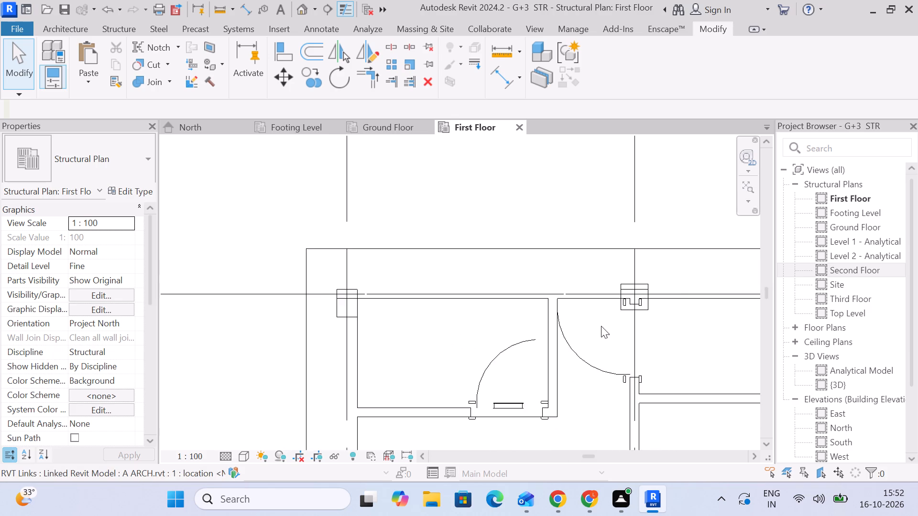
middle_drag(601, 326, 476, 290)
scroll(518, 269, up, 5)
click(467, 300)
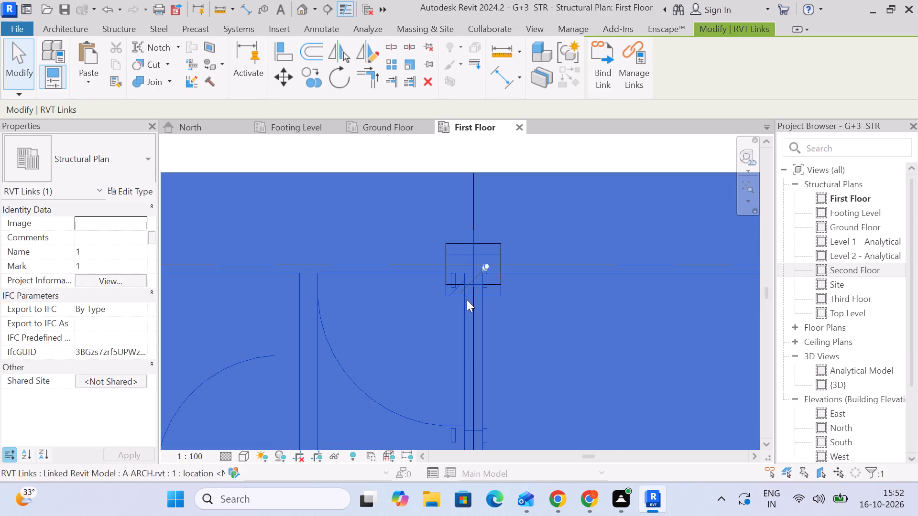
key(Escape)
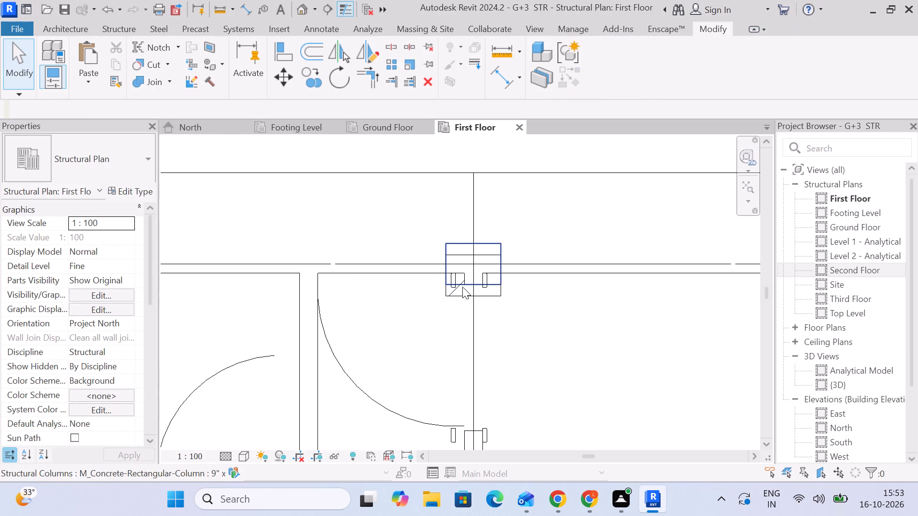
scroll(478, 247, up, 5)
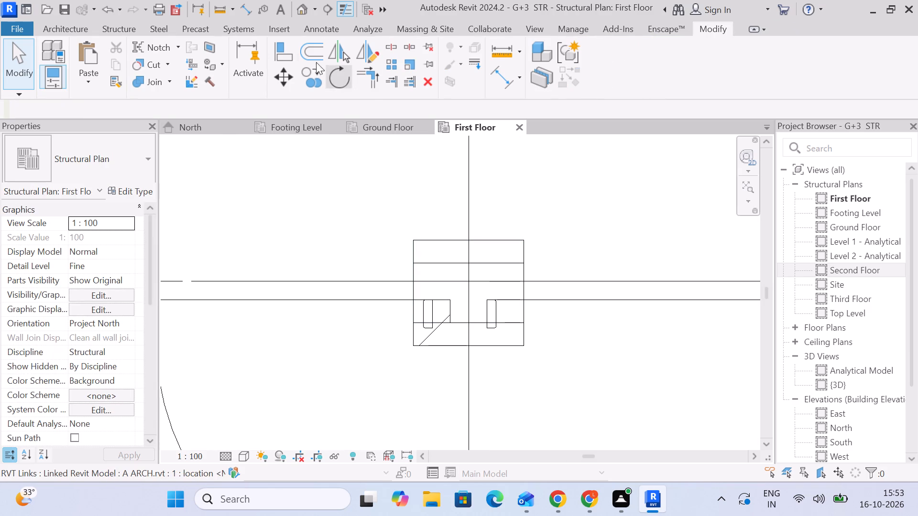
click(282, 61)
click(434, 261)
click(442, 238)
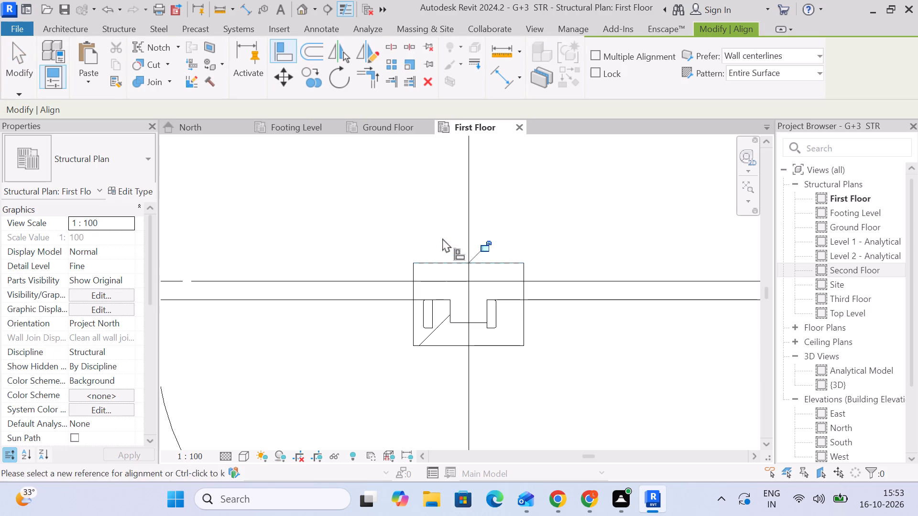
Align the upper edge of the structural column at grids B and 3 with the linked architectural column's upper edge.
scroll(604, 292, down, 5)
middle_drag(611, 297, 171, 265)
middle_drag(547, 287, 450, 294)
scroll(616, 260, up, 5)
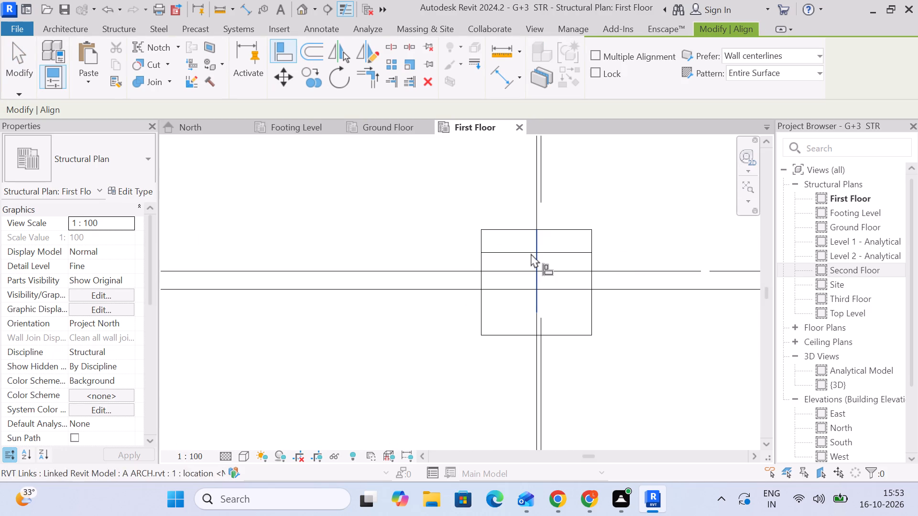
click(525, 253)
click(521, 231)
Align the upper edge of the structural column at grids B and 4 with the linked architectural column's upper edge.
scroll(601, 260, down, 4)
middle_drag(614, 268, 287, 259)
middle_drag(592, 261, 309, 261)
middle_drag(748, 275, 339, 269)
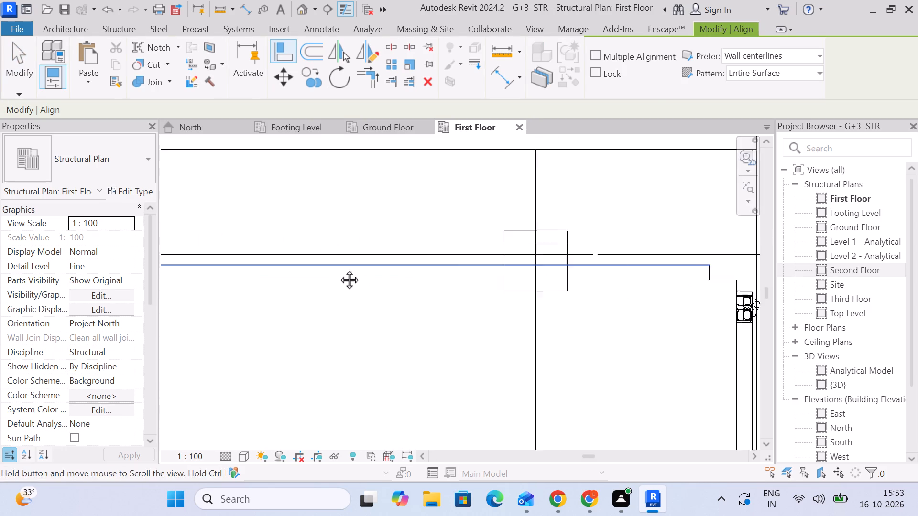
middle_drag(339, 269, 335, 269)
scroll(446, 245, up, 4)
click(509, 249)
click(516, 224)
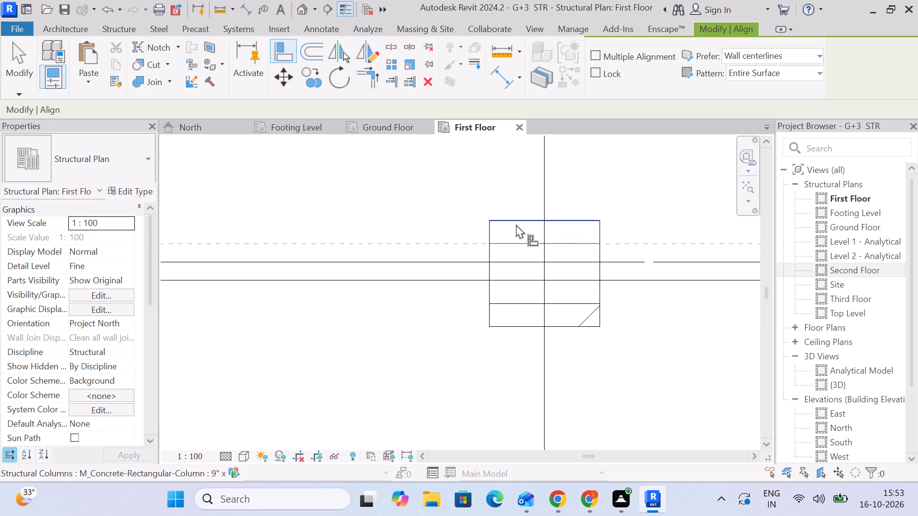
Review the structural columns along grid B from grid 5 back to grid 1, then leave the Align command.
scroll(590, 274, down, 5)
middle_drag(590, 277, 193, 277)
middle_drag(481, 279, 410, 270)
scroll(414, 267, down, 2)
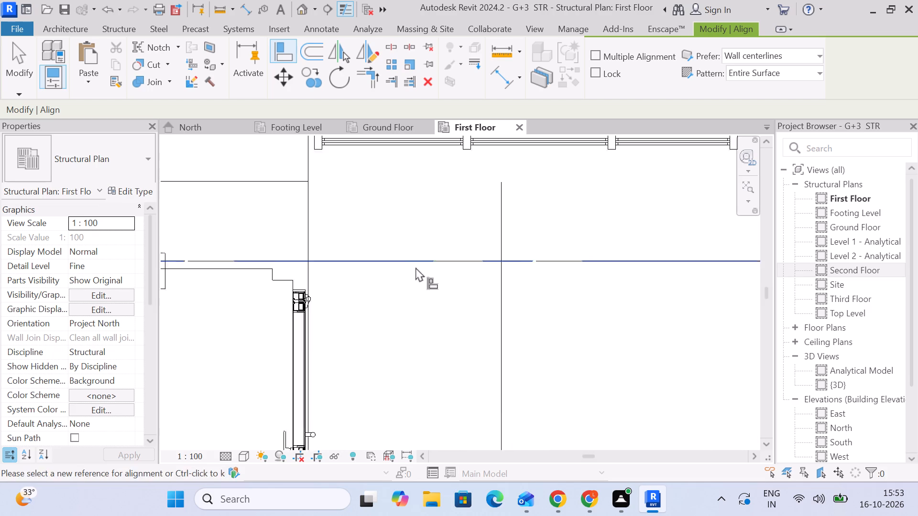
scroll(415, 267, down, 8)
middle_drag(237, 271, 453, 293)
scroll(342, 295, up, 5)
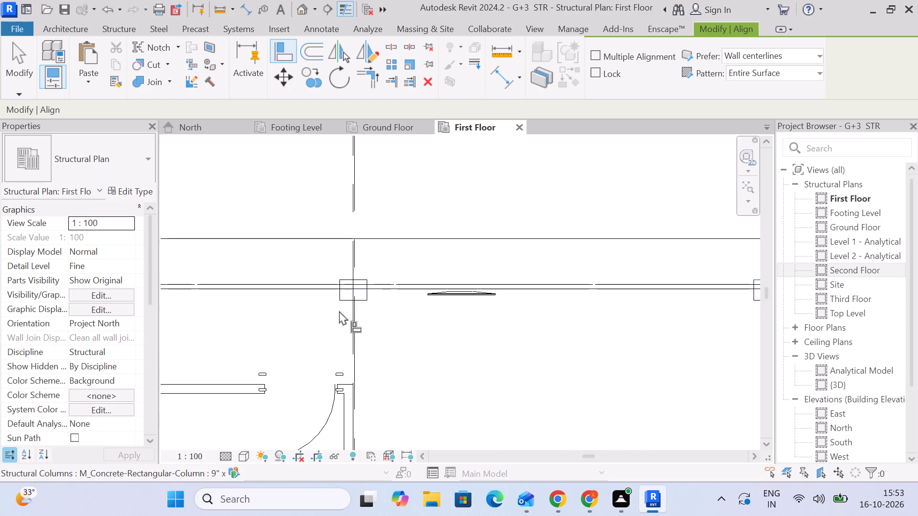
middle_drag(339, 311, 499, 317)
scroll(557, 307, up, 4)
middle_drag(318, 304, 596, 256)
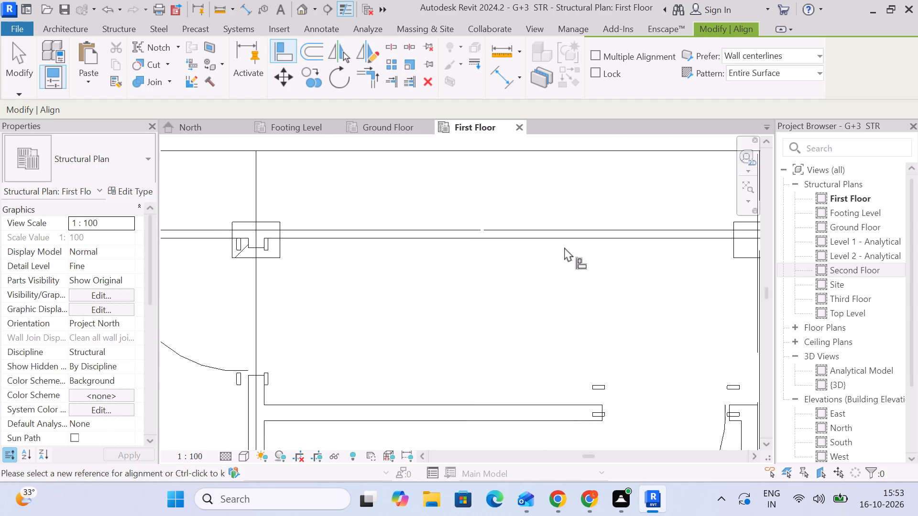
middle_drag(261, 240, 528, 251)
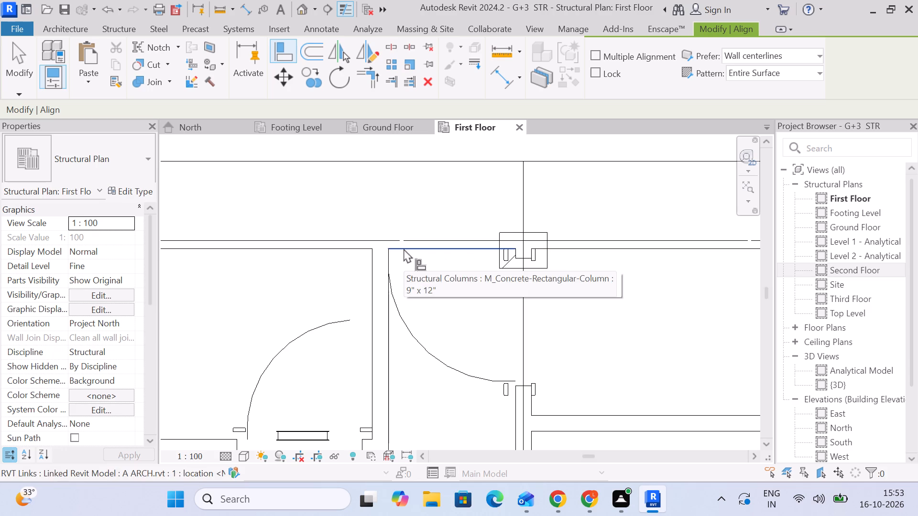
middle_drag(404, 248, 515, 240)
middle_drag(391, 229, 687, 220)
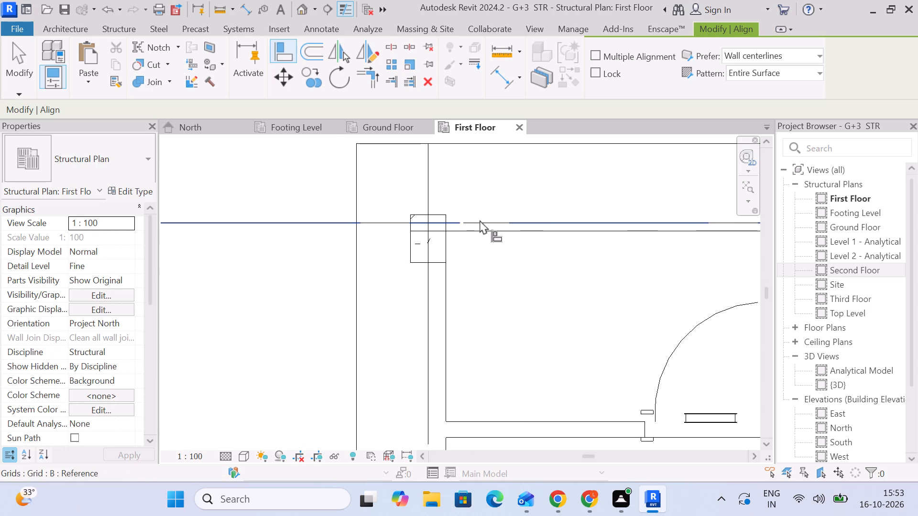
click(37, 57)
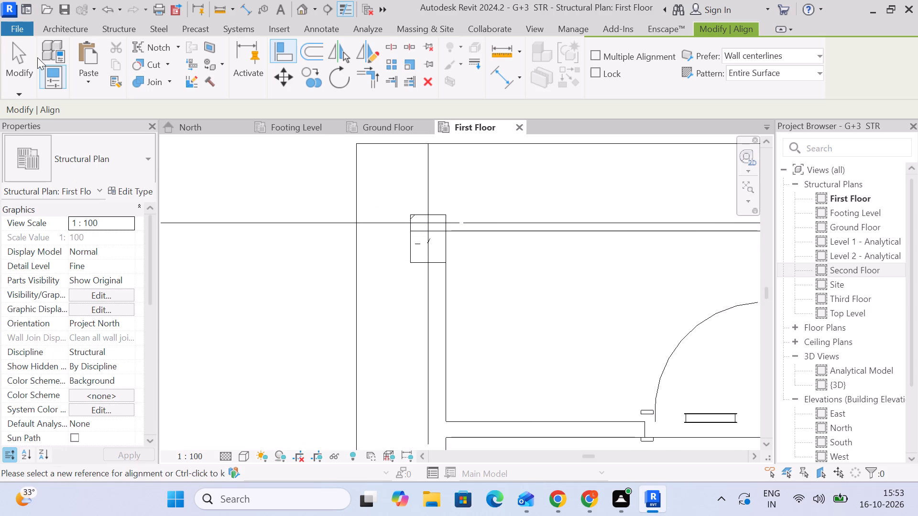
drag(28, 59, 28, 64)
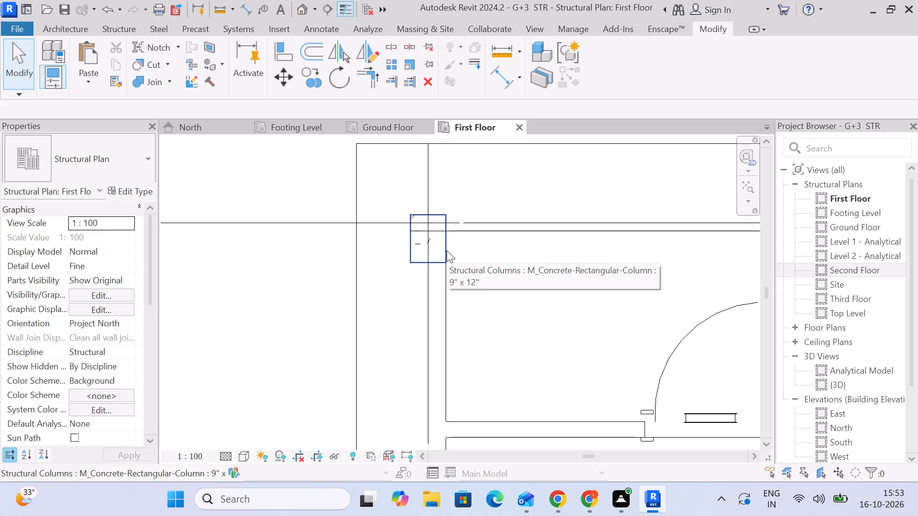
Set the visual style of the First Floor structural plan to Shaded.
click(250, 456)
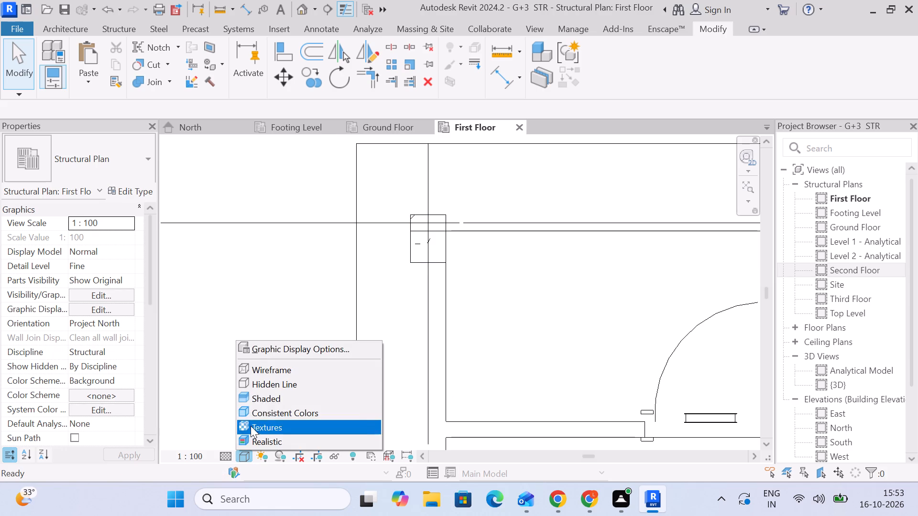
click(262, 403)
Examine the structural column at grids B and 1 against the surrounding linked architectural walls.
scroll(437, 225, up, 5)
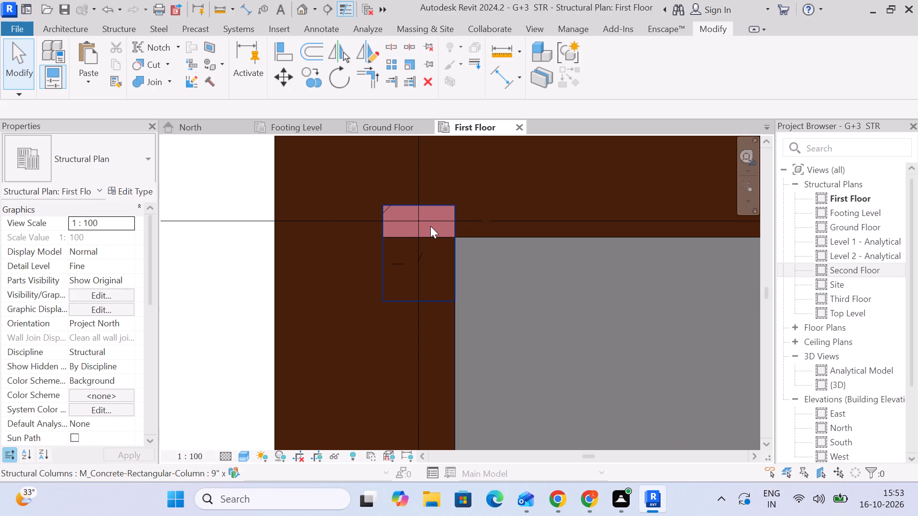
scroll(430, 226, up, 3)
click(448, 246)
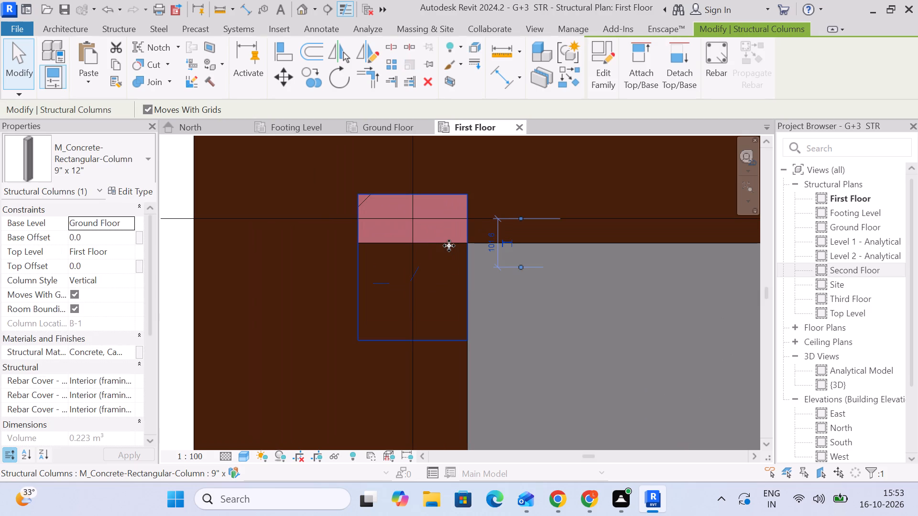
scroll(450, 246, down, 4)
click(284, 295)
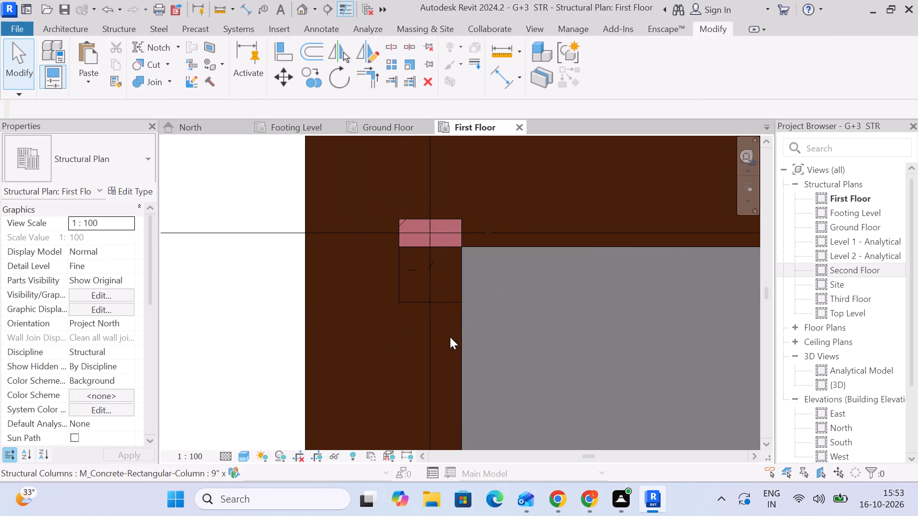
Set the visual style of the First Floor structural plan to Hidden Line.
click(233, 462)
click(246, 459)
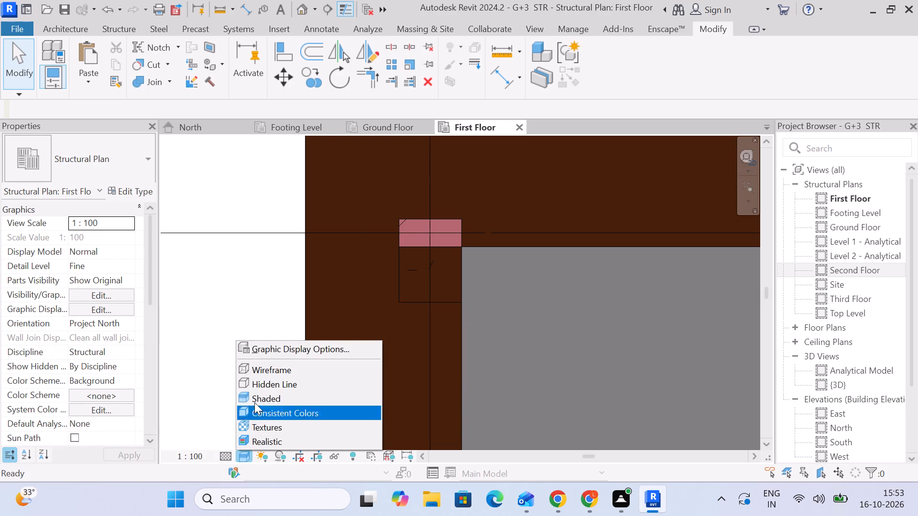
click(262, 381)
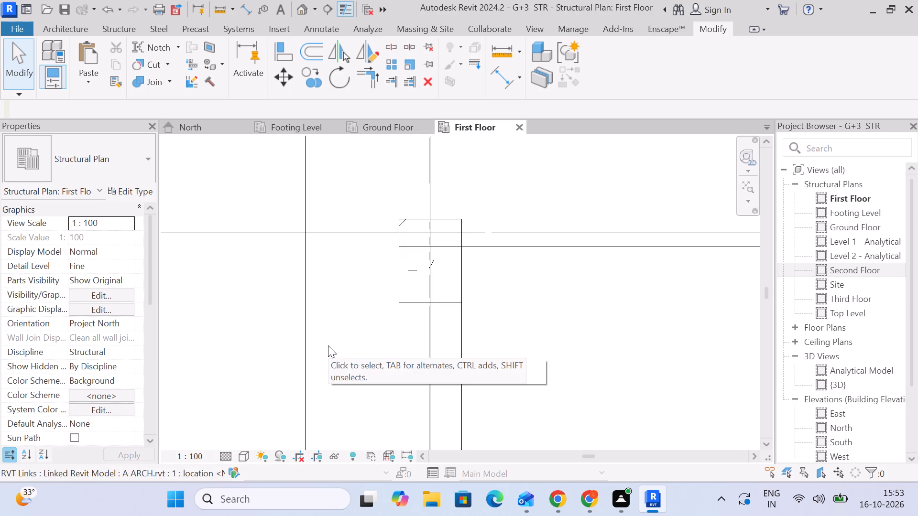
click(283, 317)
Unload the linked Revit model A ARCH.rvt from the structural project.
scroll(370, 324, down, 4)
middle_drag(371, 325, 374, 312)
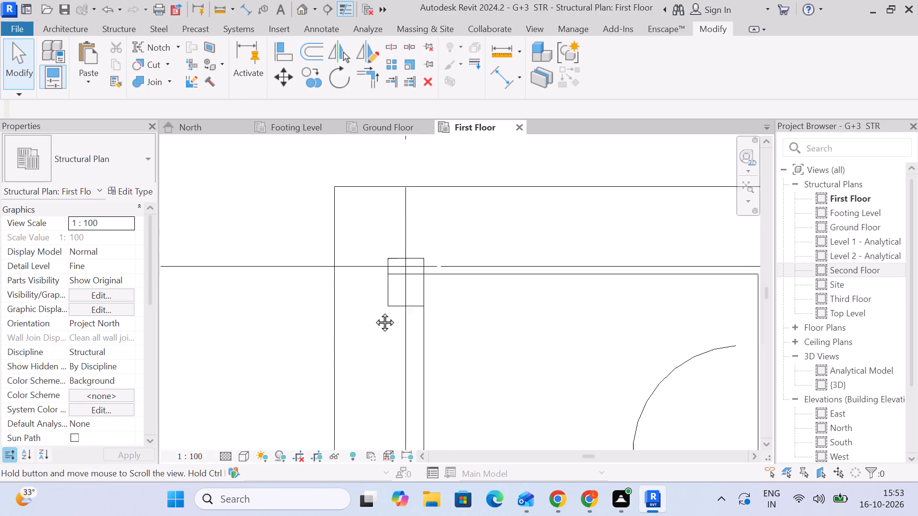
middle_drag(374, 312, 379, 291)
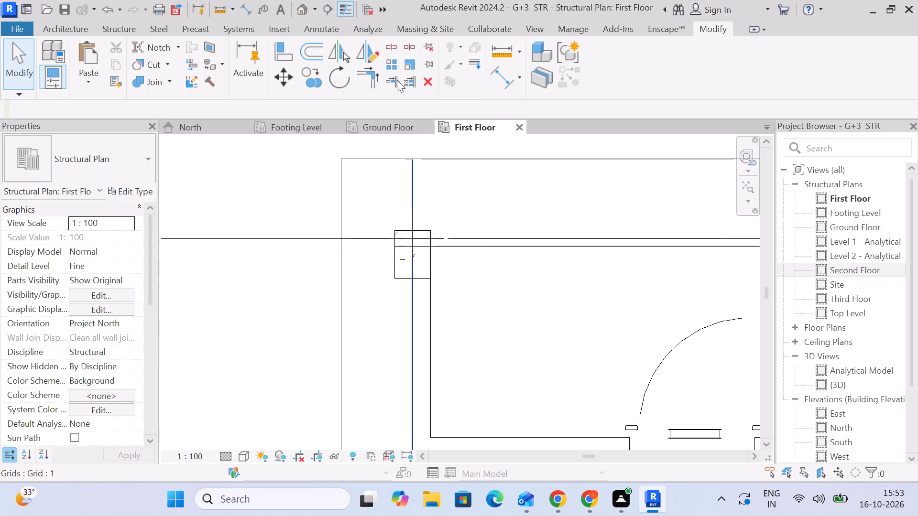
click(575, 35)
click(613, 64)
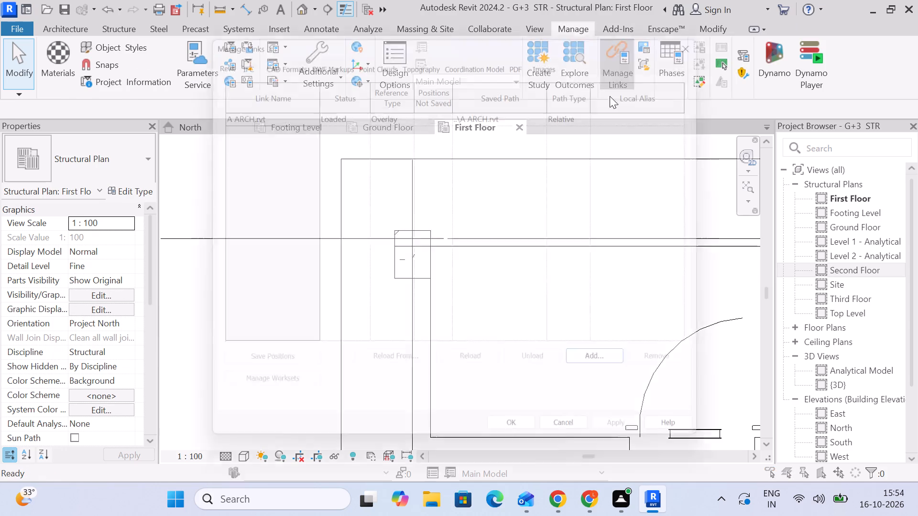
drag(280, 112, 288, 138)
click(546, 367)
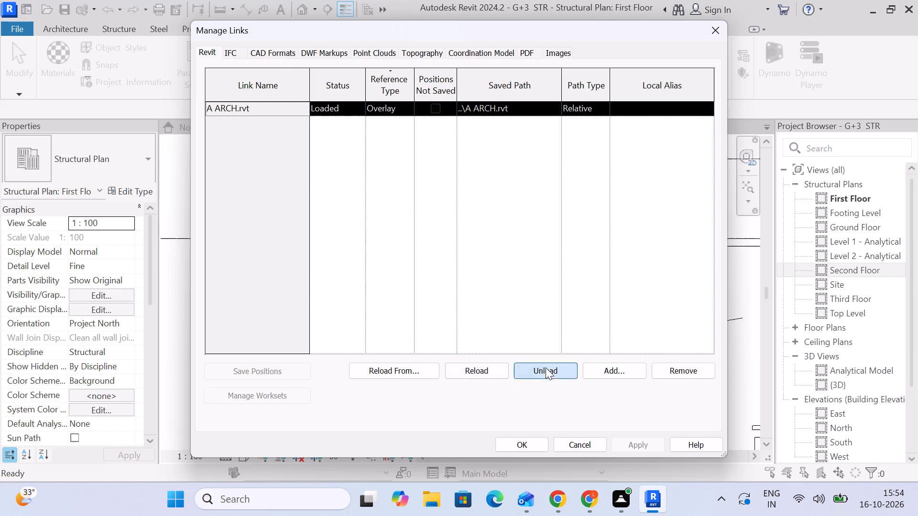
click(495, 270)
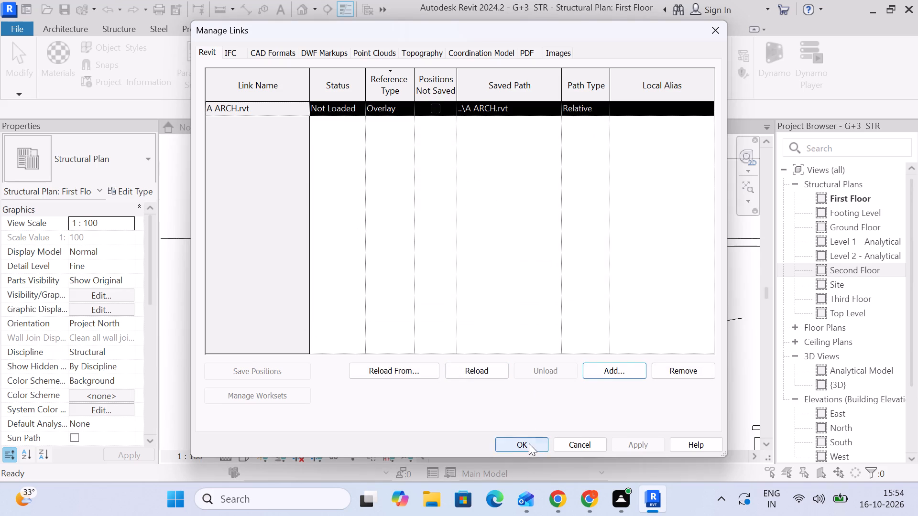
click(529, 443)
click(344, 258)
Examine the First Floor structural columns along grid B from grid 1 to grid 5 without the architectural link.
scroll(424, 256, down, 6)
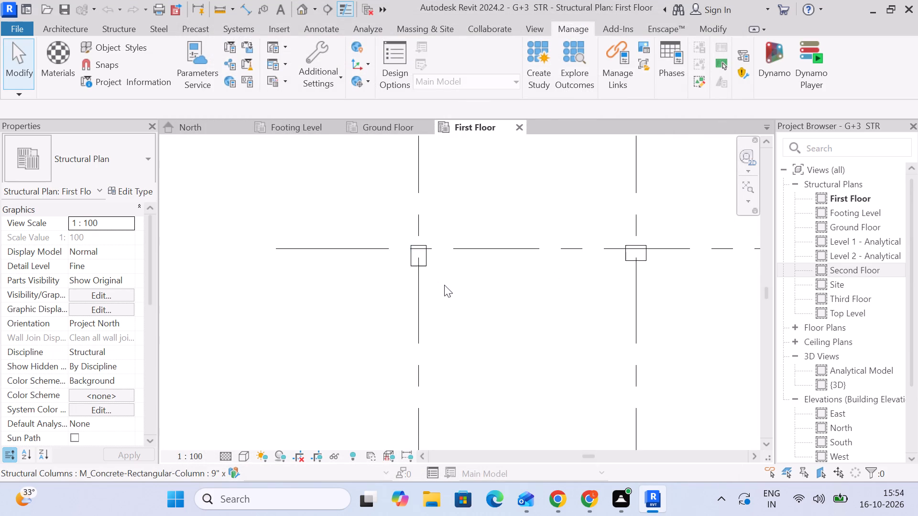
scroll(445, 286, down, 4)
scroll(627, 276, up, 2)
scroll(627, 272, down, 1)
middle_drag(627, 272, 396, 225)
scroll(488, 197, up, 4)
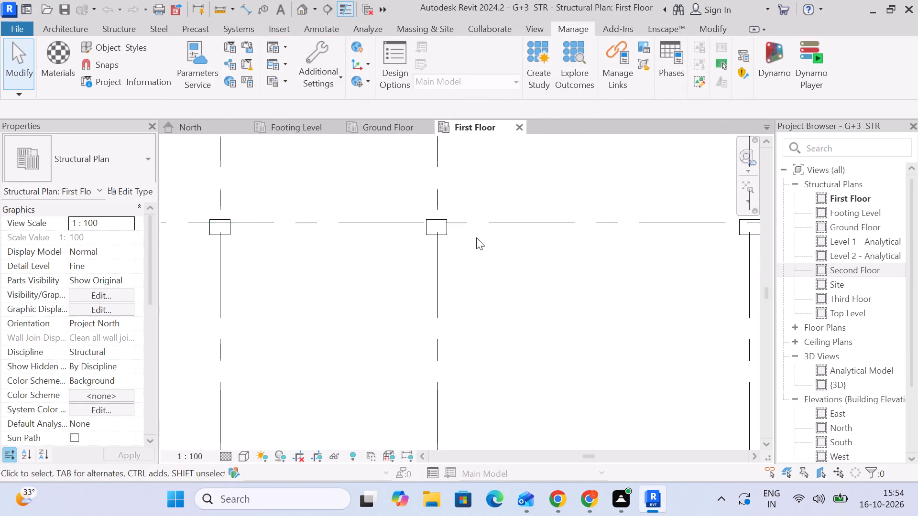
scroll(467, 220, down, 4)
middle_drag(643, 242, 577, 258)
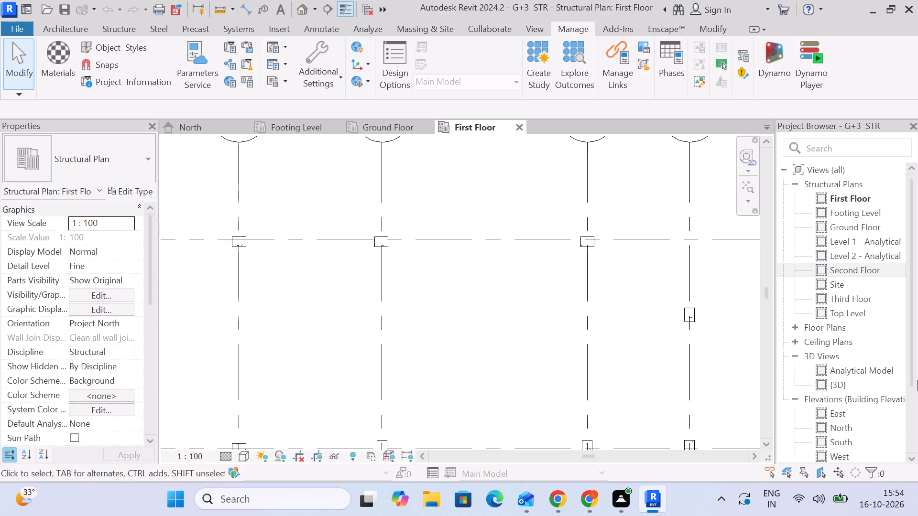
scroll(381, 216, down, 5)
middle_drag(514, 251, 451, 240)
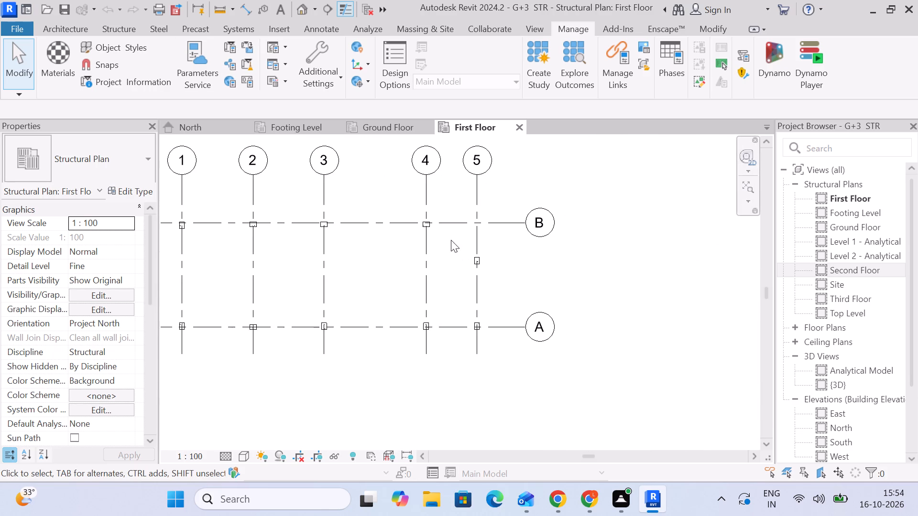
Extend the bubble end of grid B, together with aligned grid A, farther out beyond grid 5.
scroll(484, 233, up, 1)
click(497, 226)
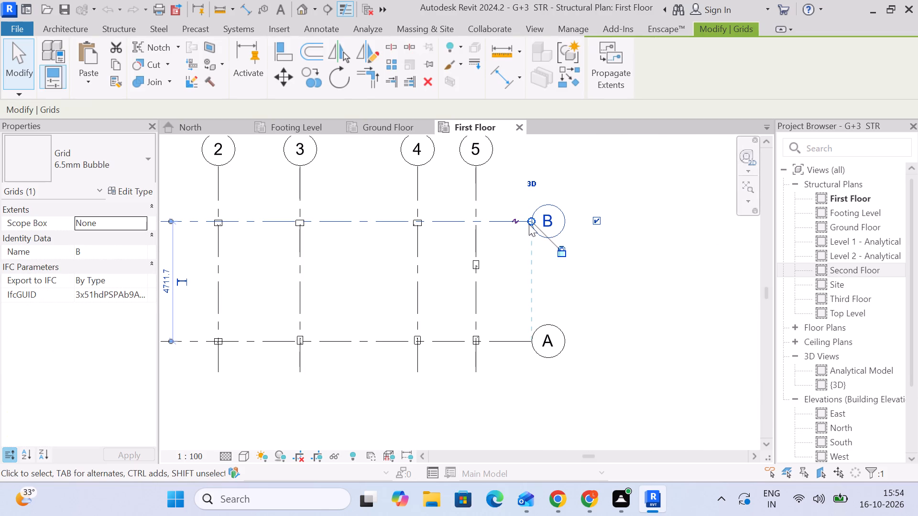
drag(529, 223, 579, 222)
click(539, 279)
Compare the grid and structural column layouts in the First Floor, Footing Level and Ground Floor structural plans.
scroll(532, 274, down, 5)
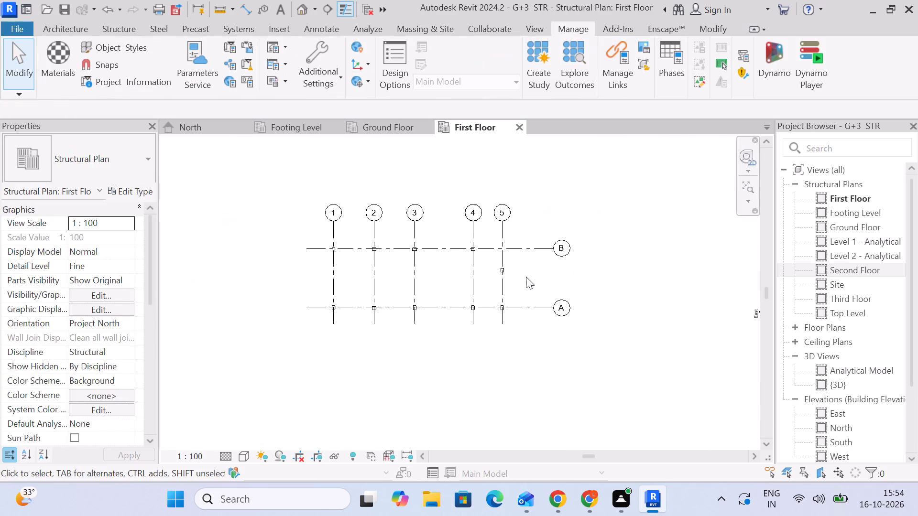
middle_drag(526, 277, 578, 233)
scroll(341, 238, up, 4)
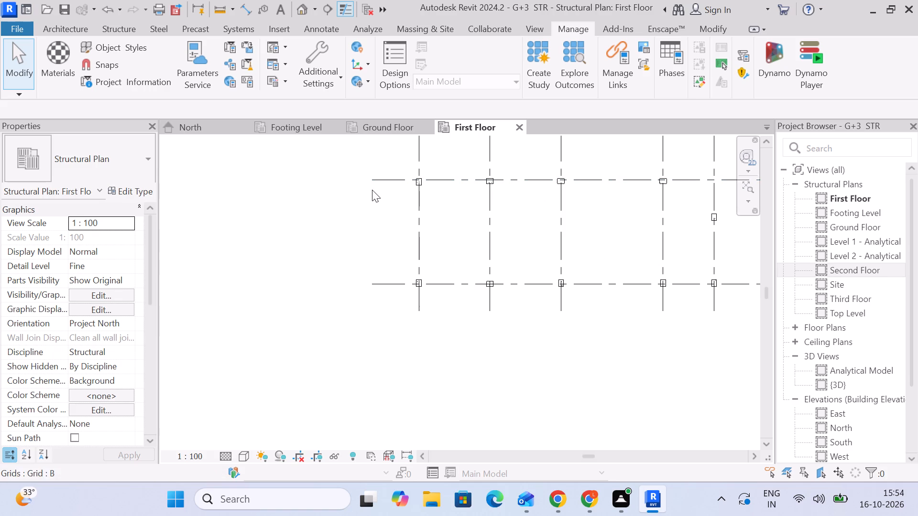
click(380, 182)
click(340, 253)
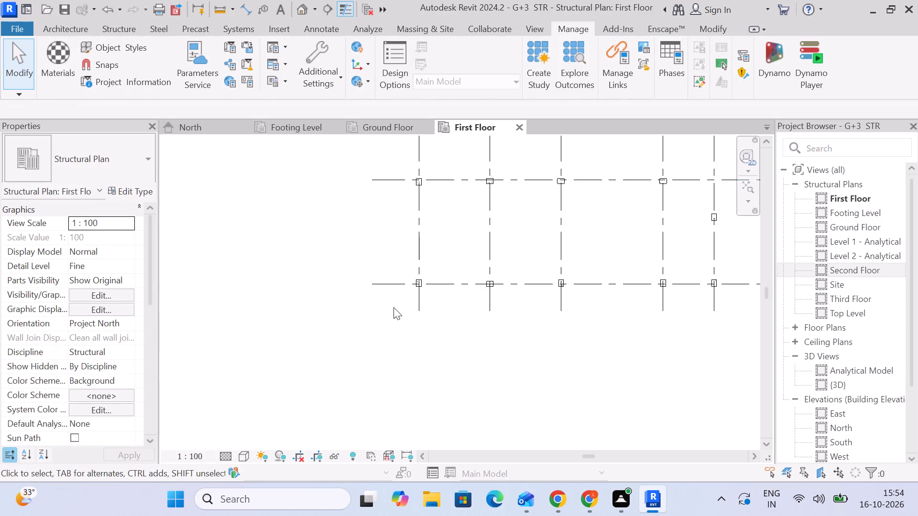
scroll(396, 310, down, 4)
scroll(397, 313, up, 4)
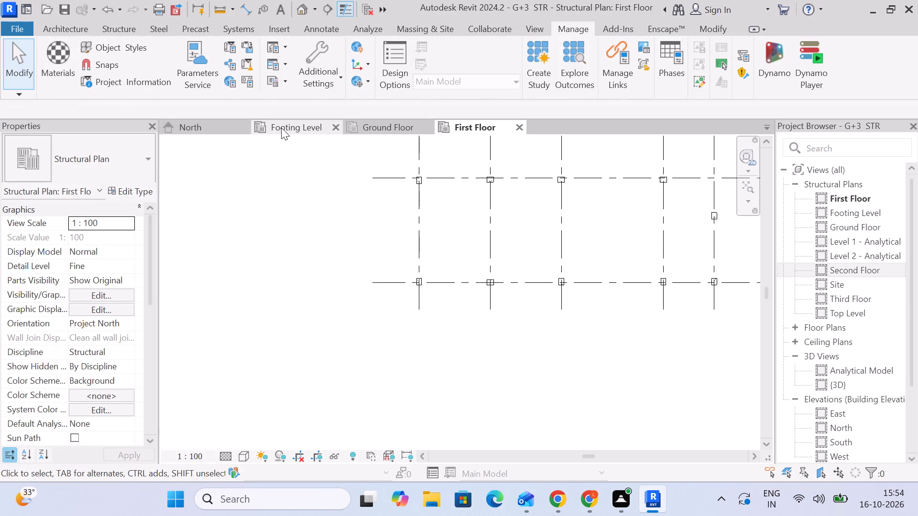
click(310, 130)
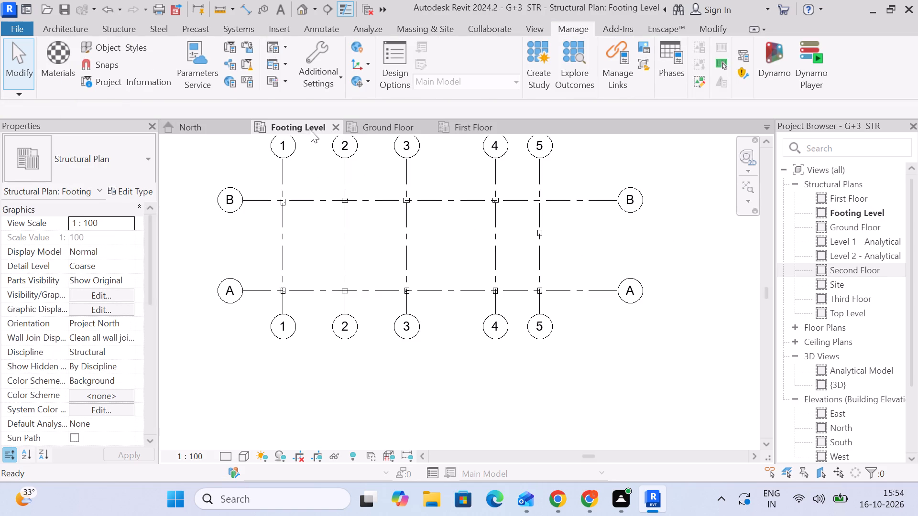
click(368, 131)
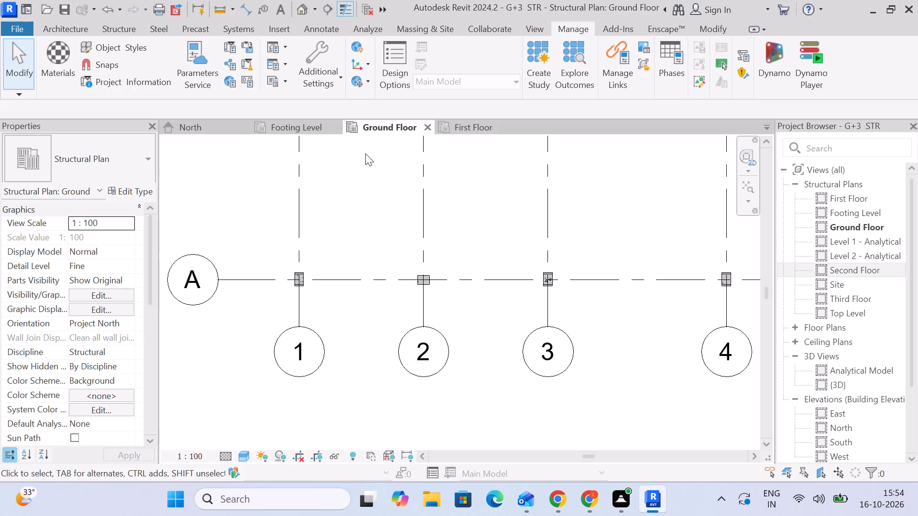
middle_drag(323, 214, 326, 278)
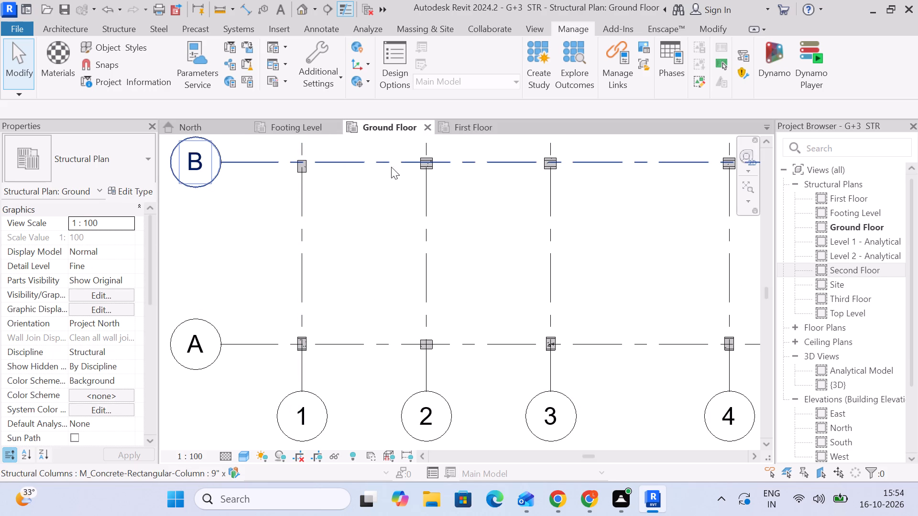
scroll(416, 167, up, 4)
middle_drag(495, 179, 414, 200)
click(462, 127)
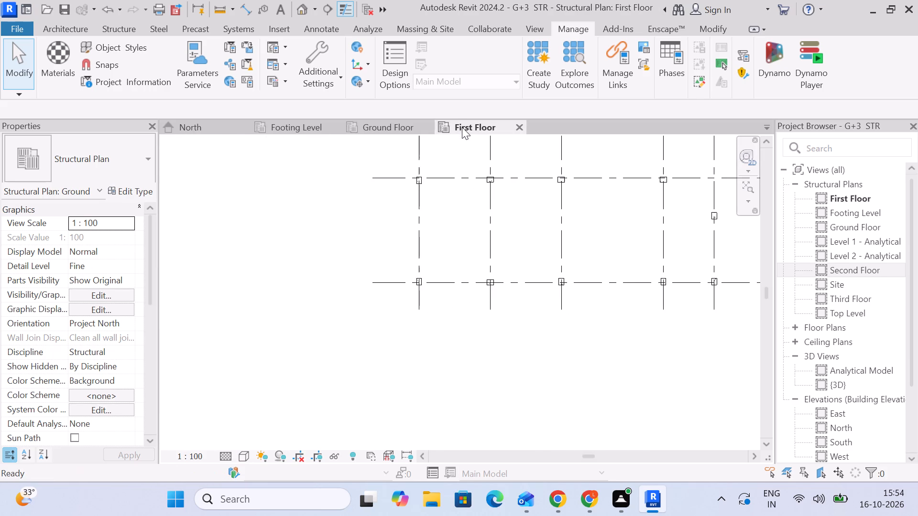
scroll(482, 286, up, 5)
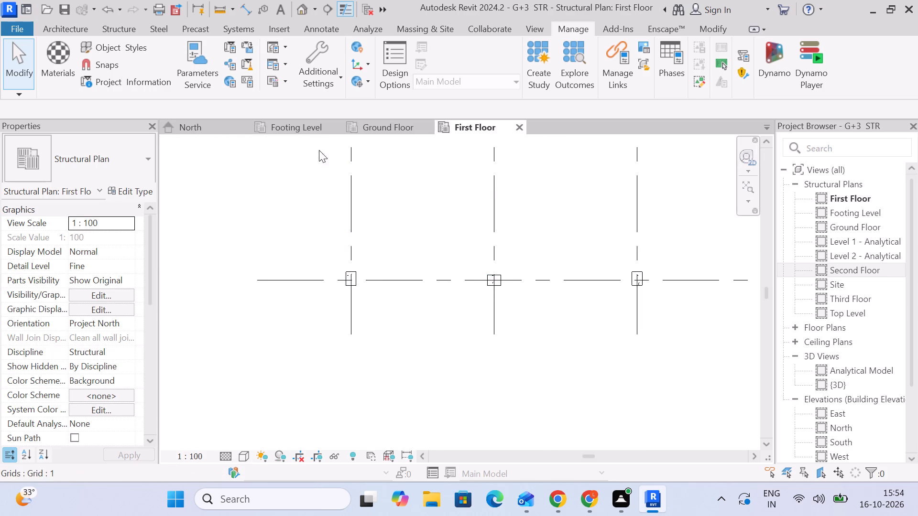
In the North elevation, select only the structural columns between Footing Level and Ground Floor by filtering out the grids, and delete them.
click(173, 126)
scroll(335, 212, down, 3)
scroll(434, 324, up, 4)
scroll(339, 283, up, 5)
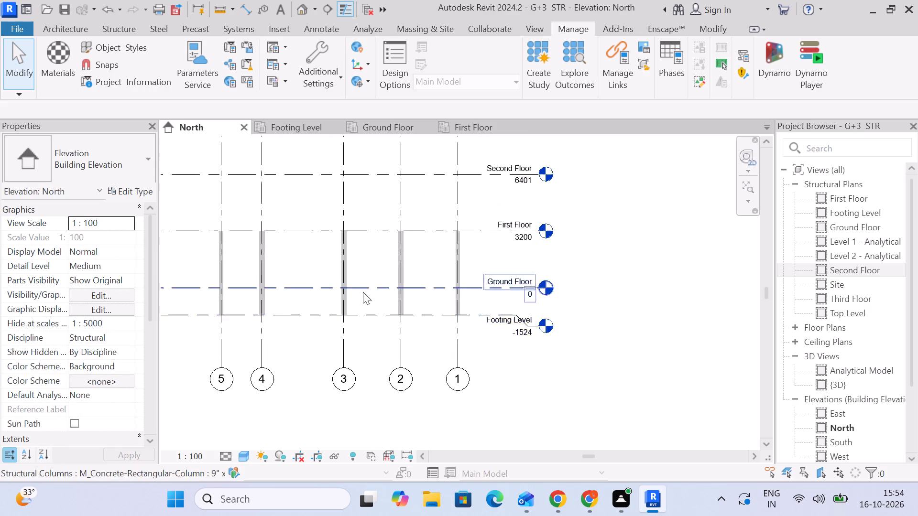
middle_drag(385, 313, 457, 258)
scroll(481, 222, up, 3)
drag(580, 259, 578, 259)
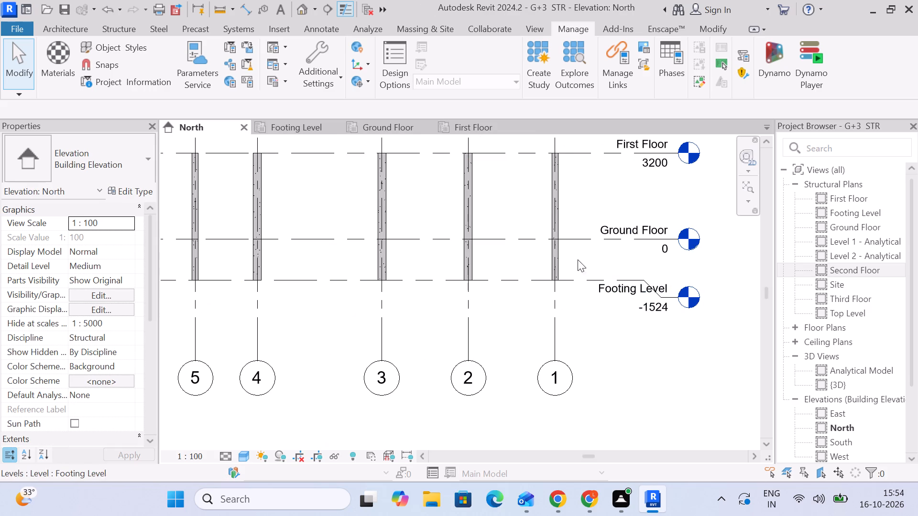
drag(578, 259, 177, 254)
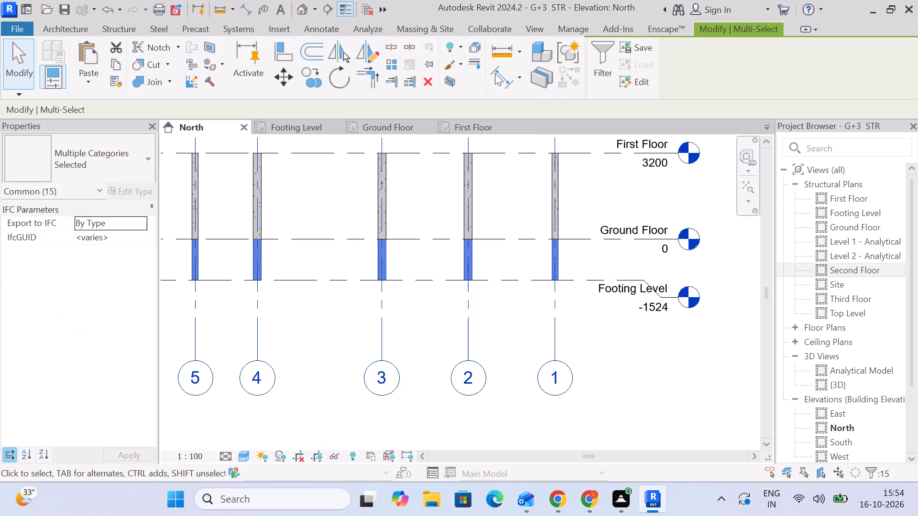
click(603, 57)
click(537, 171)
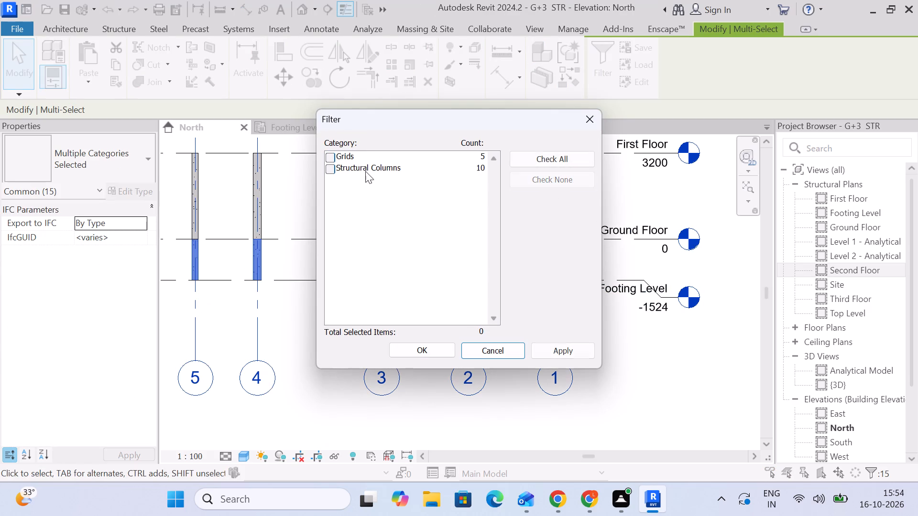
click(324, 151)
click(328, 156)
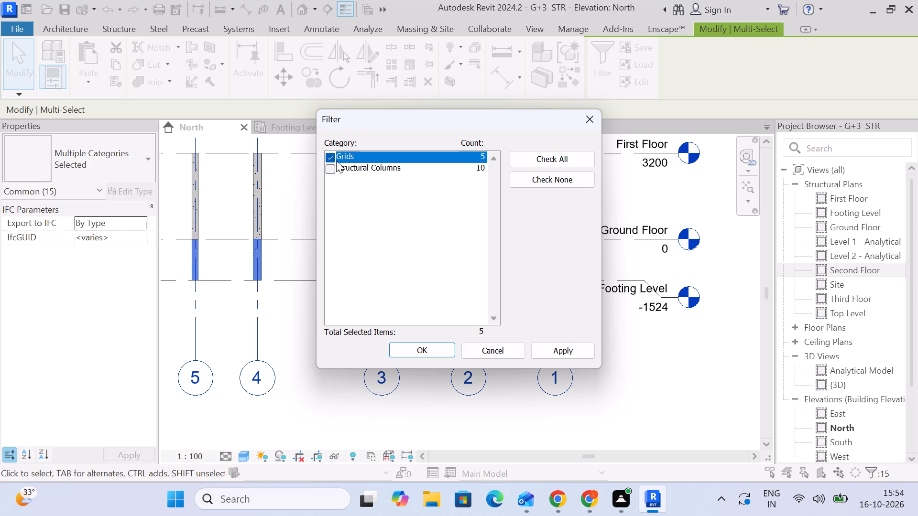
drag(326, 157, 330, 166)
click(330, 166)
click(395, 351)
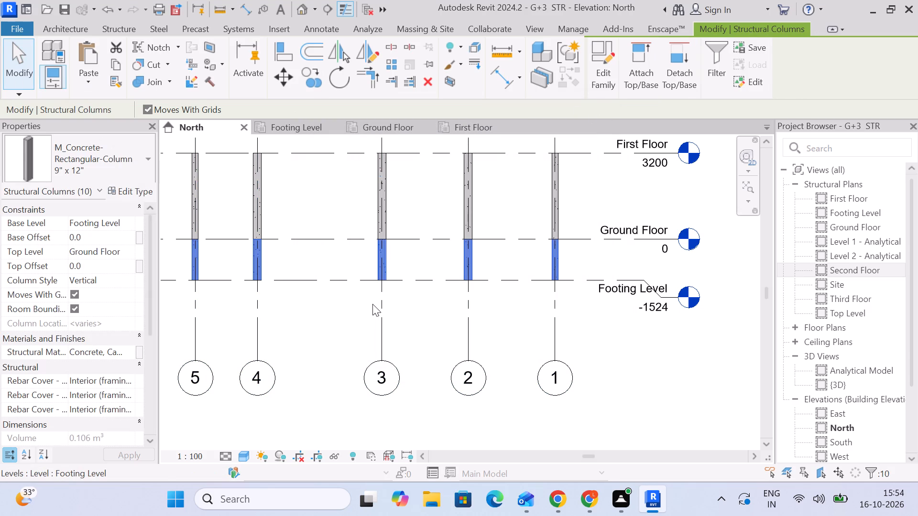
key(Delete)
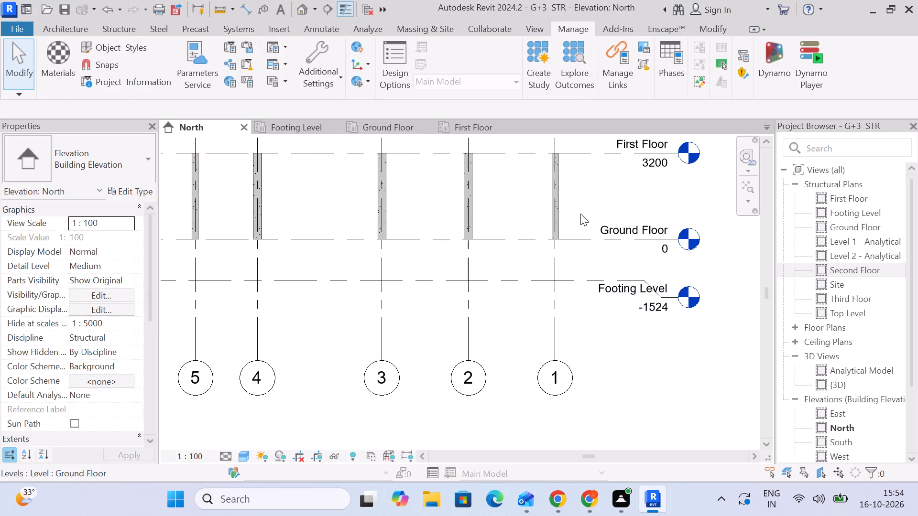
Copy only the structural columns between Ground Floor and First Floor, excluding grids, and paste them aligned to the Ground Floor level.
drag(582, 207, 174, 204)
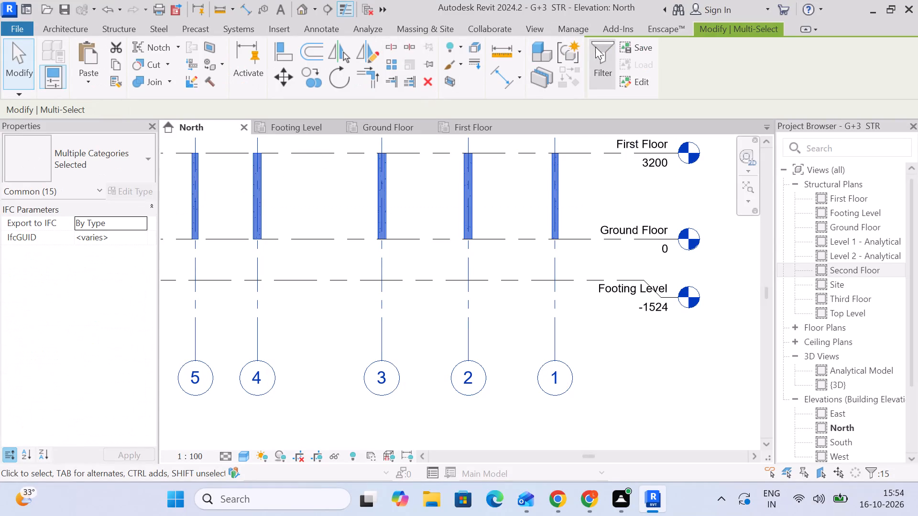
drag(603, 49, 604, 60)
click(519, 178)
click(328, 169)
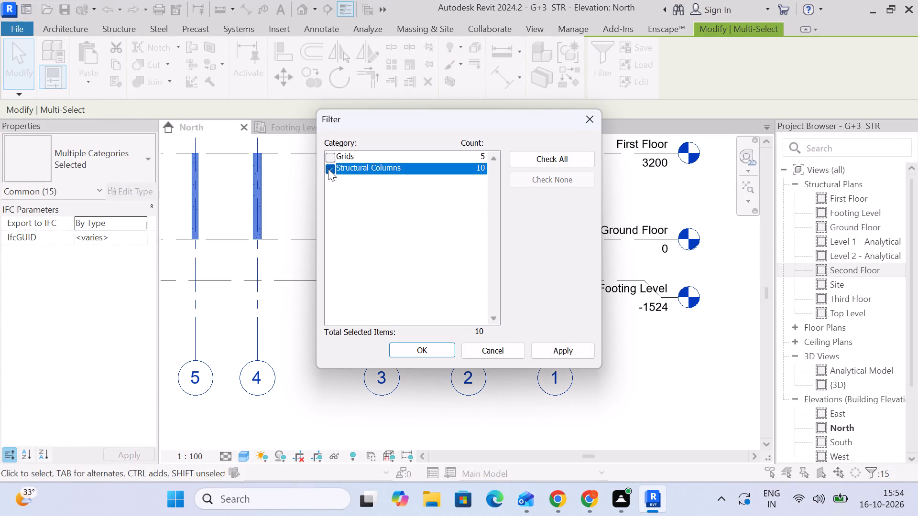
click(406, 353)
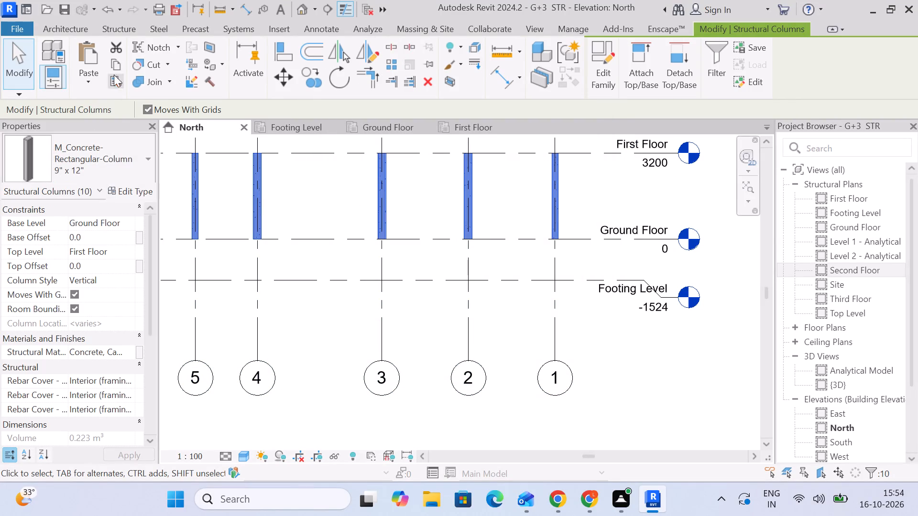
click(117, 70)
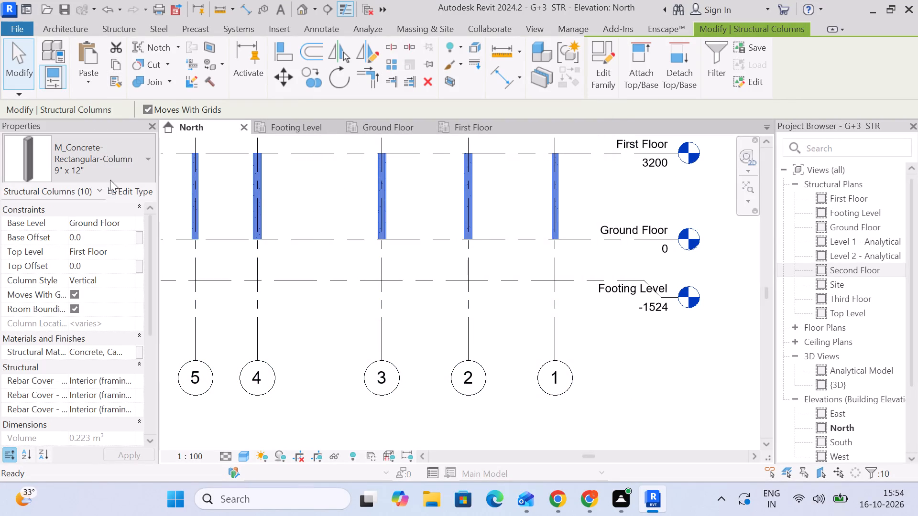
click(120, 58)
drag(98, 73, 96, 77)
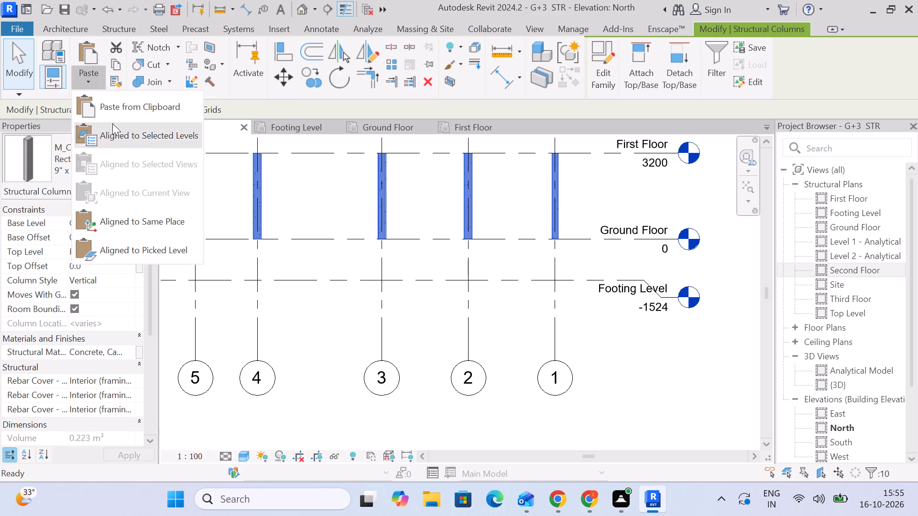
drag(112, 123, 121, 134)
click(339, 173)
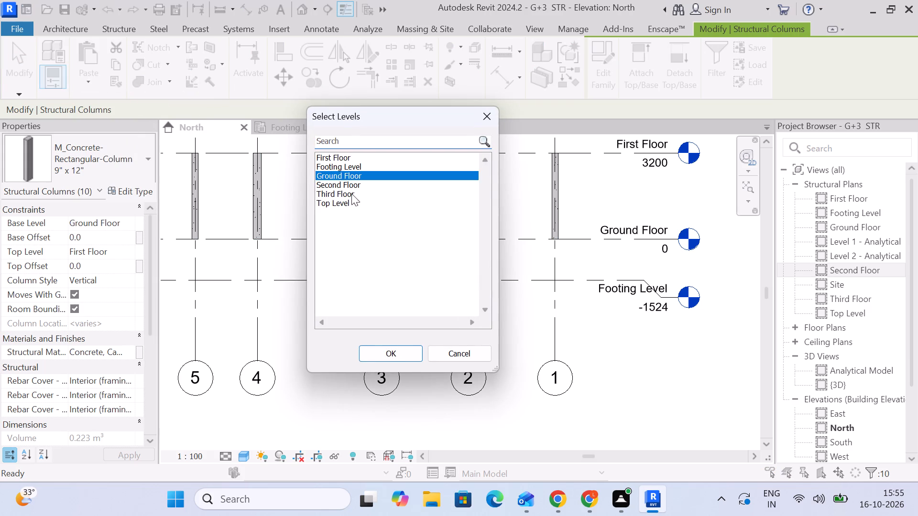
click(385, 361)
click(381, 353)
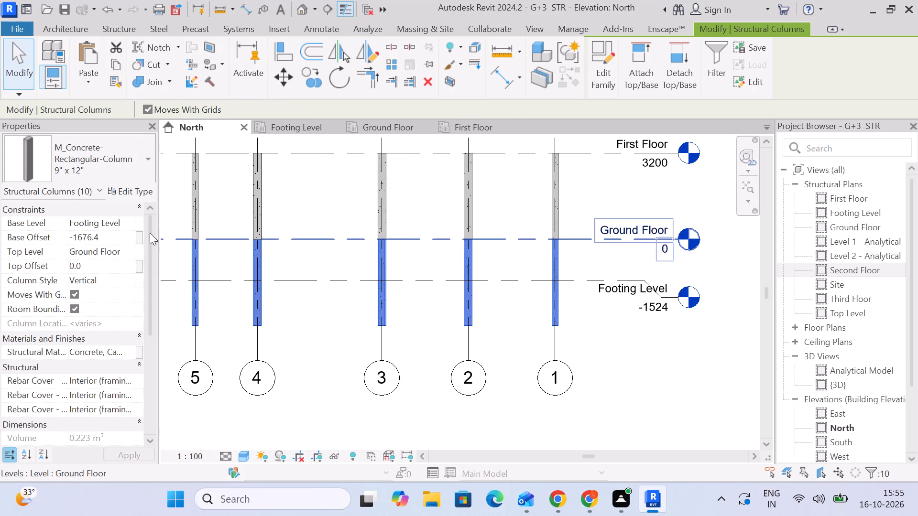
Set the base offset of the pasted structural columns between Footing Level and Ground Floor to 0.
click(120, 230)
click(120, 237)
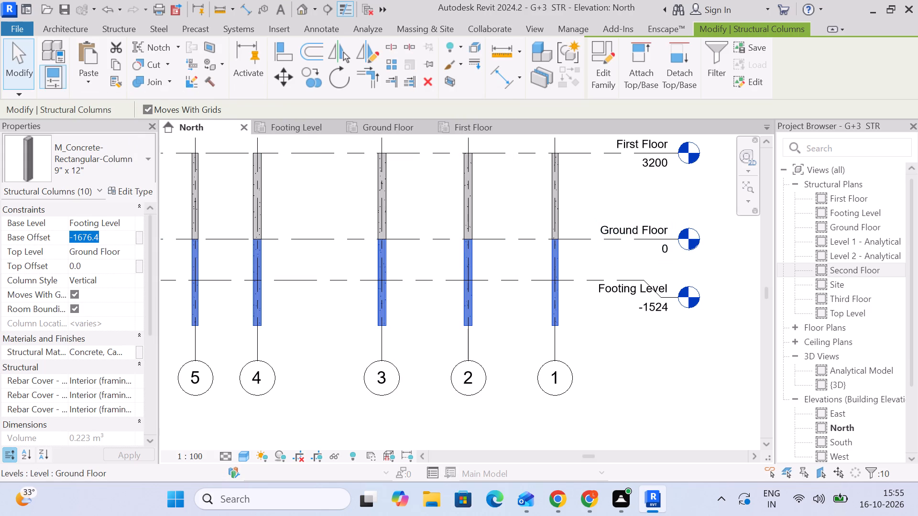
key(0)
key(Return)
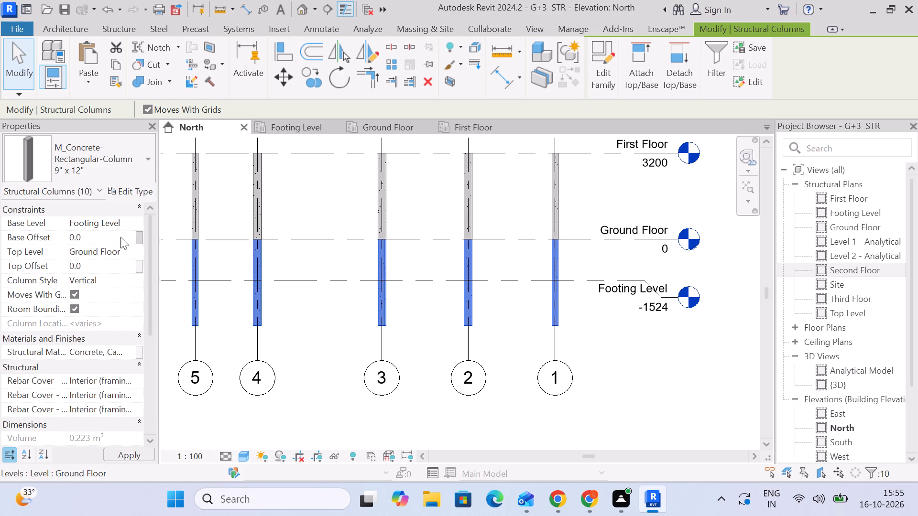
click(326, 295)
Check the Footing Level plan, then examine in the Ground Floor plan how the columns along grid A sit on grids 1 to 5.
scroll(325, 299, down, 4)
click(285, 121)
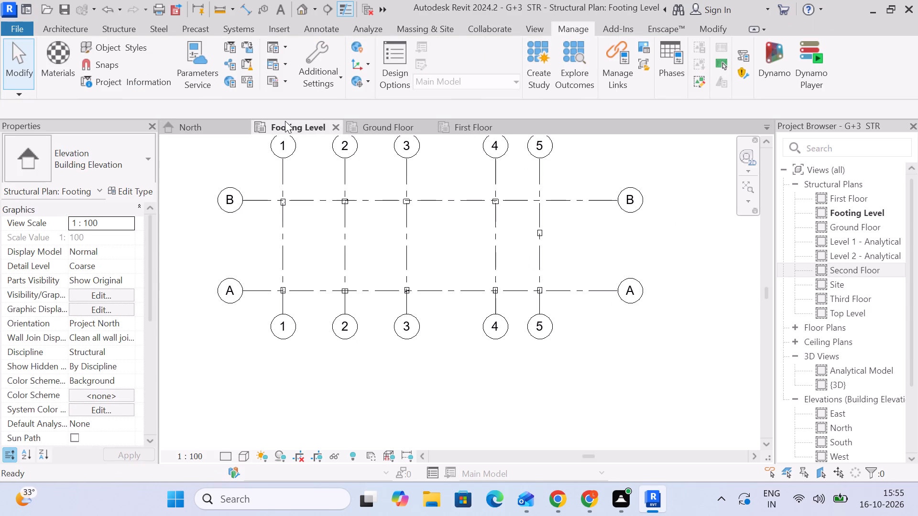
click(378, 129)
scroll(426, 220, down, 3)
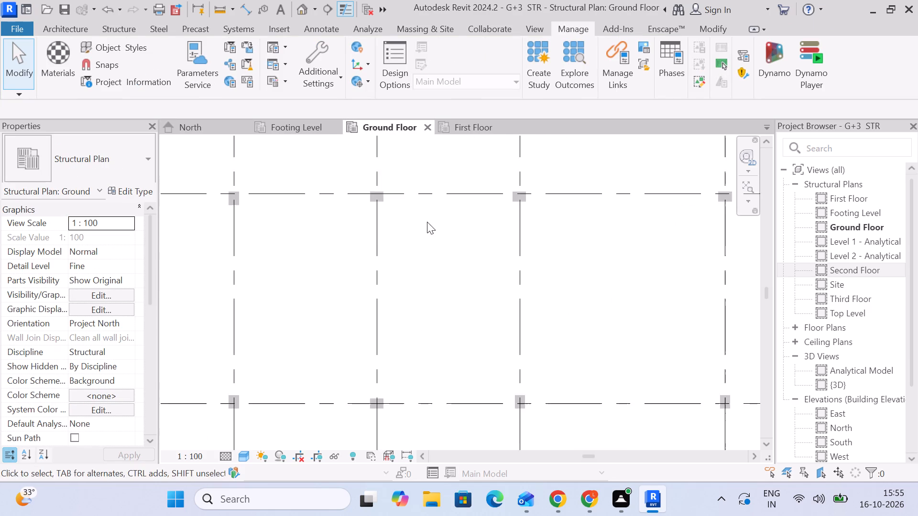
middle_drag(427, 223, 420, 212)
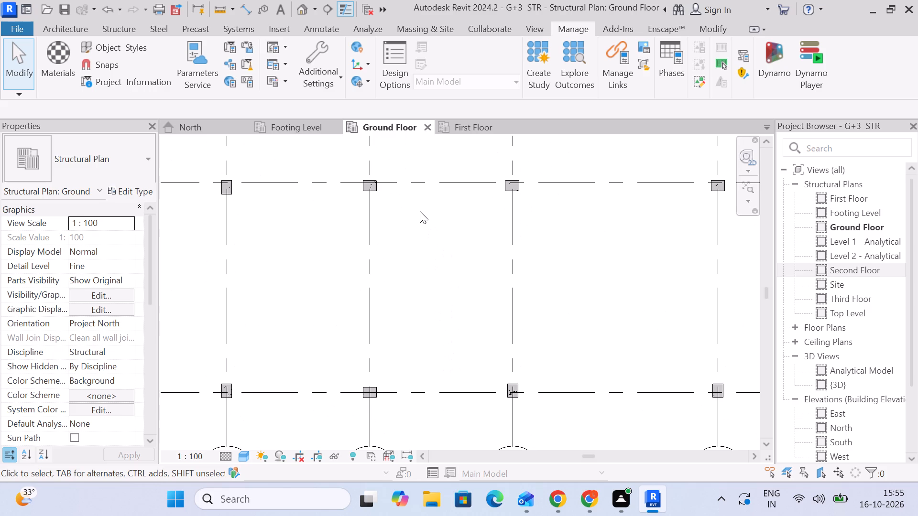
middle_drag(456, 276, 446, 217)
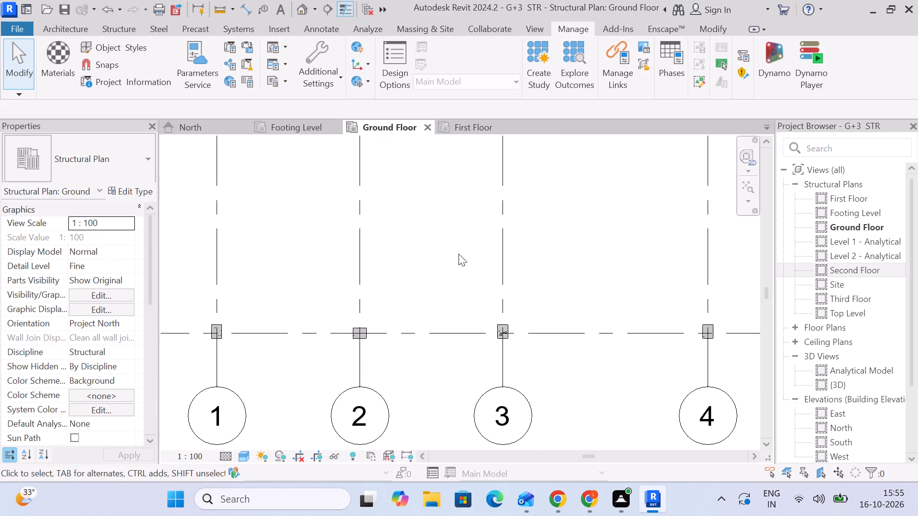
scroll(501, 323, up, 1)
middle_drag(527, 343, 527, 271)
middle_drag(623, 268, 410, 240)
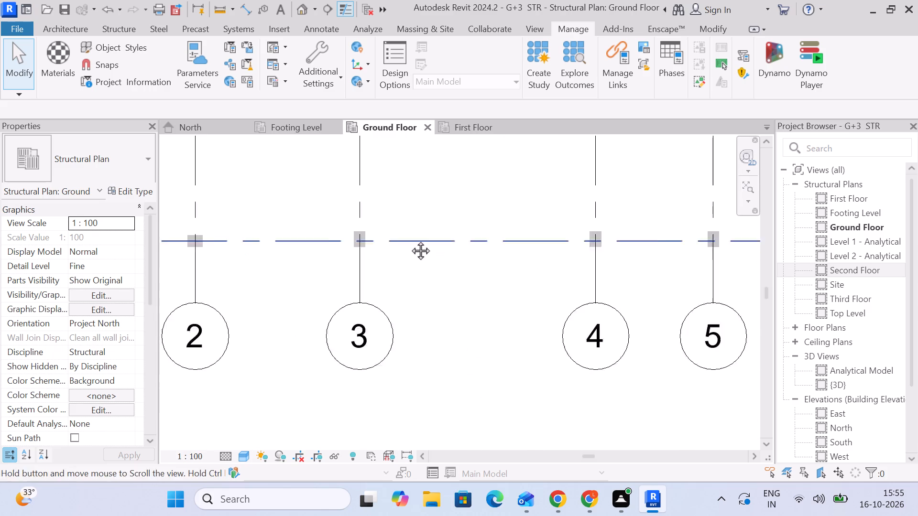
middle_drag(410, 240, 388, 237)
middle_drag(558, 242, 407, 234)
scroll(356, 226, up, 4)
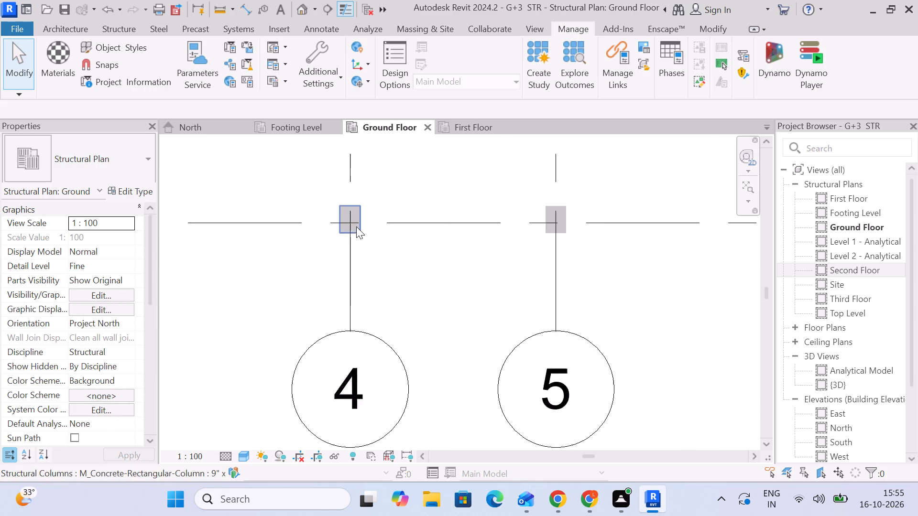
scroll(356, 226, up, 1)
scroll(356, 226, down, 5)
scroll(258, 250, down, 6)
middle_drag(257, 254, 525, 215)
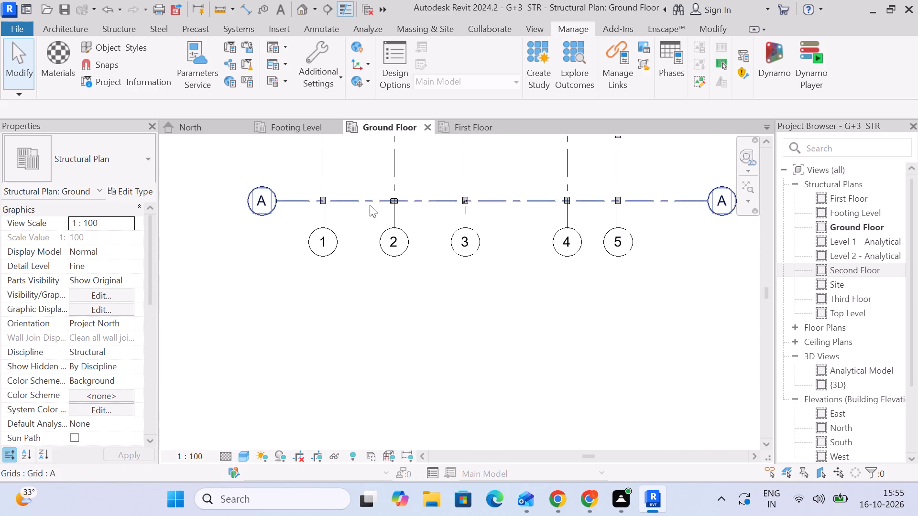
scroll(370, 205, up, 5)
scroll(267, 200, up, 5)
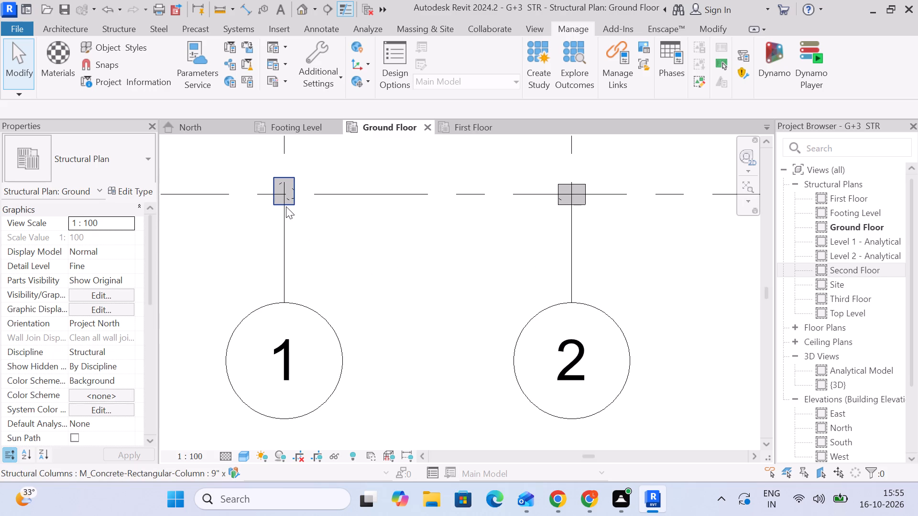
scroll(561, 213, up, 5)
scroll(562, 211, down, 4)
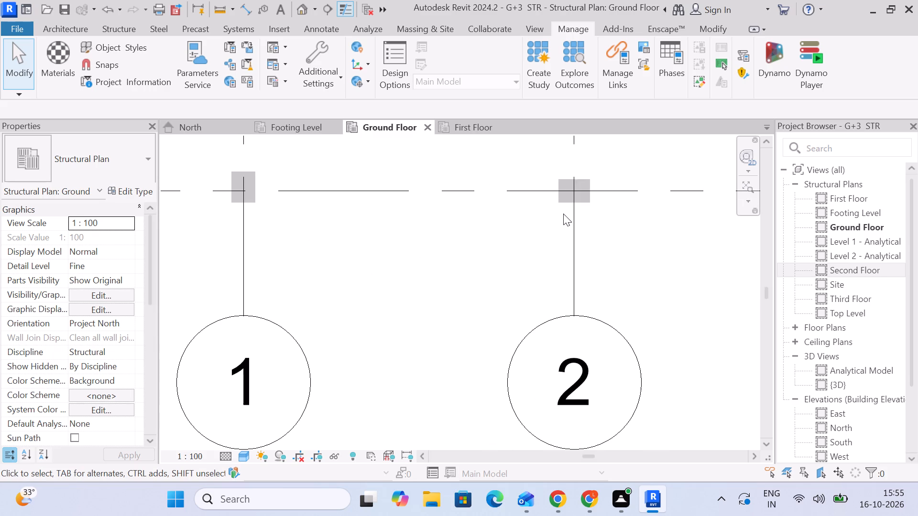
Examine the overall Ground Floor column layout and how the columns along grid B sit relative to the grid lines.
scroll(614, 208, down, 1)
middle_drag(614, 208, 529, 202)
scroll(527, 200, down, 6)
middle_drag(525, 210, 477, 396)
scroll(514, 261, down, 1)
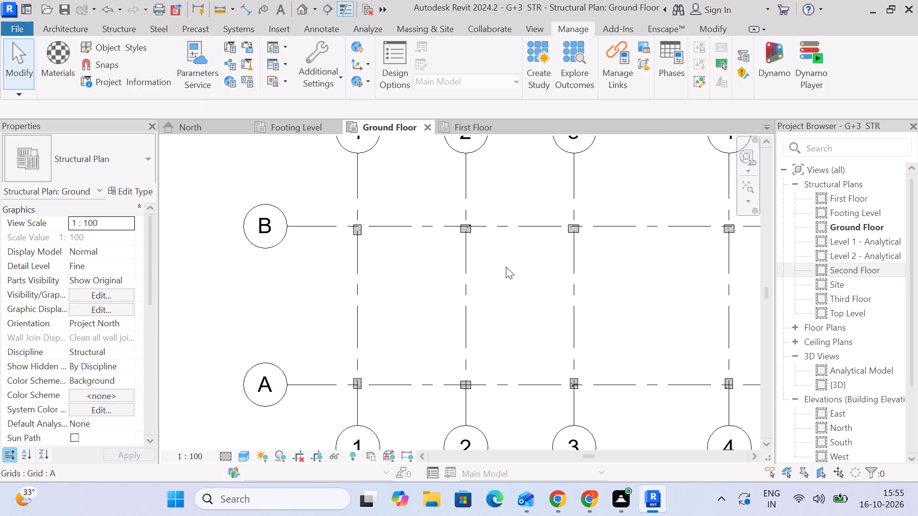
scroll(507, 268, down, 3)
middle_drag(505, 272, 420, 229)
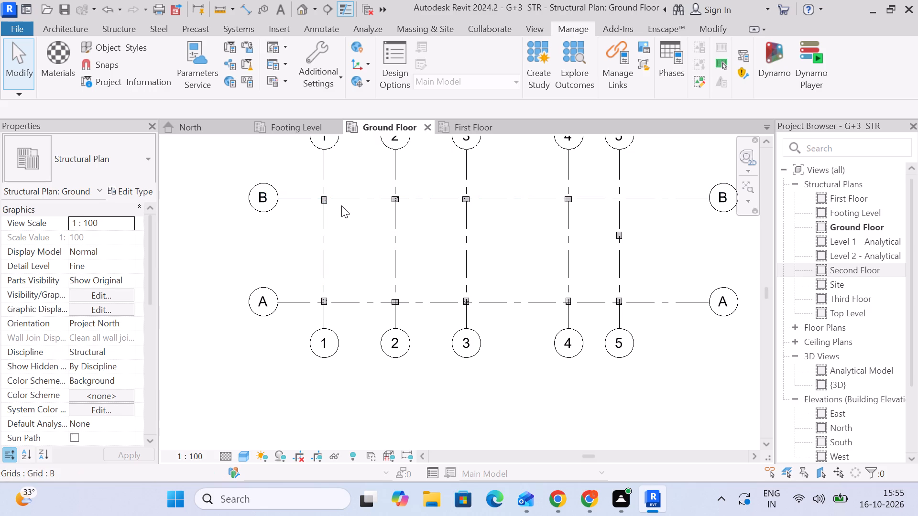
scroll(341, 205, up, 4)
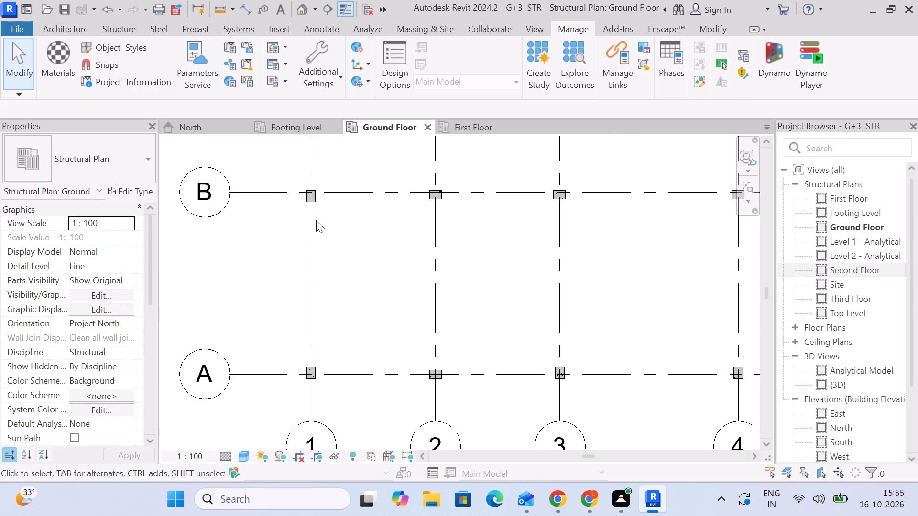
scroll(317, 187, up, 5)
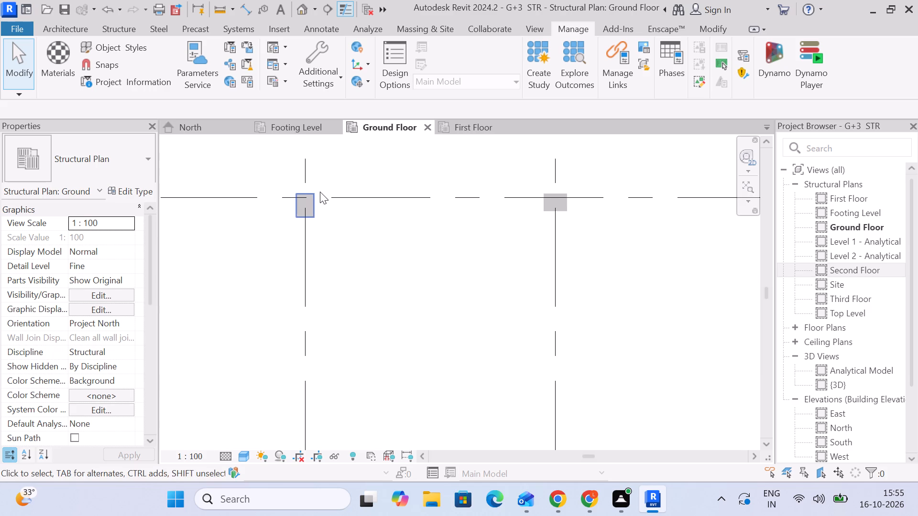
scroll(320, 192, down, 4)
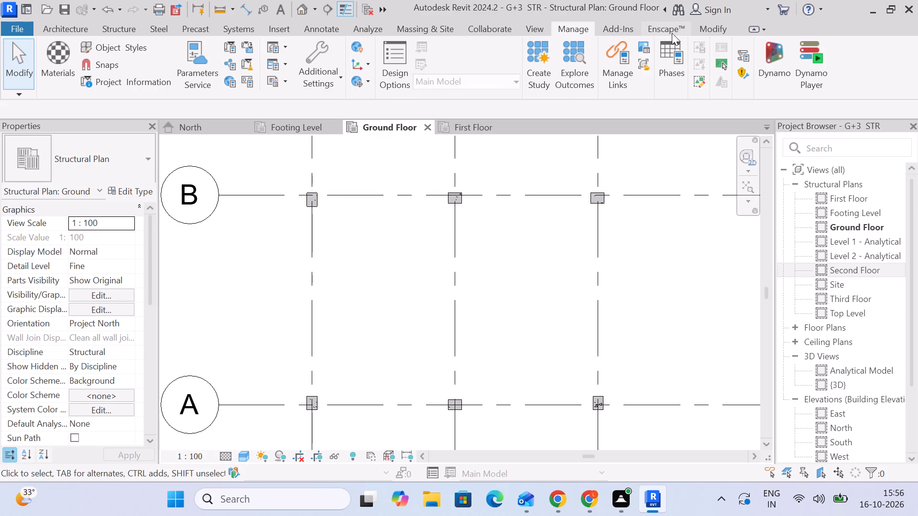
Measure the spacing between grids B and A with an aligned dimension, without placing it.
click(713, 26)
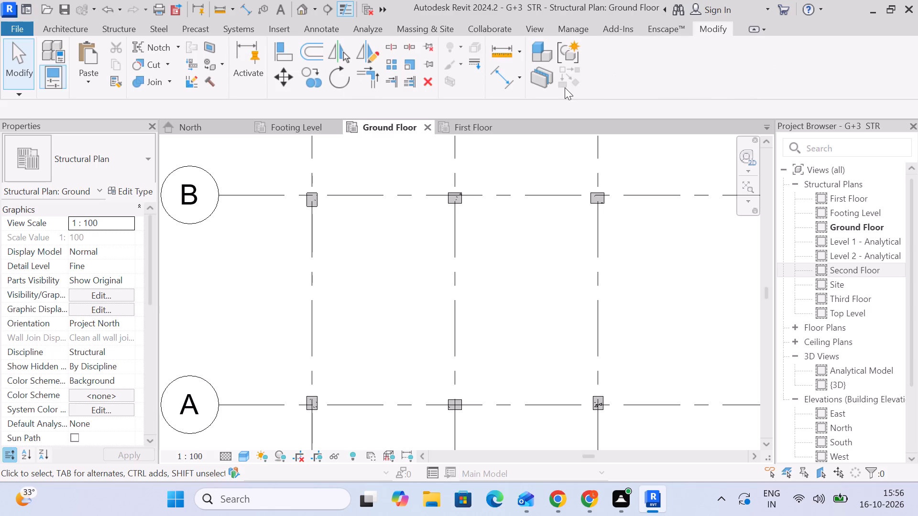
click(507, 75)
click(263, 195)
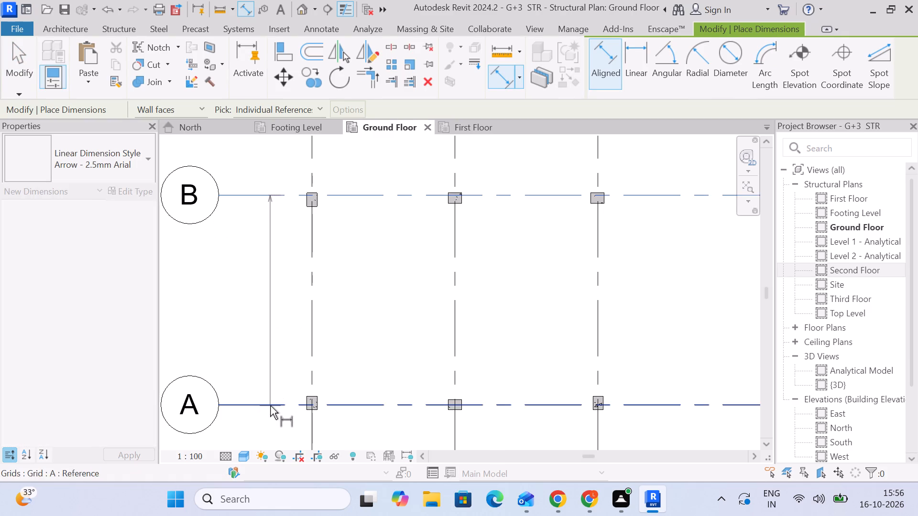
click(270, 406)
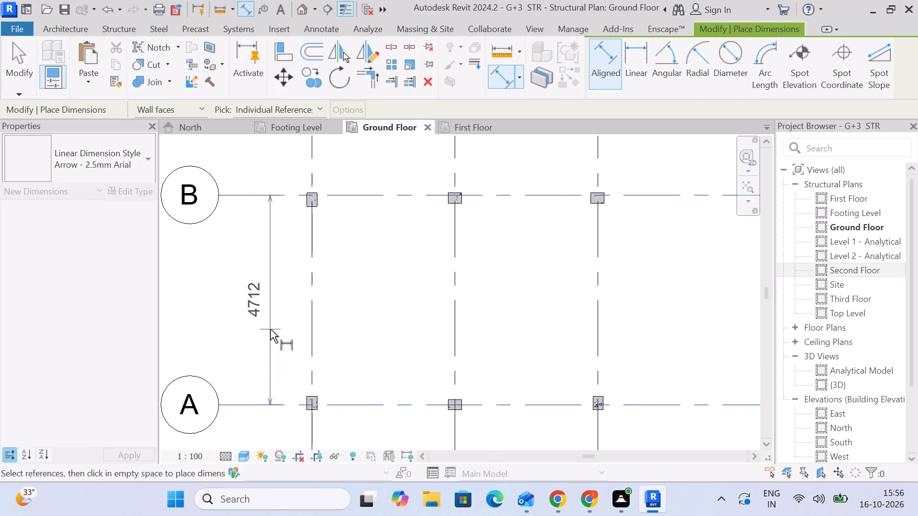
key(Escape)
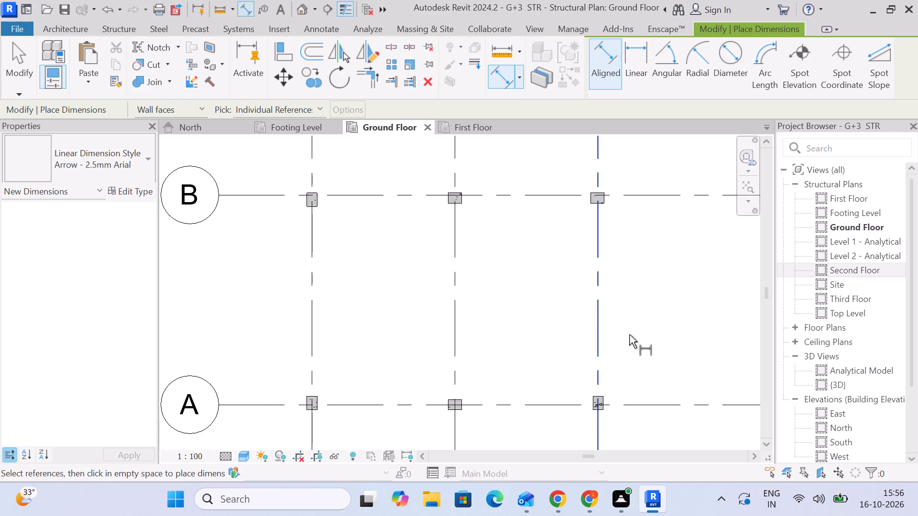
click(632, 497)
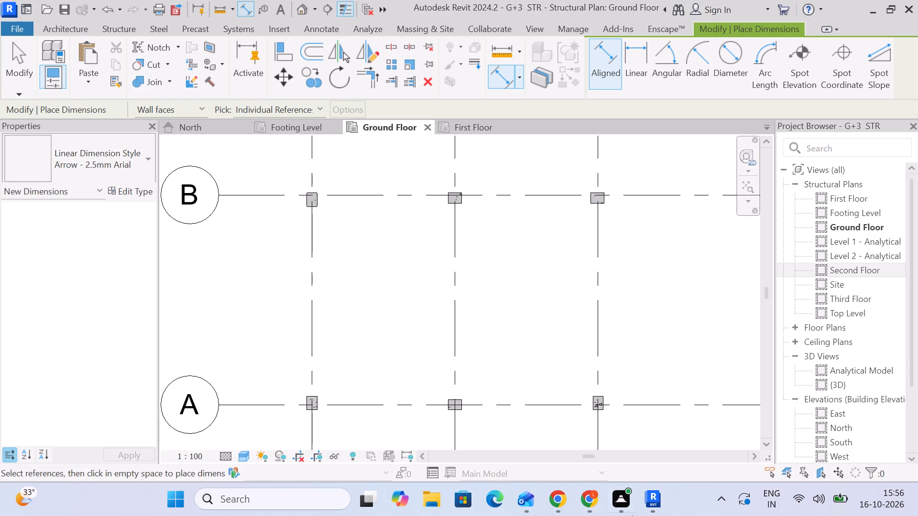
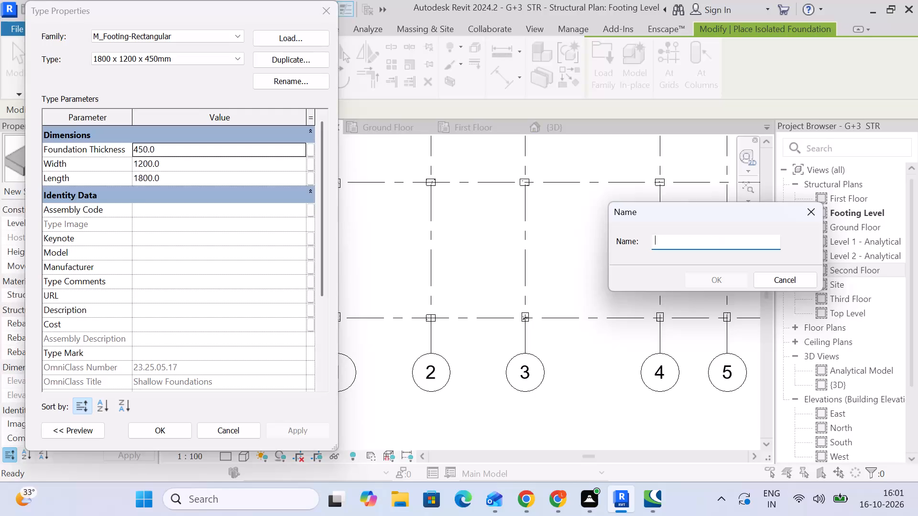
Name the duplicate of the 1800 x 1200 x 450mm rectangular footing type 1200.
key(1)
text(.2)
key(BackSpace)
key(BackSpace)
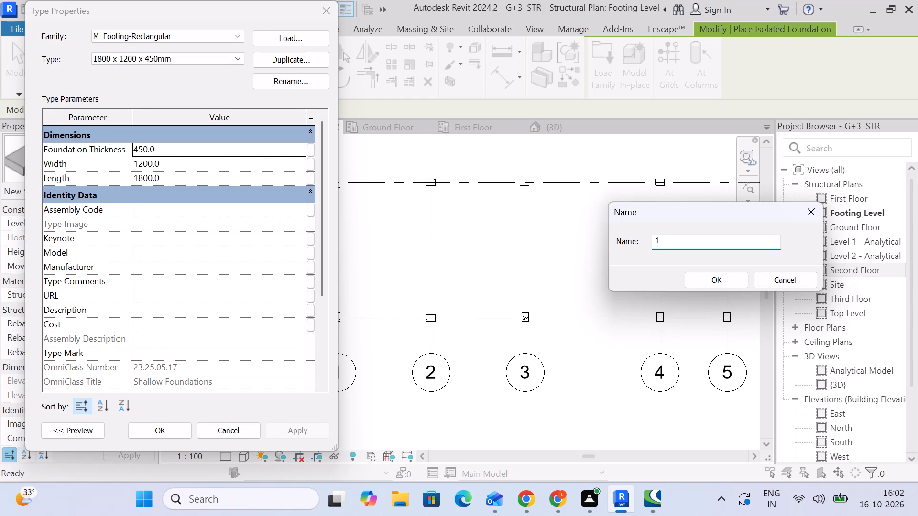
text(200)
key(Return)
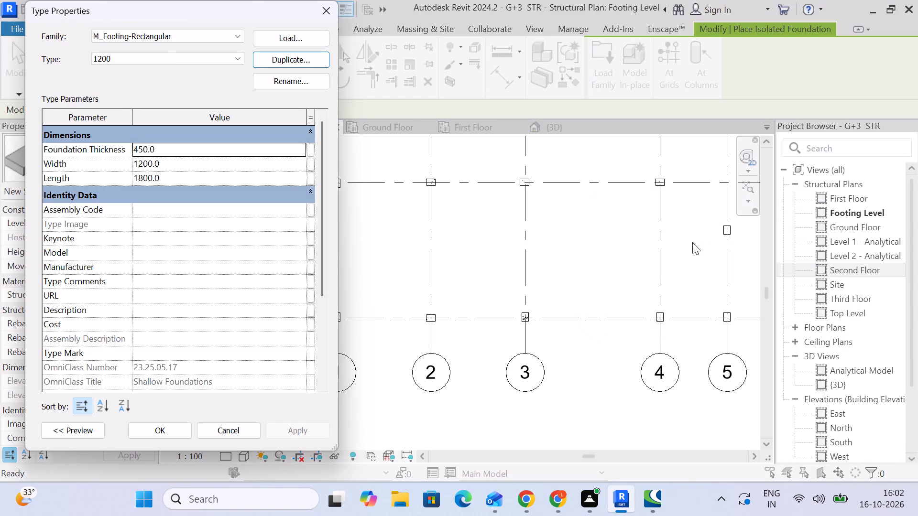
Rename the new footing type as 1200 X1200 X450.
drag(269, 78, 275, 83)
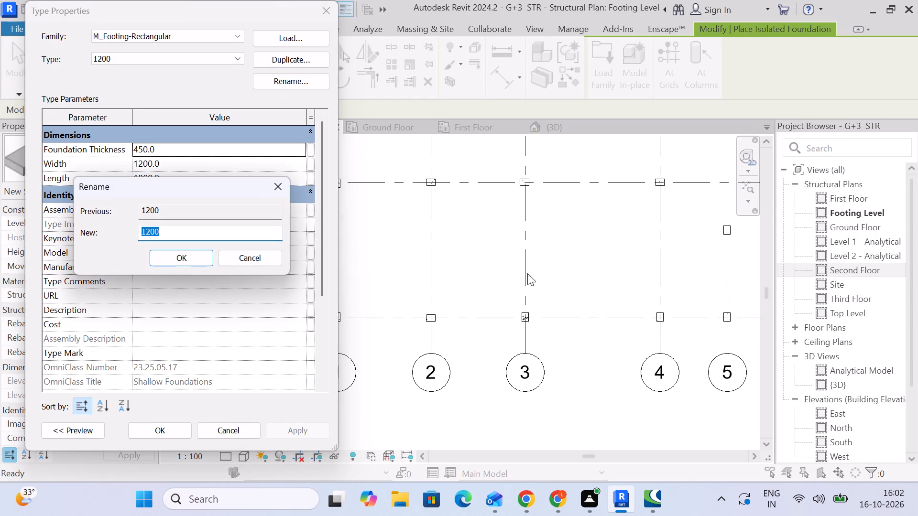
click(181, 238)
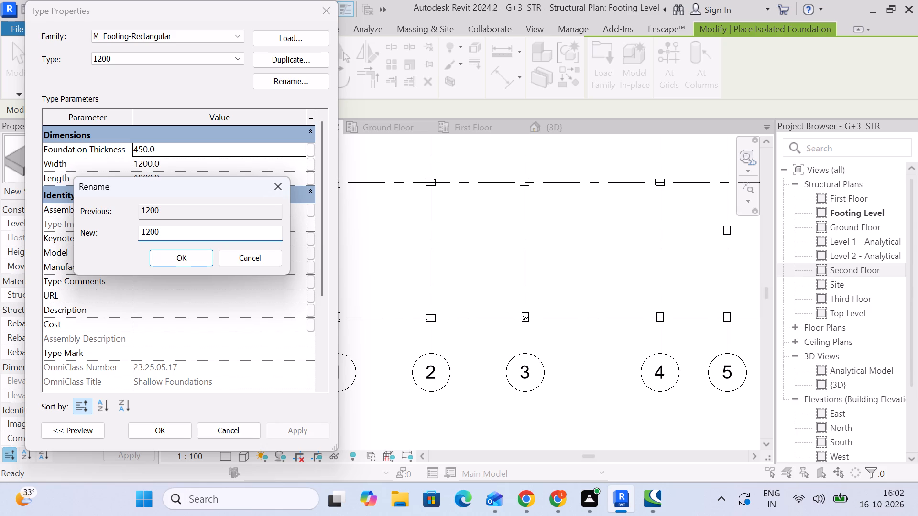
key(space)
text(X12)
text(00)
key(space)
text(X)
text(450)
key(Return)
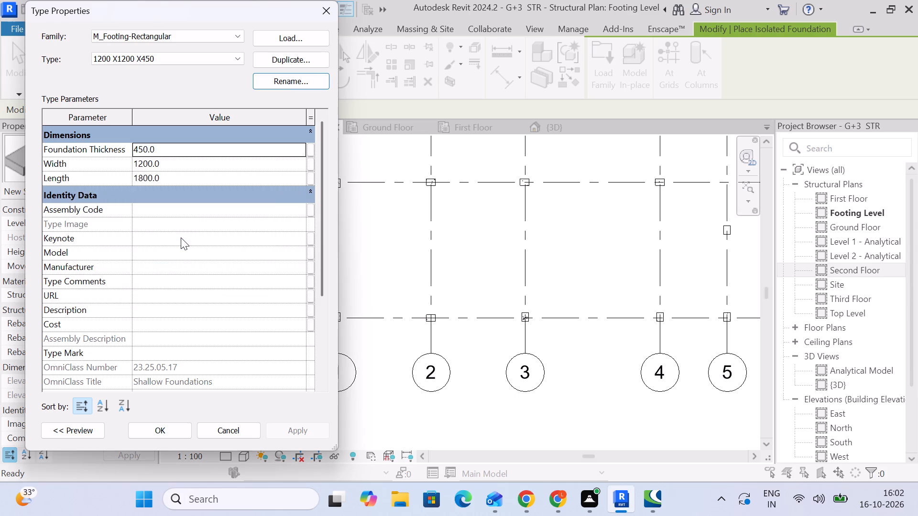
Set the Length of the 1200 X1200 X450 footing type to 1200 and apply the type properties.
click(165, 162)
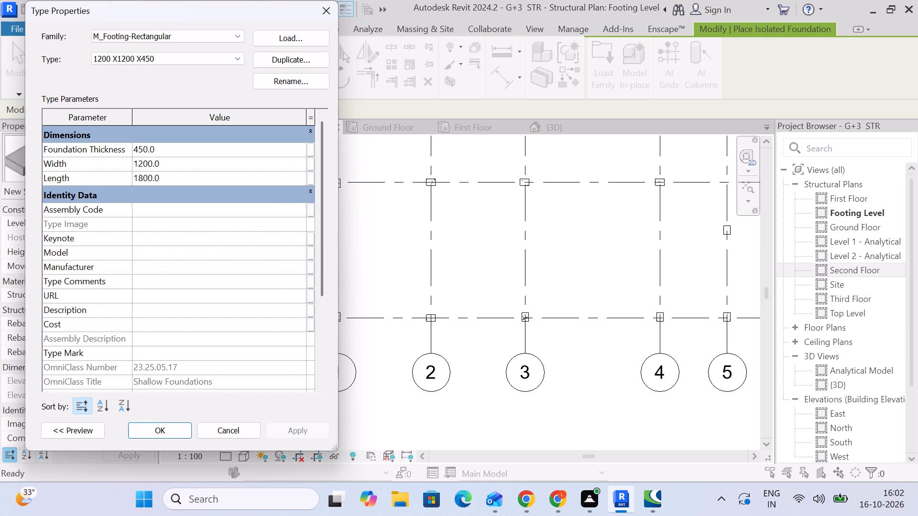
click(185, 177)
text(1200)
key(Return)
click(294, 433)
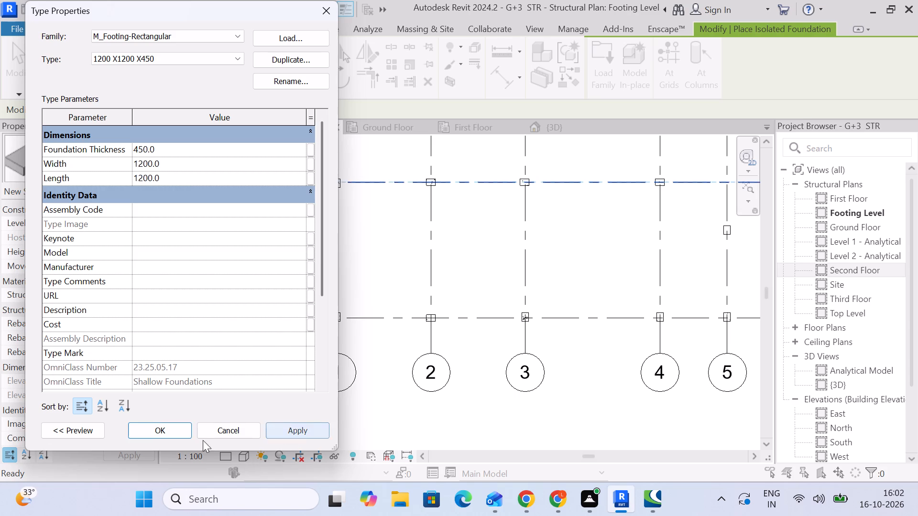
click(155, 434)
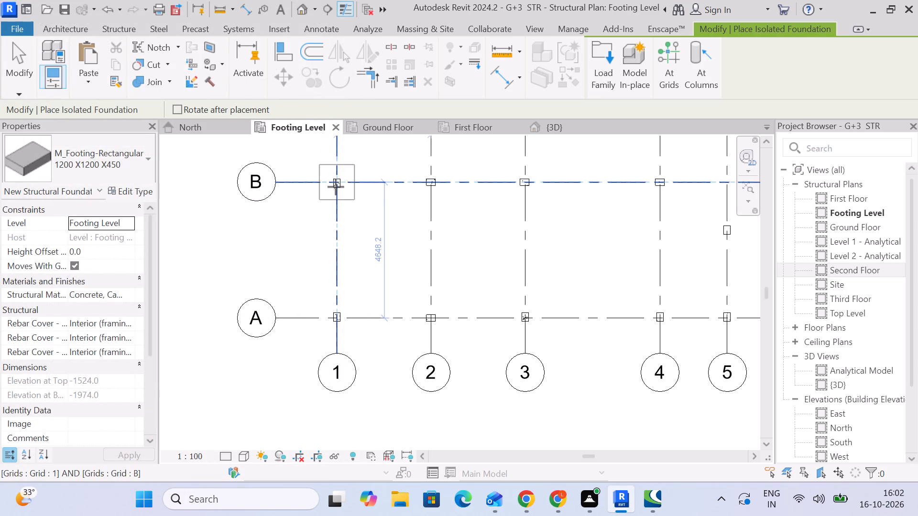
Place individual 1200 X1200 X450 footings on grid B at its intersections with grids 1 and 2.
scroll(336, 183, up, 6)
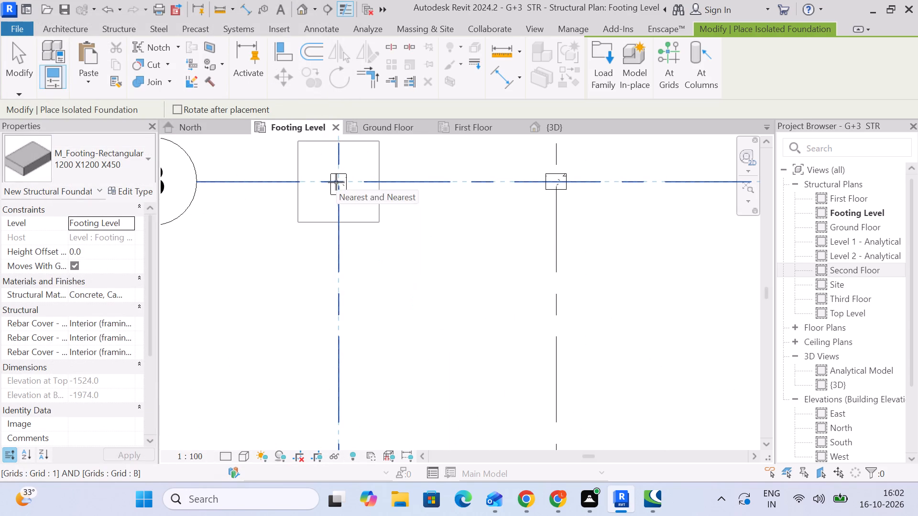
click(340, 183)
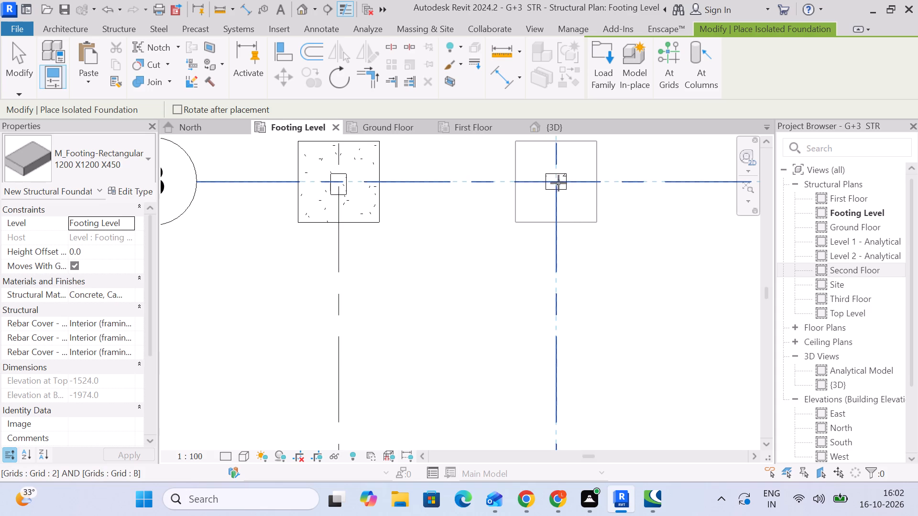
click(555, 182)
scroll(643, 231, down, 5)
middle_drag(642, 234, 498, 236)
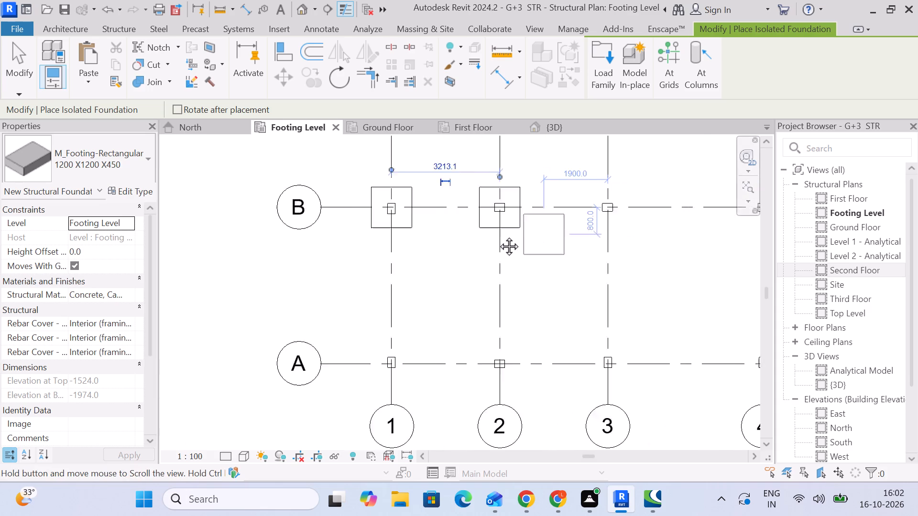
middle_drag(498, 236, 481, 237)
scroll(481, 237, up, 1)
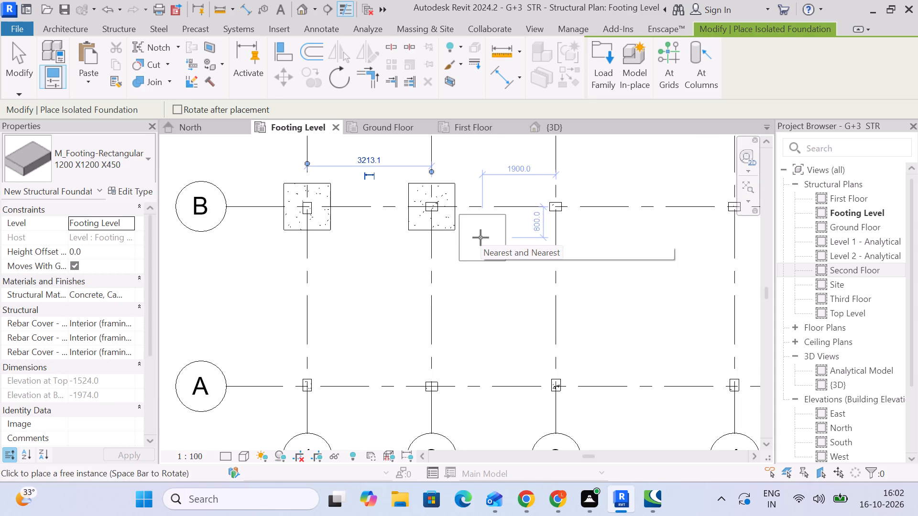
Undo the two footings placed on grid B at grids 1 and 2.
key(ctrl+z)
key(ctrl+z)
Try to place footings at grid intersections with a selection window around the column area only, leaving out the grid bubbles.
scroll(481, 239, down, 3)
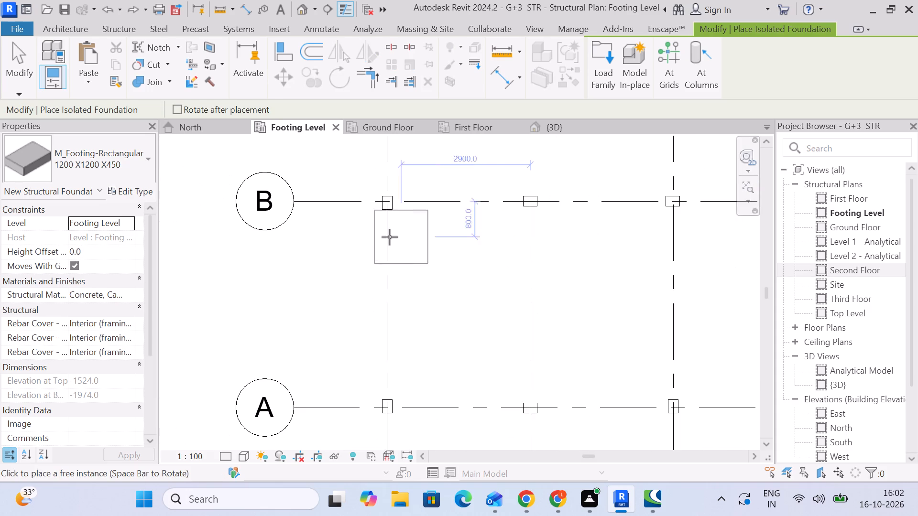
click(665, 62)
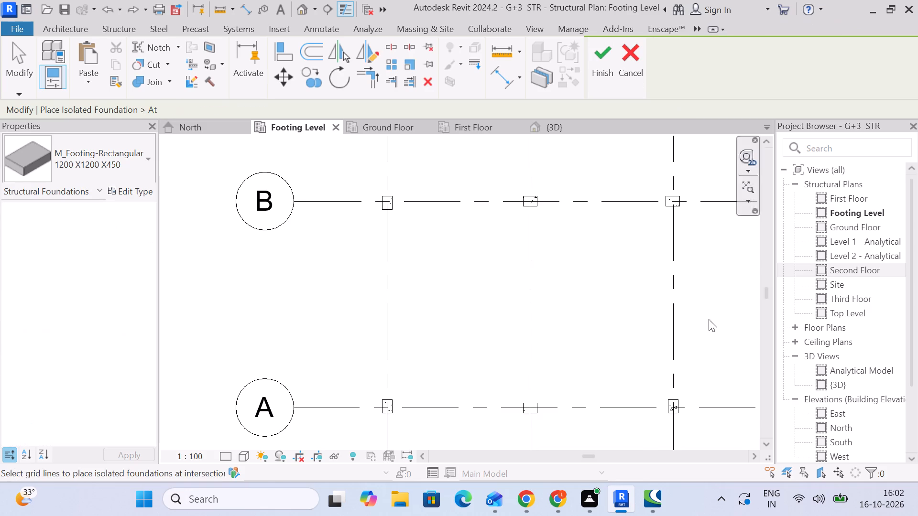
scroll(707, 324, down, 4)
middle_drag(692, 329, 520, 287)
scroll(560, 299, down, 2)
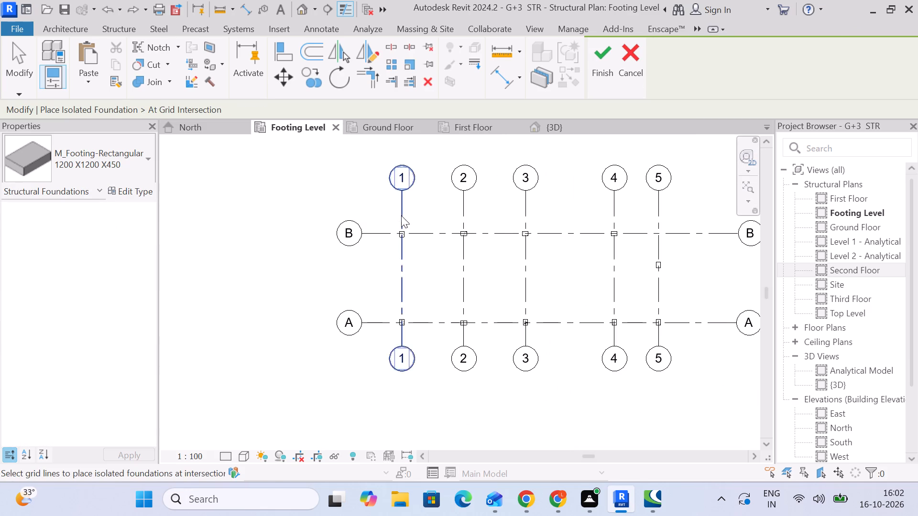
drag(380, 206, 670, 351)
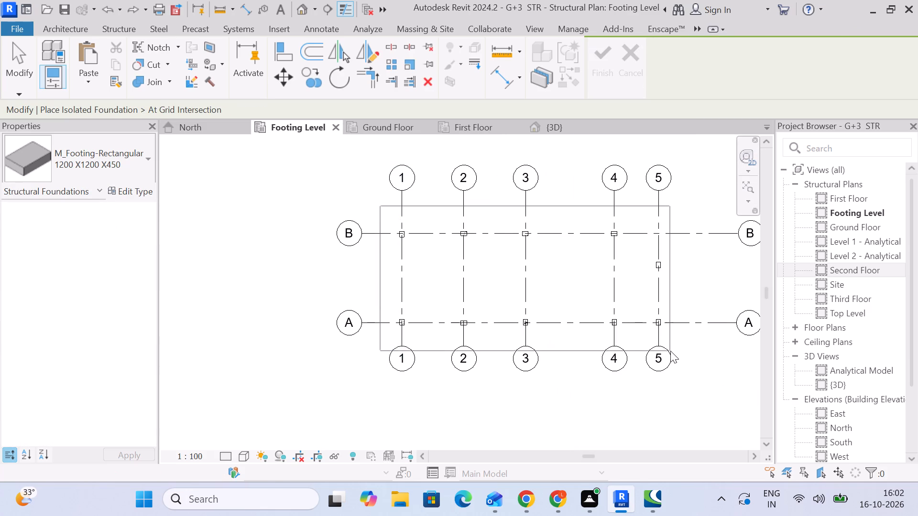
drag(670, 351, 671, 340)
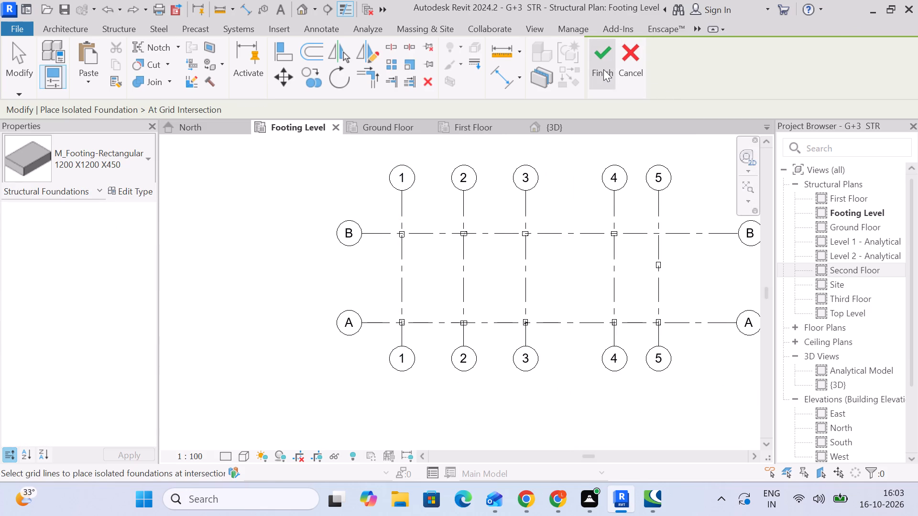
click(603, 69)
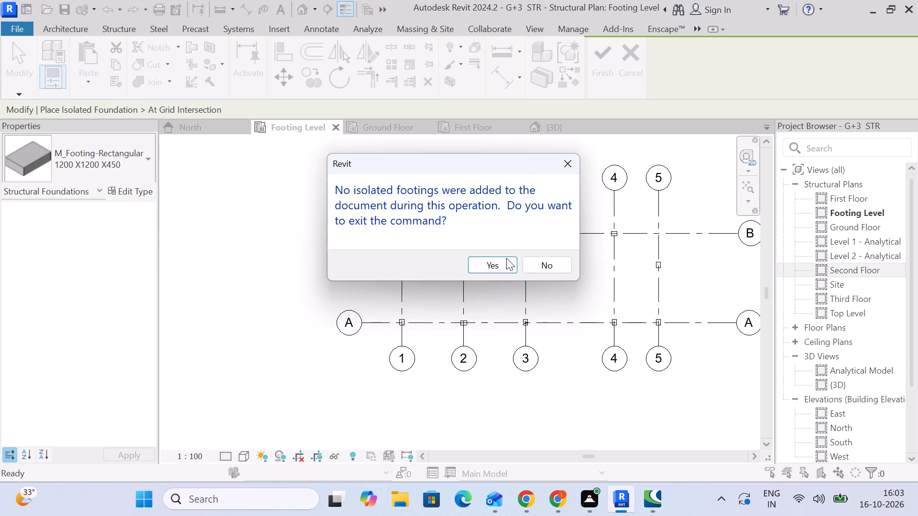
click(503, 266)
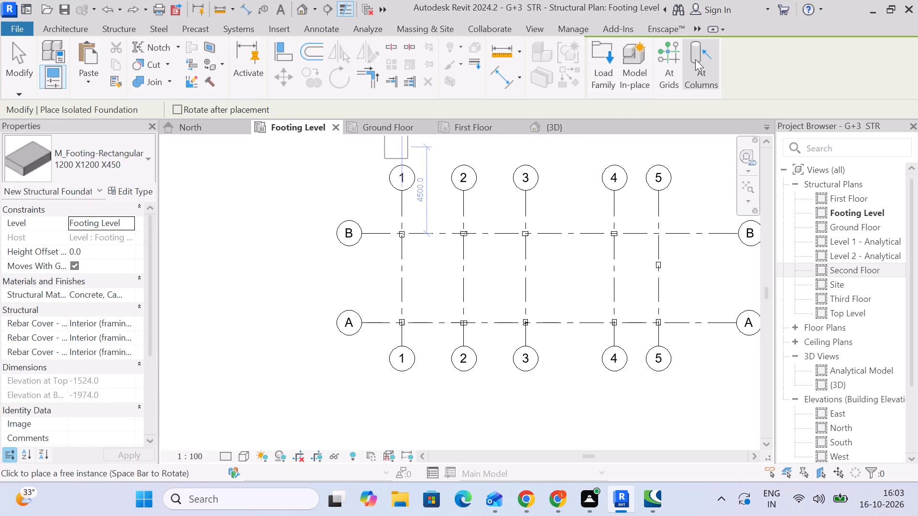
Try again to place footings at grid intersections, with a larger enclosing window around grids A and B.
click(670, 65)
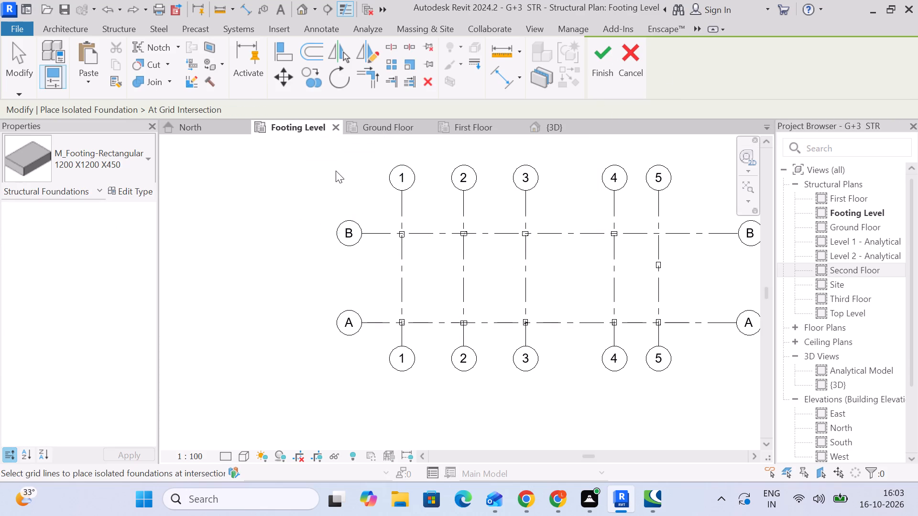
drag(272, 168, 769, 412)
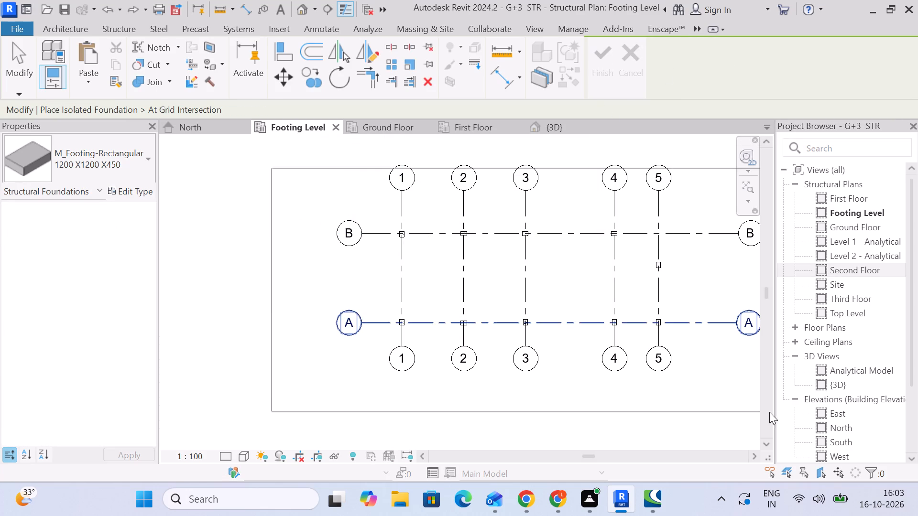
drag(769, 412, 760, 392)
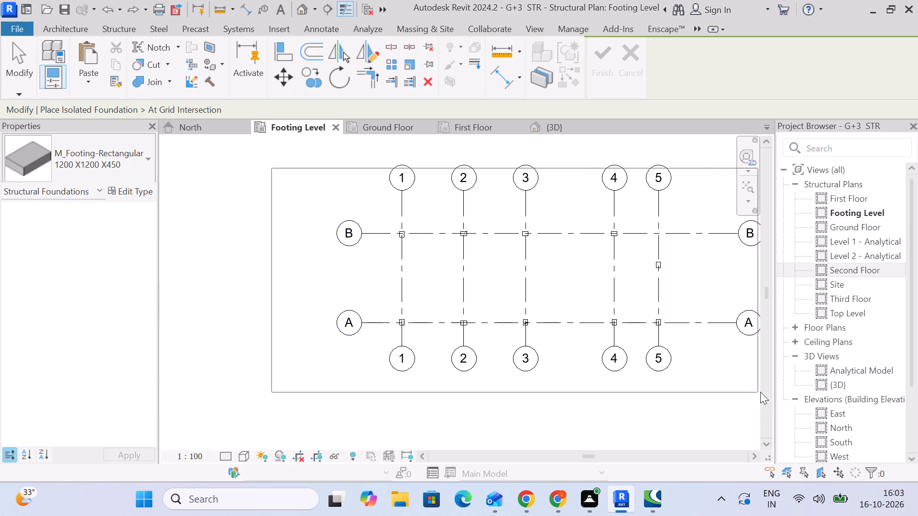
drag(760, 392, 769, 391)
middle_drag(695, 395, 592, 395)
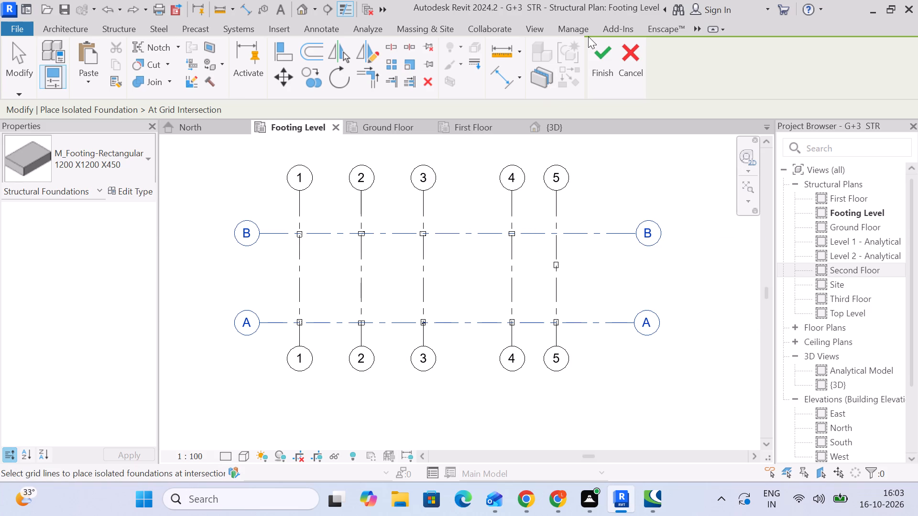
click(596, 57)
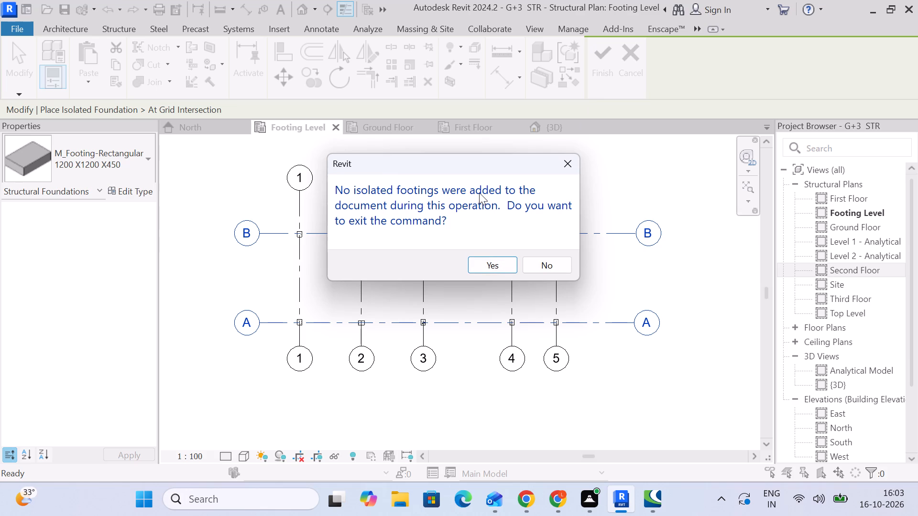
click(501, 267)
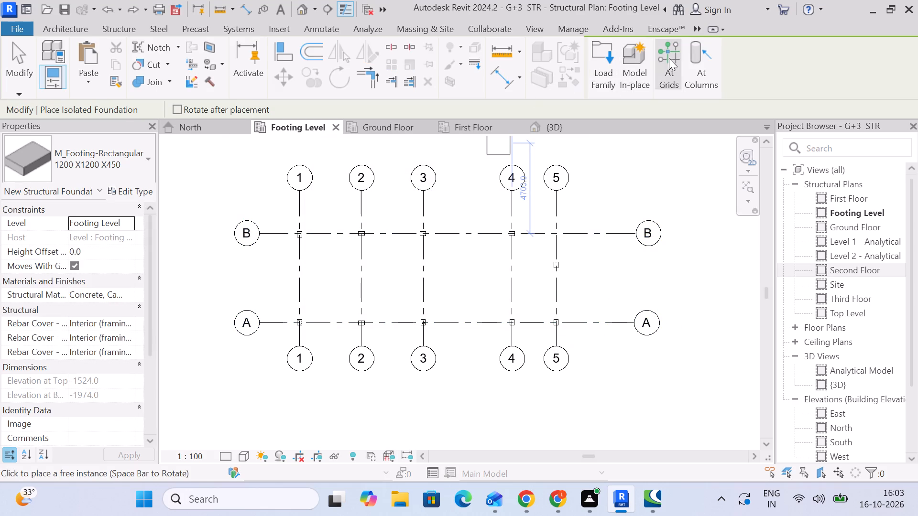
Place 1200 X1200 X450 isolated footings at all intersections of grids A and B with grids 1 to 5.
click(670, 58)
drag(618, 358, 210, 152)
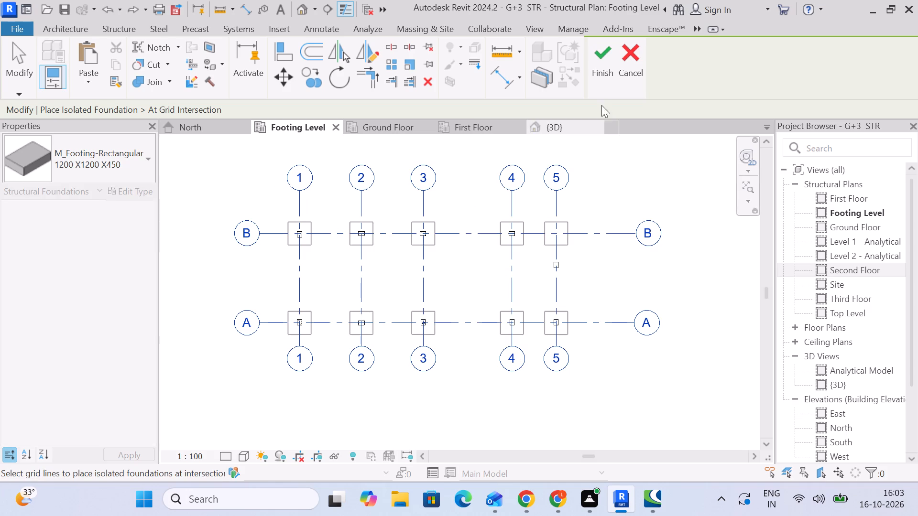
click(601, 65)
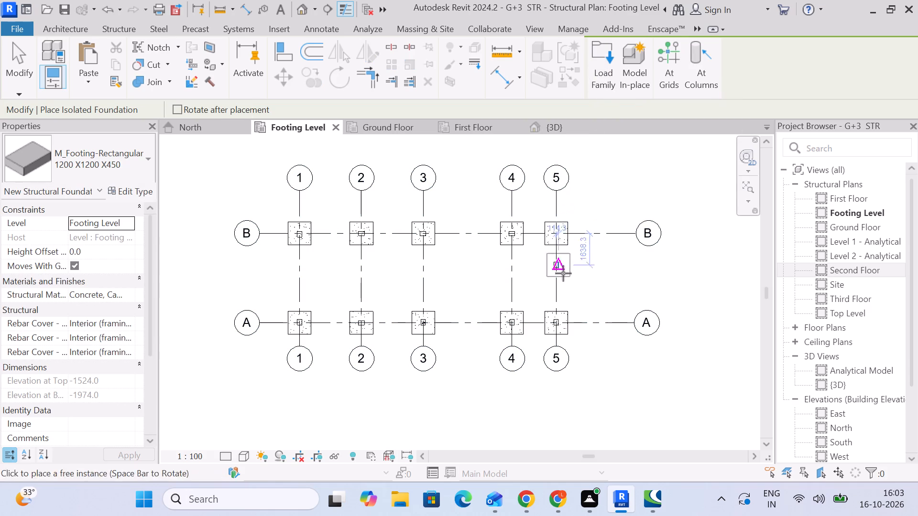
Place a 1200 X1200 X450 isolated footing centred under the offset column on grid 5, between grids A and B.
scroll(560, 279, up, 6)
scroll(550, 235, up, 3)
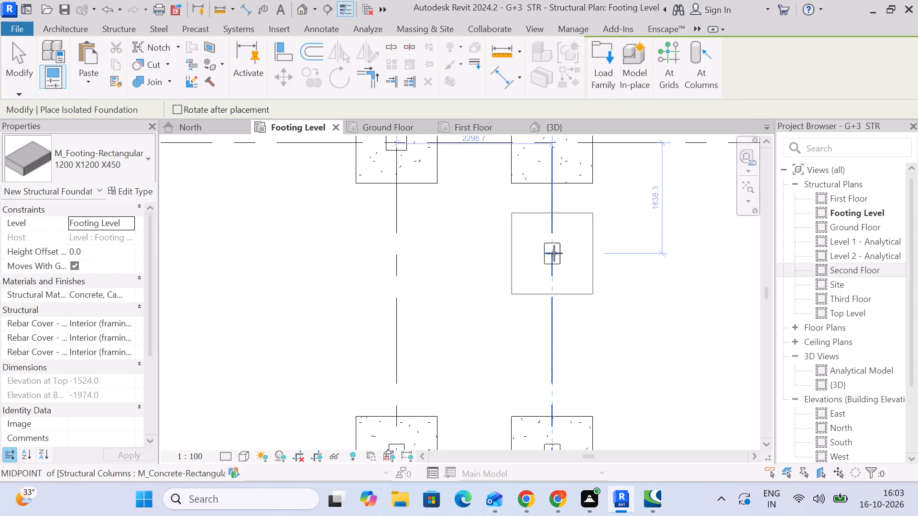
click(552, 254)
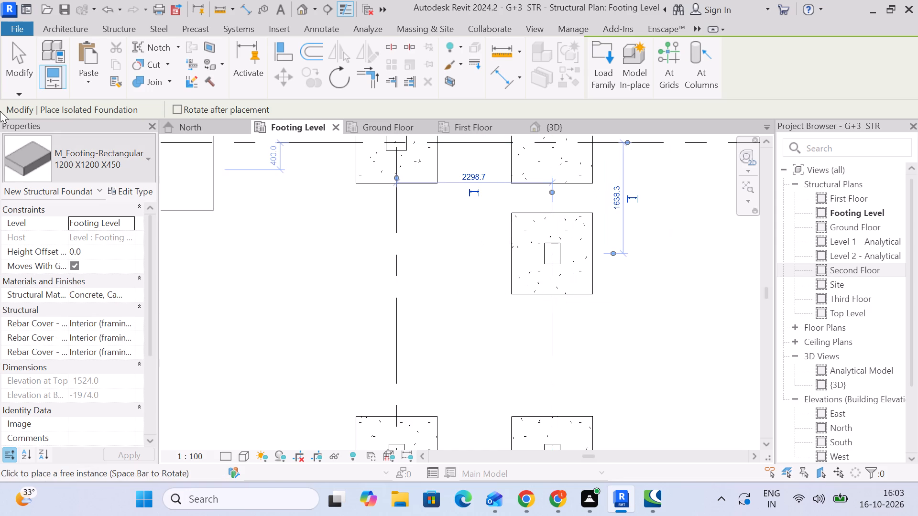
click(18, 67)
Delete the footing that has no column at the intersection of grids B and 5.
scroll(541, 271, down, 5)
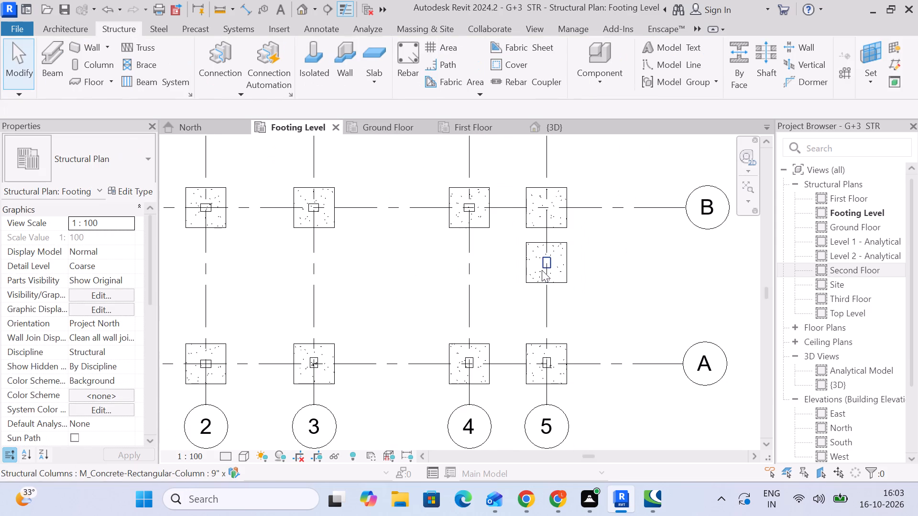
scroll(587, 221, up, 4)
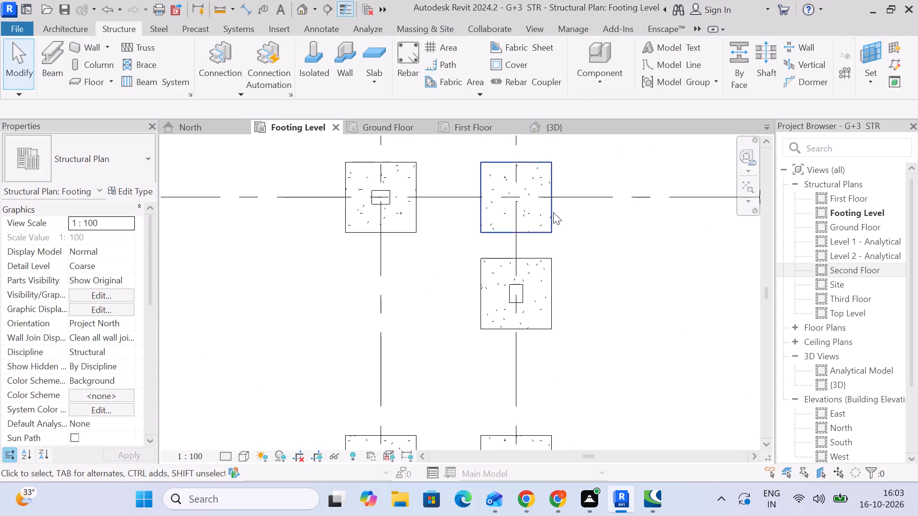
click(553, 212)
key(Delete)
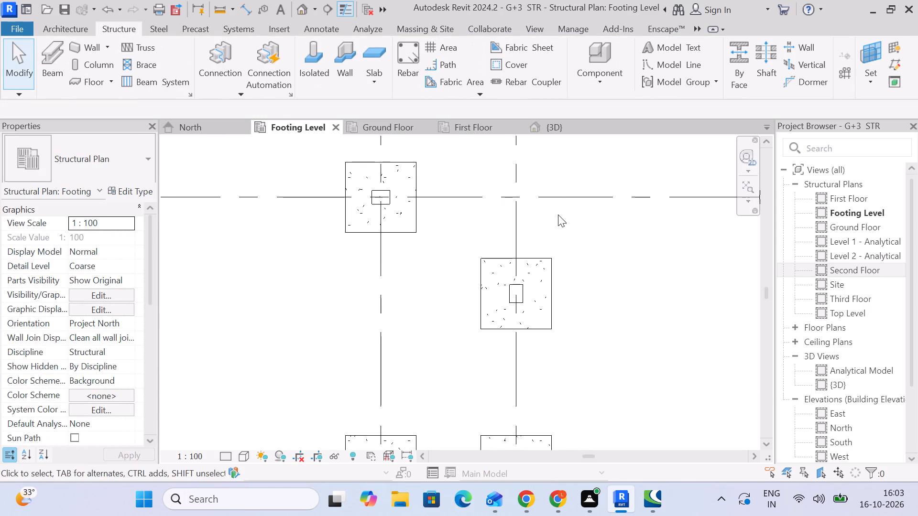
Examine the footing layout in the Footing Level plan and the 3D view to check each column against its footing.
scroll(525, 196, down, 5)
middle_drag(397, 268, 460, 258)
scroll(460, 258, down, 4)
scroll(291, 253, up, 3)
middle_drag(507, 258, 500, 258)
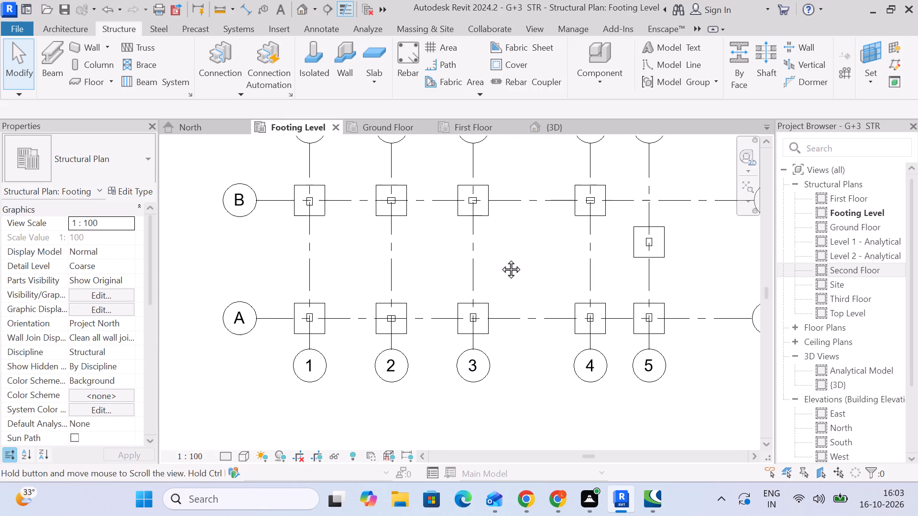
middle_drag(500, 258, 499, 258)
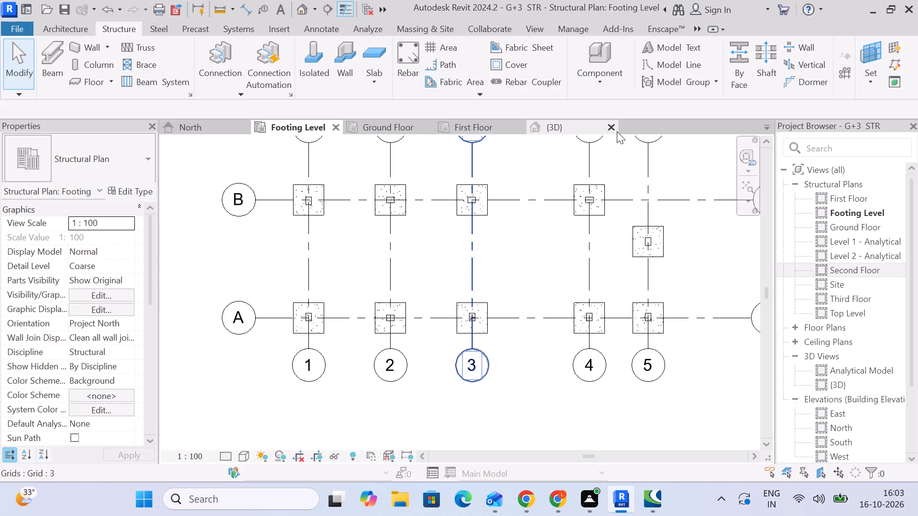
click(559, 132)
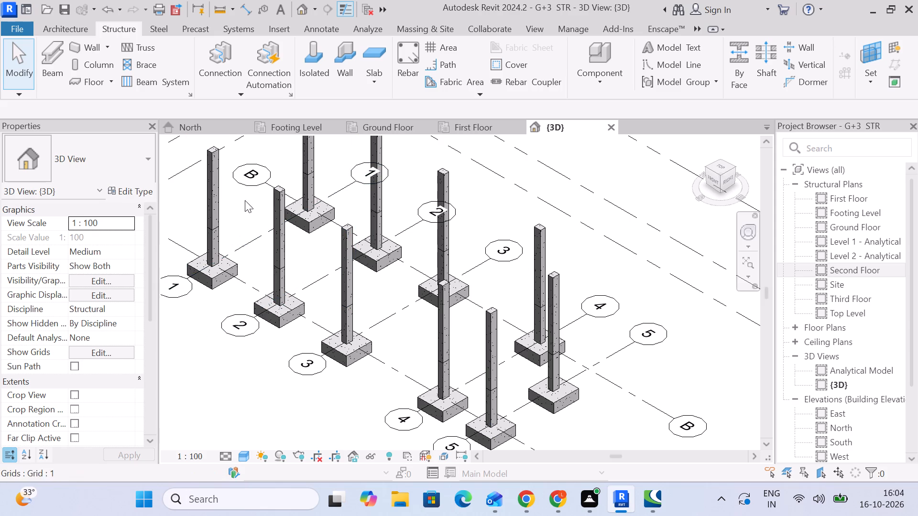
Start a beam in the Ground Floor plan using M_Concrete-Rectangular Beam 300 x 600mm with structural usage Primary.
click(387, 129)
click(263, 129)
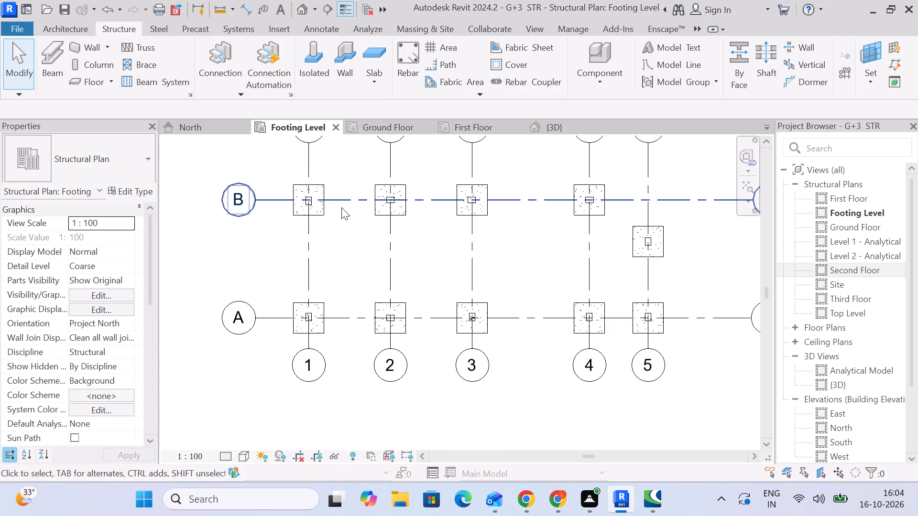
click(386, 125)
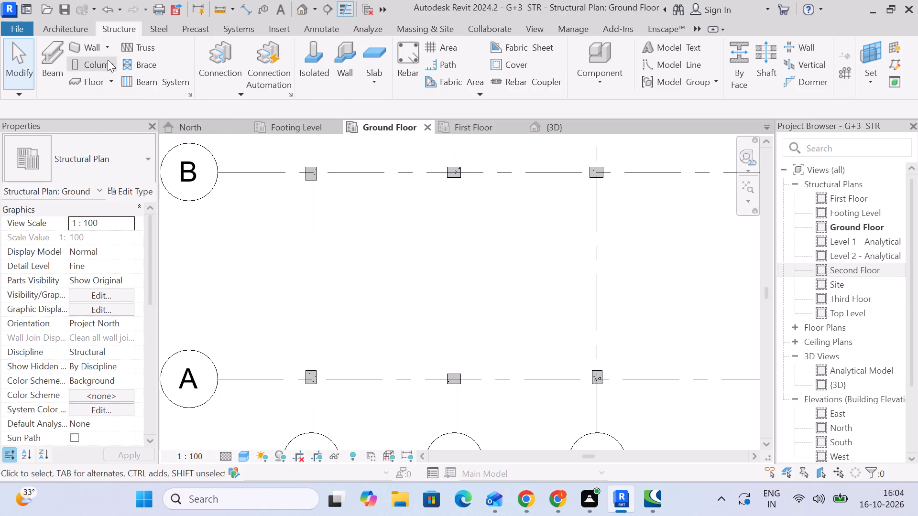
click(56, 75)
click(142, 170)
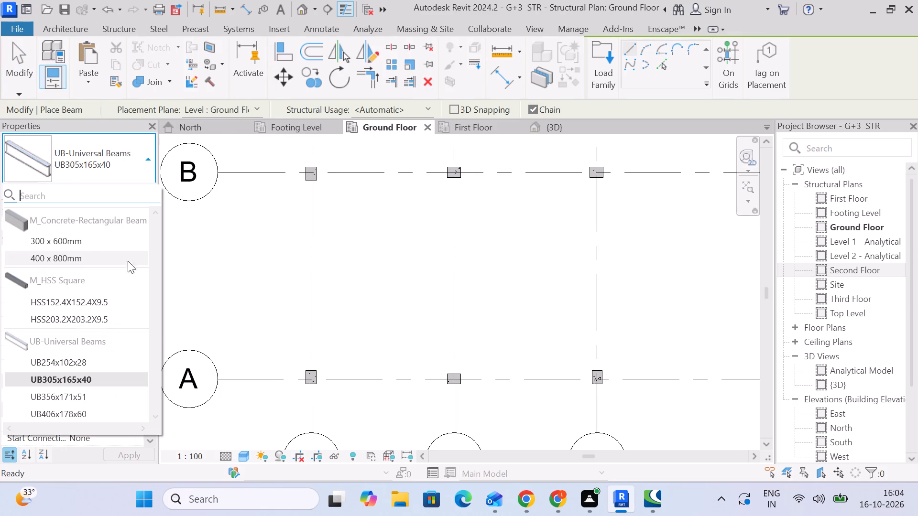
click(88, 235)
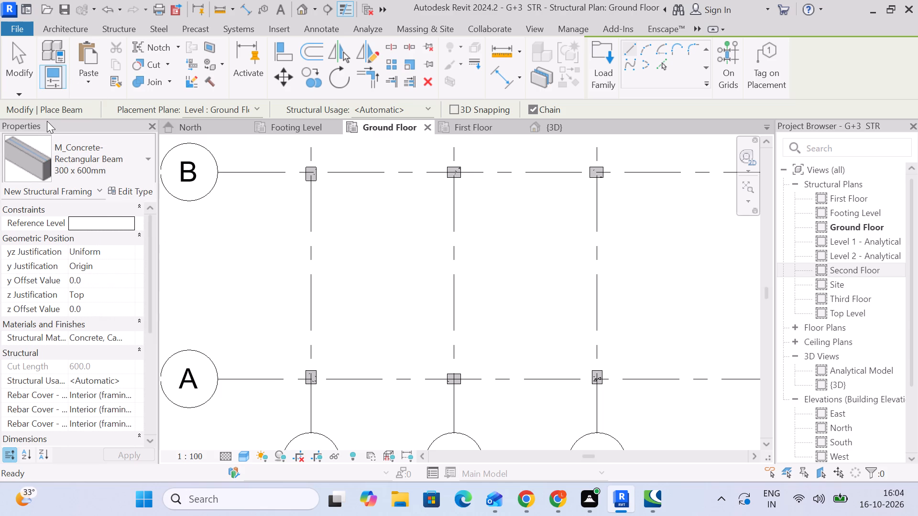
scroll(18, 271, up, 4)
click(235, 111)
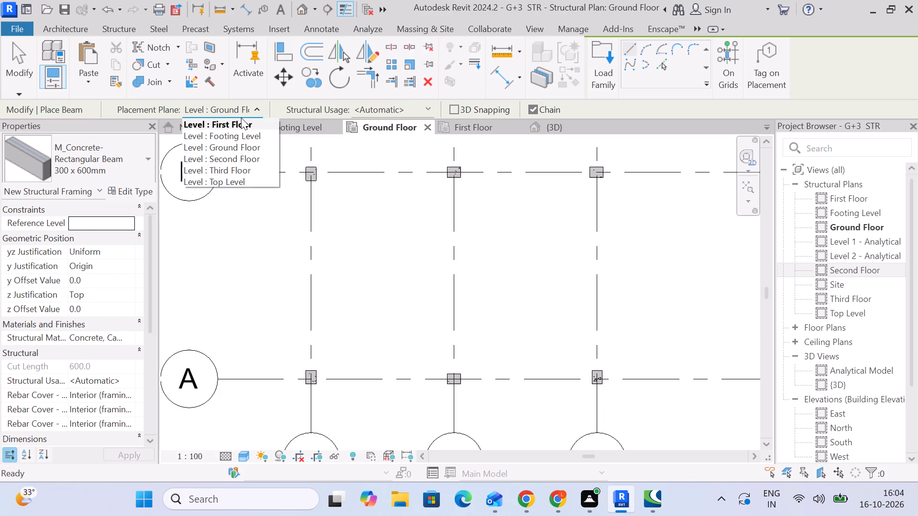
click(242, 107)
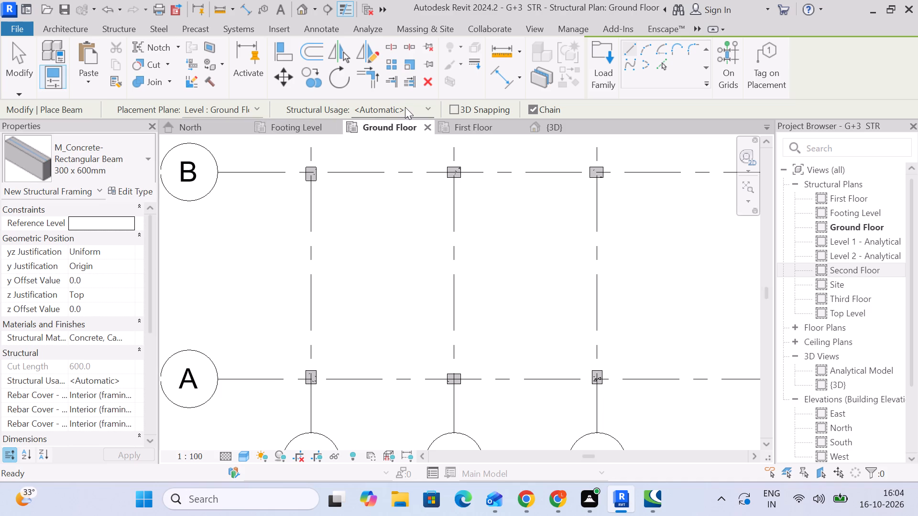
click(406, 107)
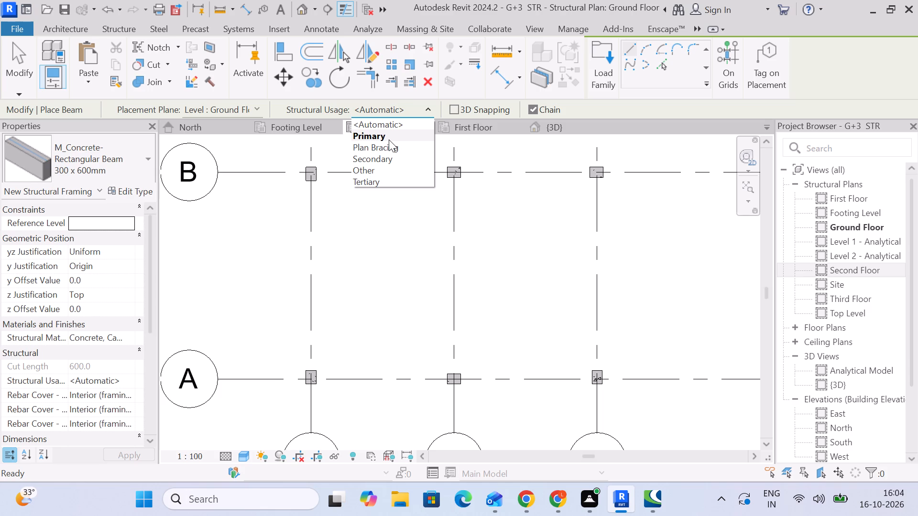
click(389, 140)
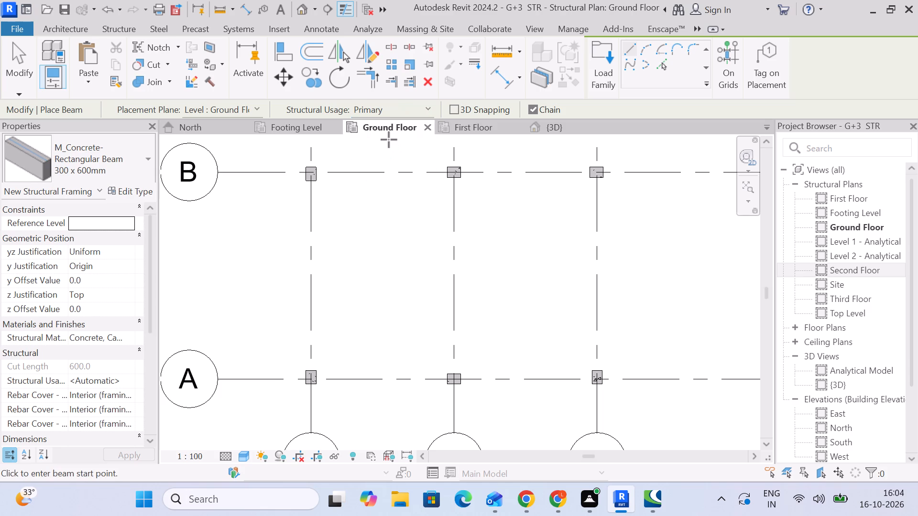
Duplicate the 300 x 600mm concrete beam type and name the new type 9" X12".
scroll(400, 167, down, 5)
middle_drag(399, 176, 287, 217)
scroll(286, 218, up, 1)
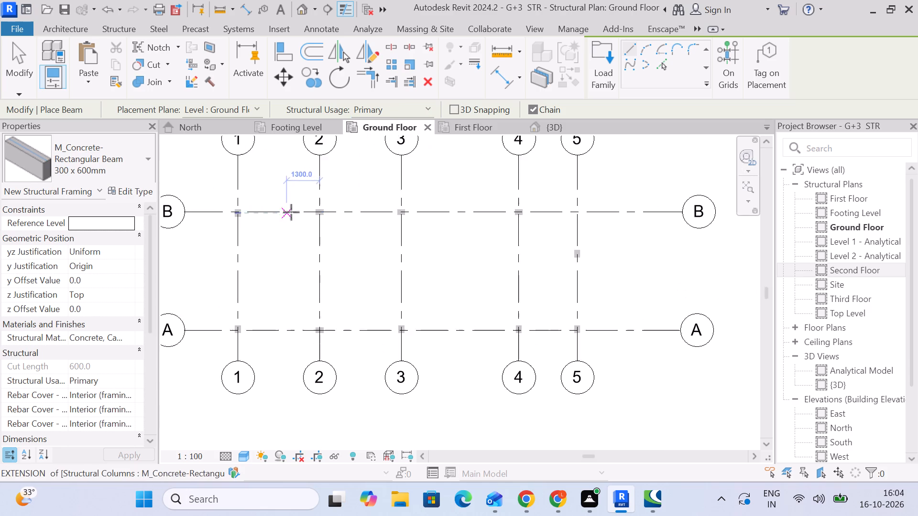
scroll(300, 204, up, 1)
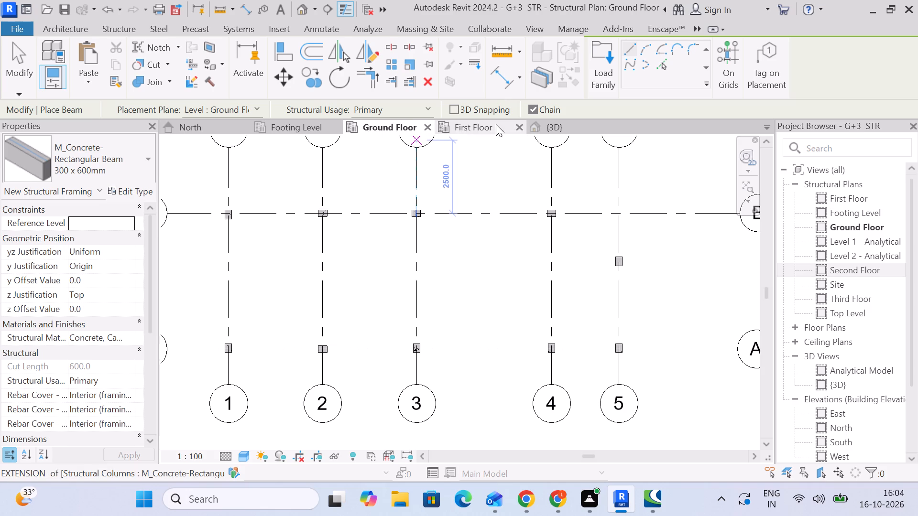
middle_drag(324, 173, 370, 205)
click(132, 192)
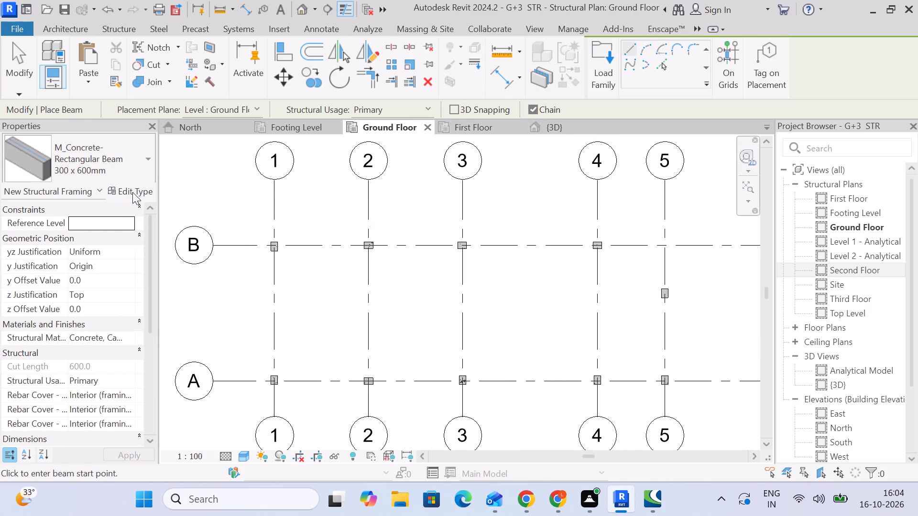
click(285, 61)
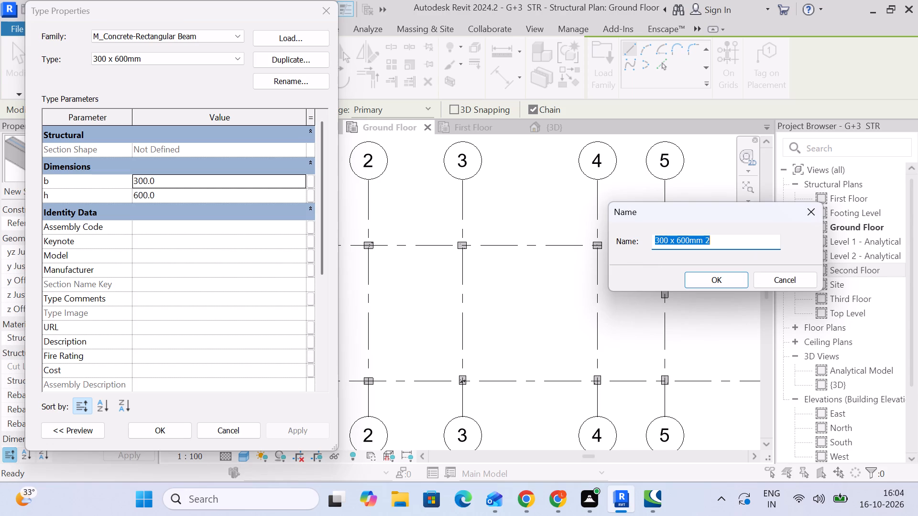
text(12)
key(BackSpace)
key(BackSpace)
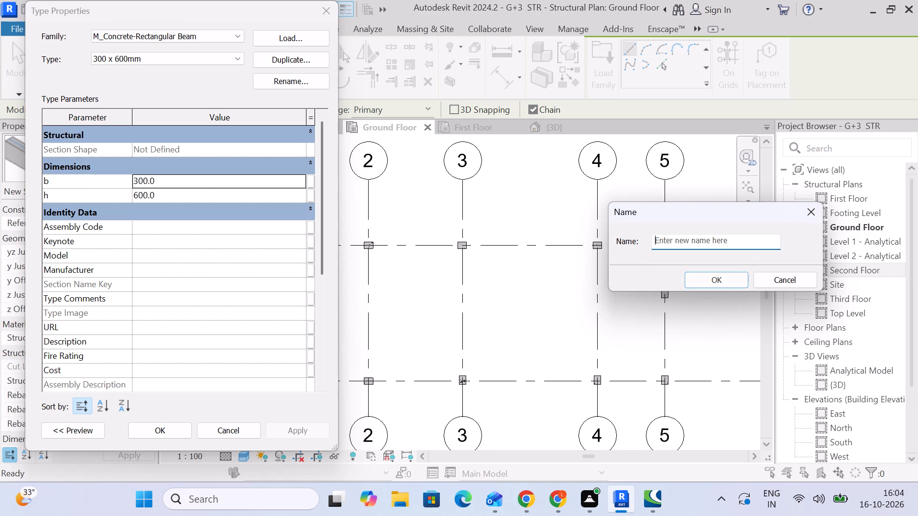
key(BackSpace)
key(9)
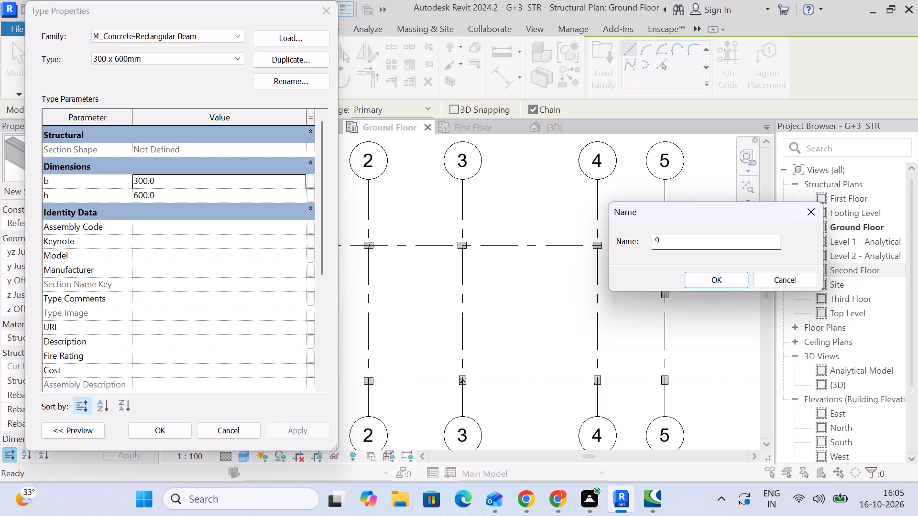
key(shift+quotedbl)
key(Return)
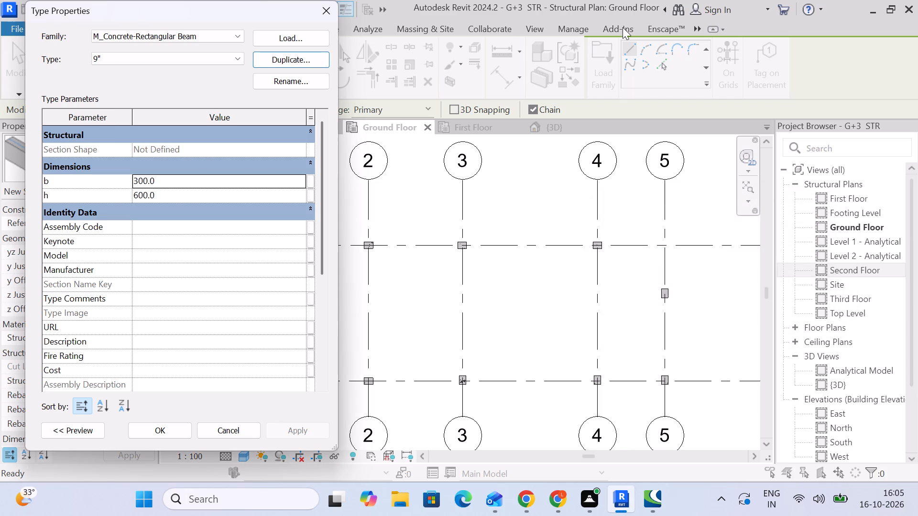
click(304, 86)
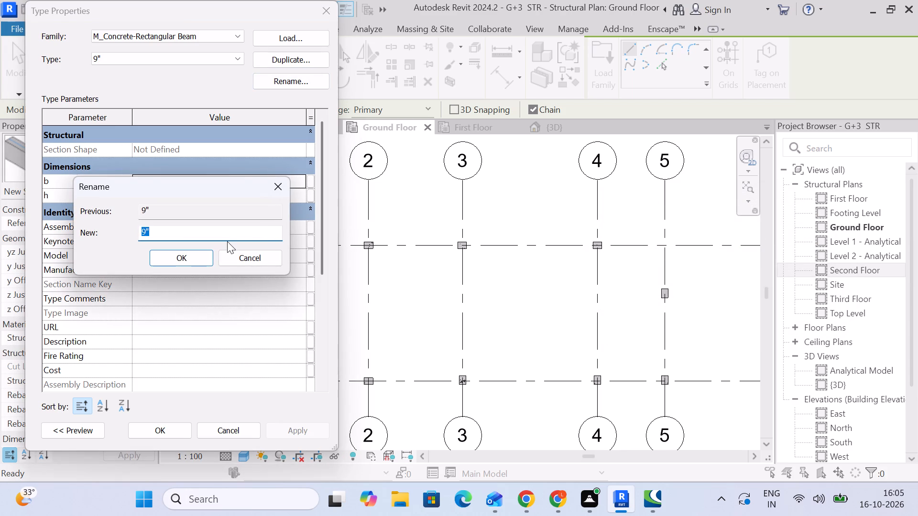
click(222, 238)
key(space)
text(X12)
key(shift+quotedbl)
key(Return)
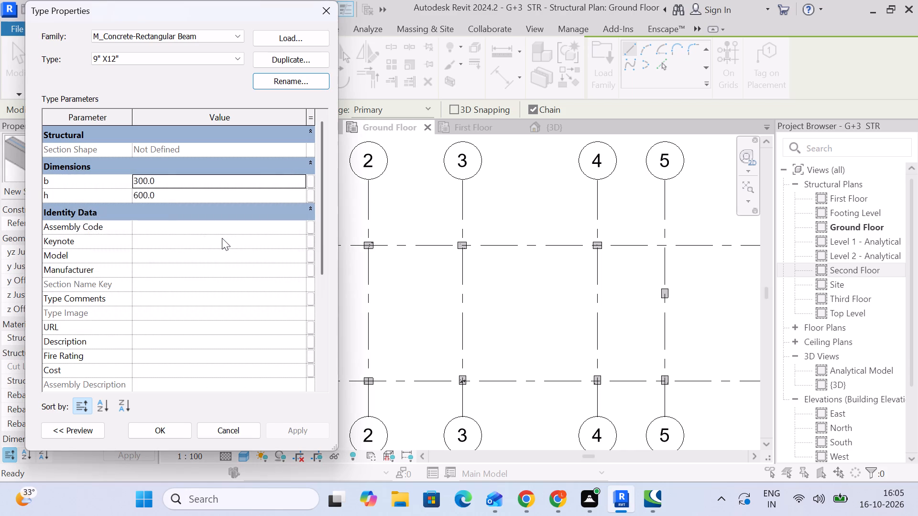
Set the 9" X12" beam type's width b to 9" and height h to 12", and accept the type properties.
click(170, 184)
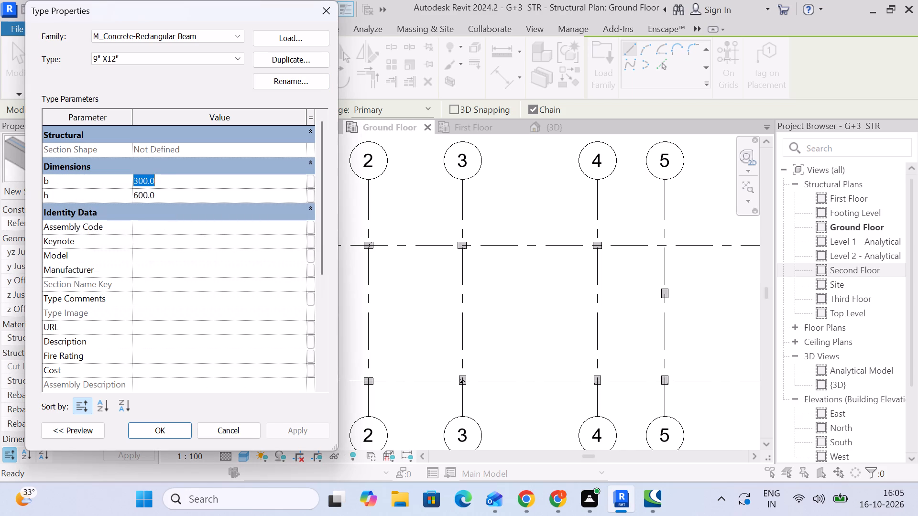
key(9)
key(shift+quotedbl)
key(Return)
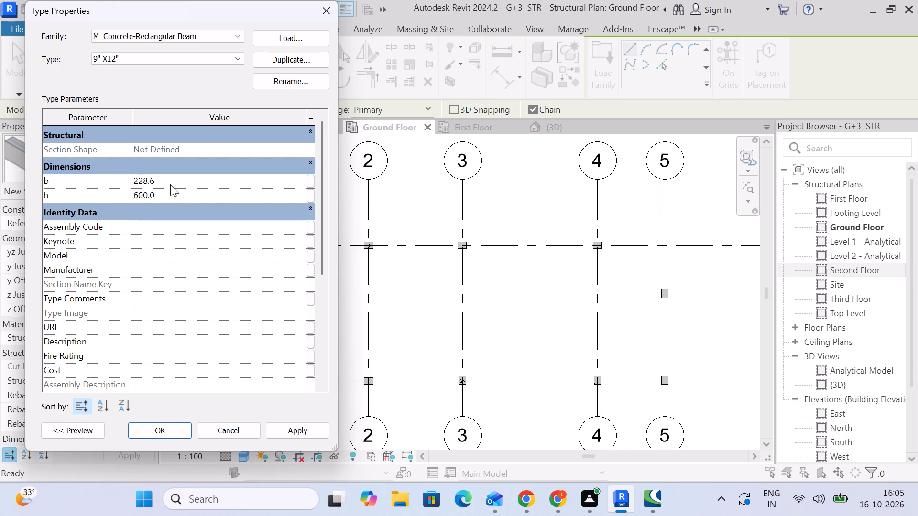
click(174, 196)
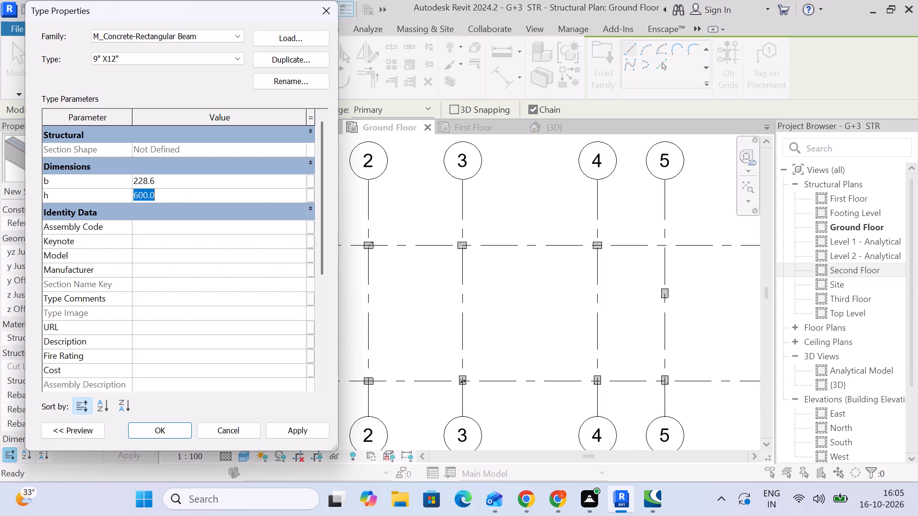
text(12)
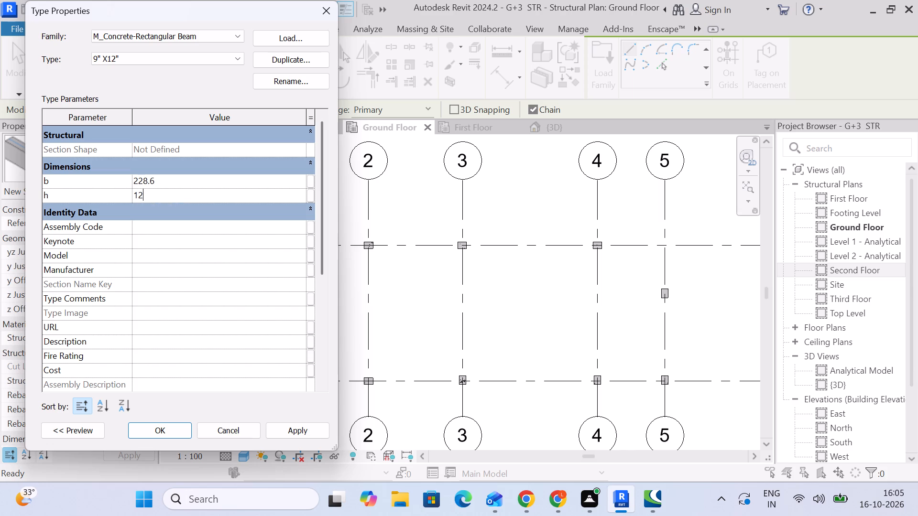
key(shift+quotedbl)
key(Return)
click(153, 436)
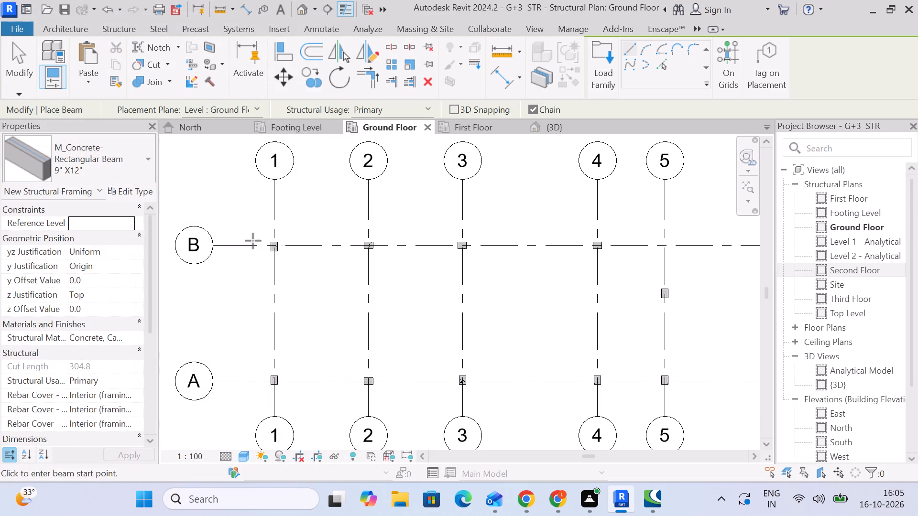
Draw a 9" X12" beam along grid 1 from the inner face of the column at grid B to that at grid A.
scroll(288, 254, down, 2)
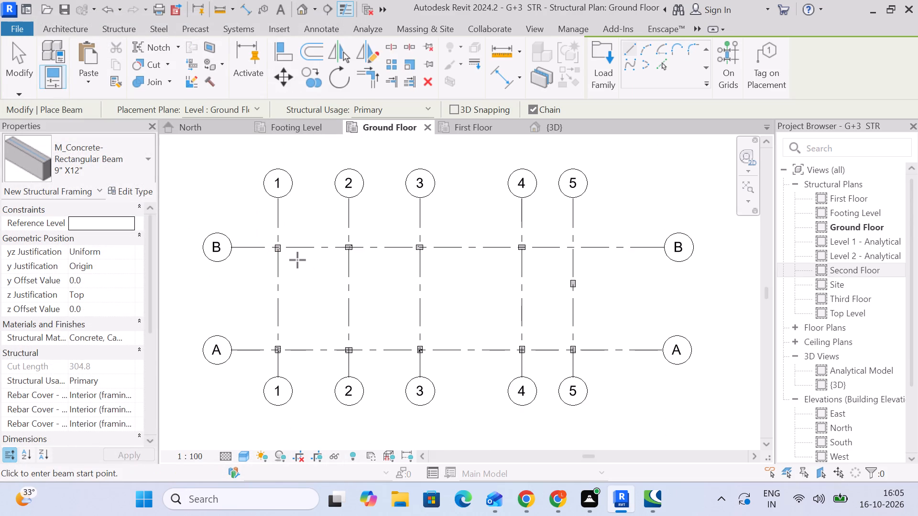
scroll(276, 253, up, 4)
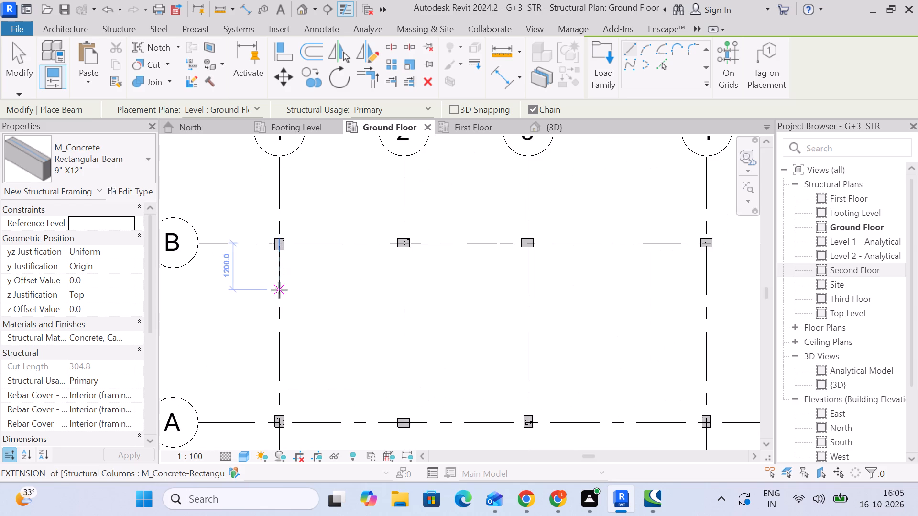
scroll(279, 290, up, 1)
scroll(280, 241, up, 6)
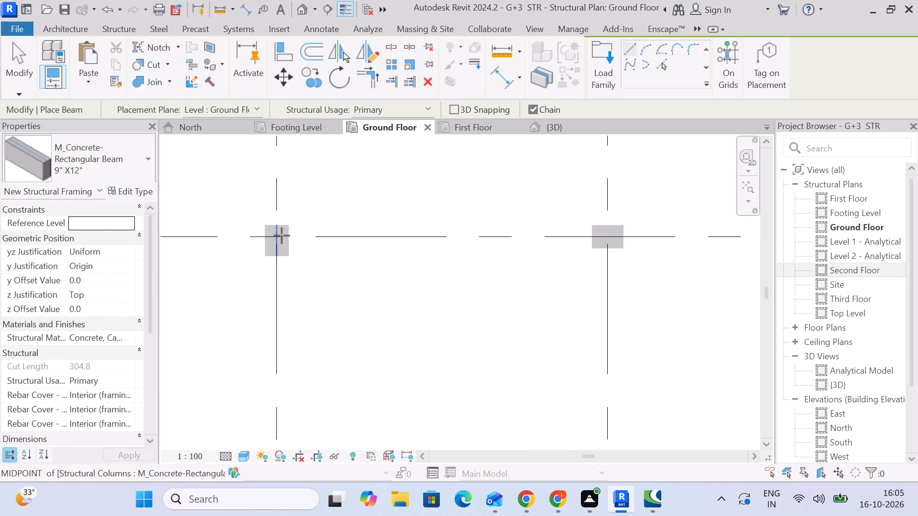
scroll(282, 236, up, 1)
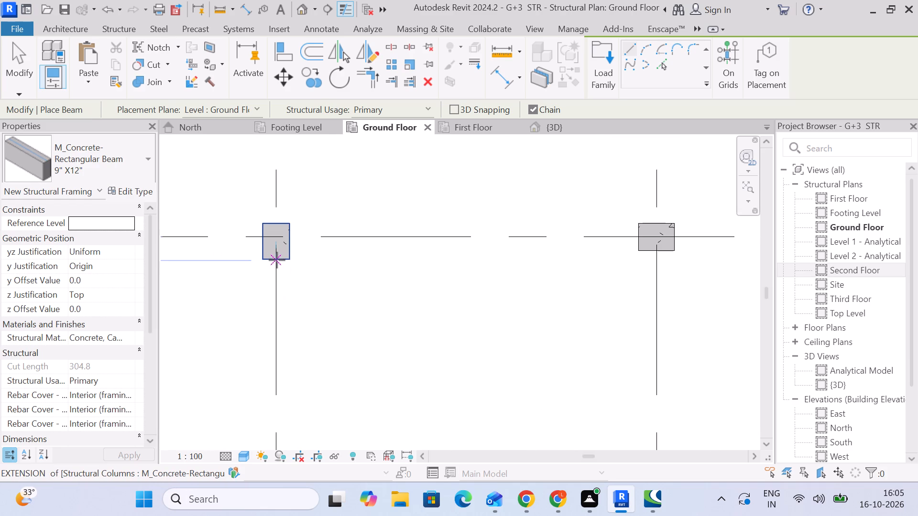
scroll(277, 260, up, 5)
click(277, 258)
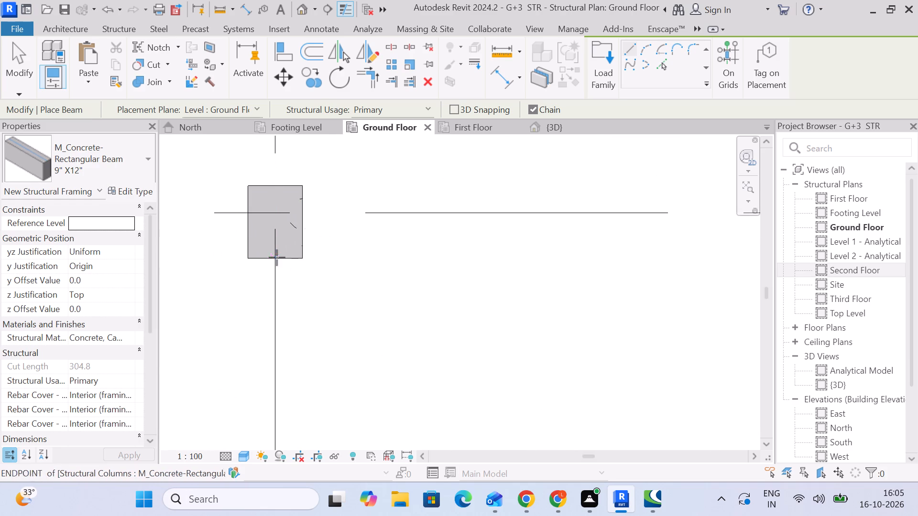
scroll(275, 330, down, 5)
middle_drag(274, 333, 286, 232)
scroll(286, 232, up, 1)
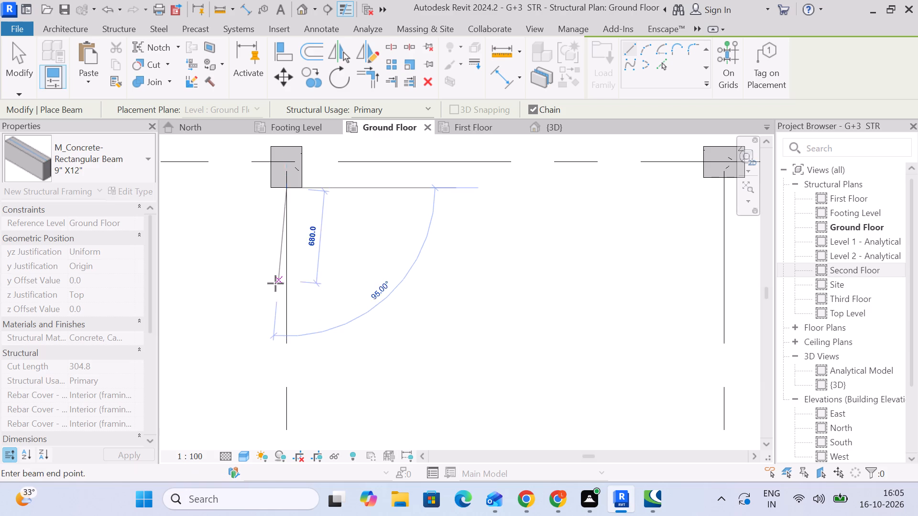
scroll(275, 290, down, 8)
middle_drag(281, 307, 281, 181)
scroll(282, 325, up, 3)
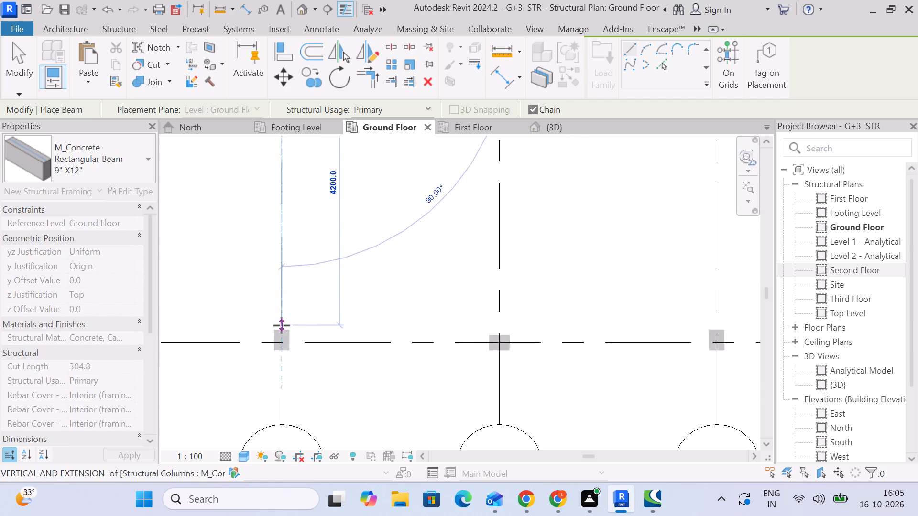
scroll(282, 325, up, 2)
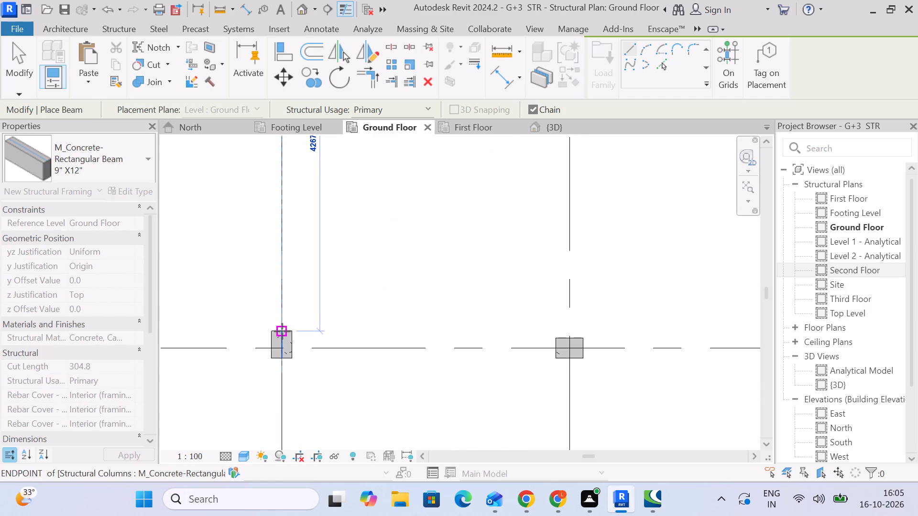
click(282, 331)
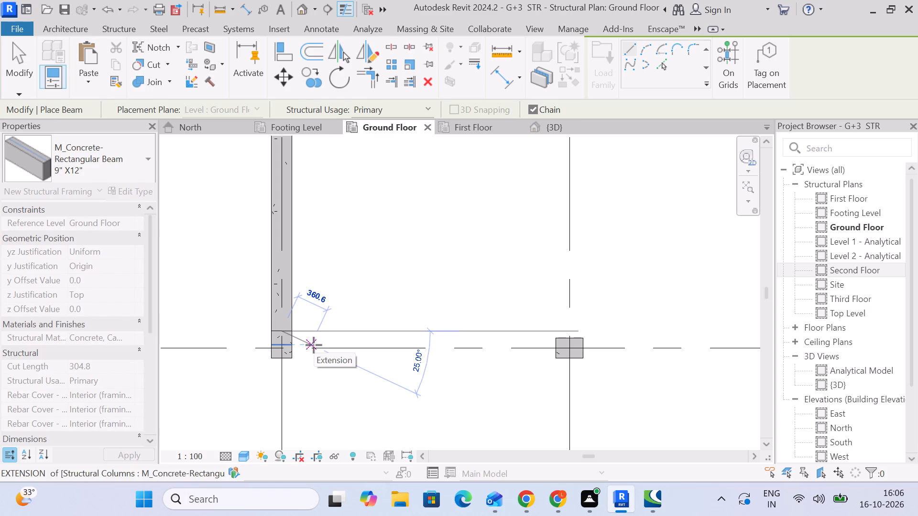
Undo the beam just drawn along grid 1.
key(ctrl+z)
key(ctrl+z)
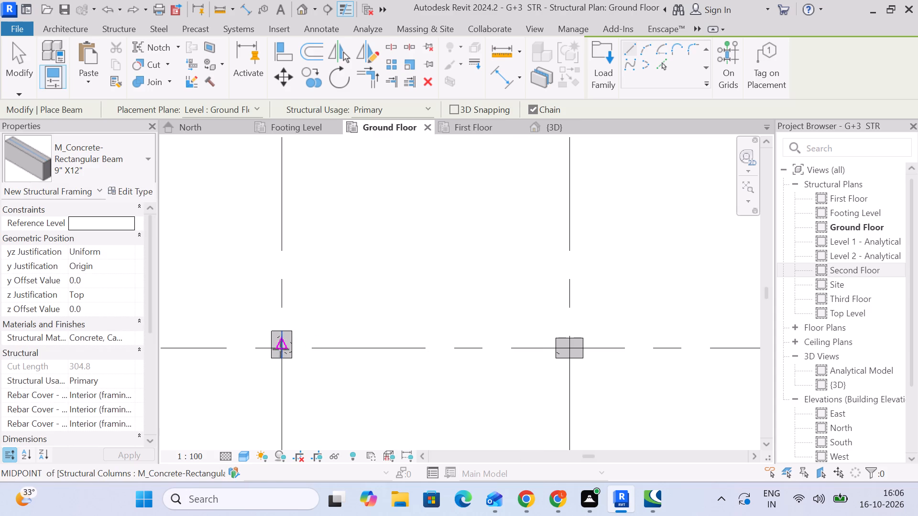
Draw a 9" X12" beam along grid A from the grid intersection in the grid 1 column to that in the grid 5 column.
scroll(281, 349, up, 5)
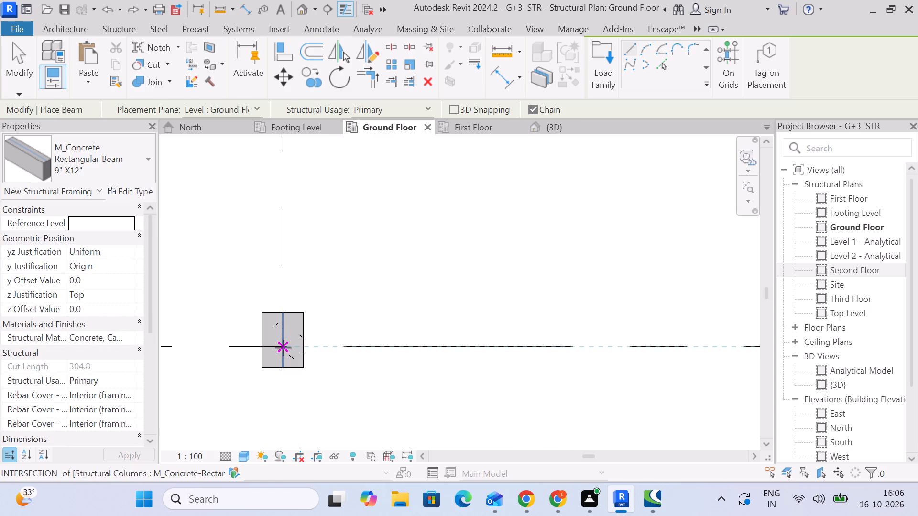
click(282, 348)
scroll(494, 351, down, 2)
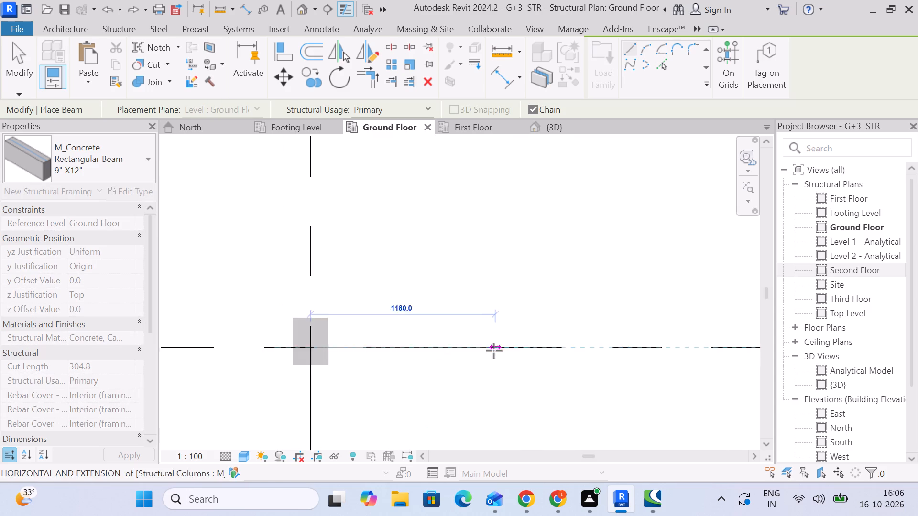
scroll(494, 351, down, 2)
middle_drag(493, 351, 247, 352)
scroll(616, 347, down, 4)
middle_drag(605, 348, 363, 332)
scroll(363, 332, up, 1)
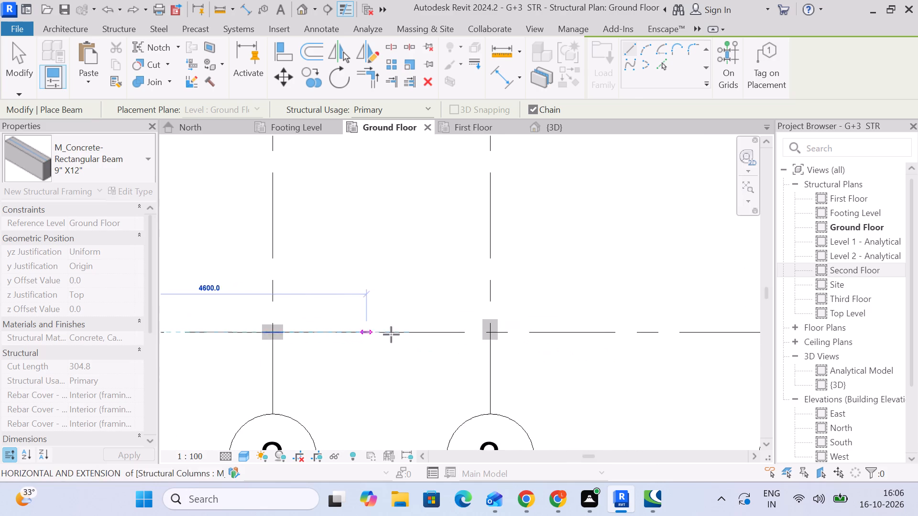
scroll(563, 339, down, 3)
middle_drag(563, 339, 503, 330)
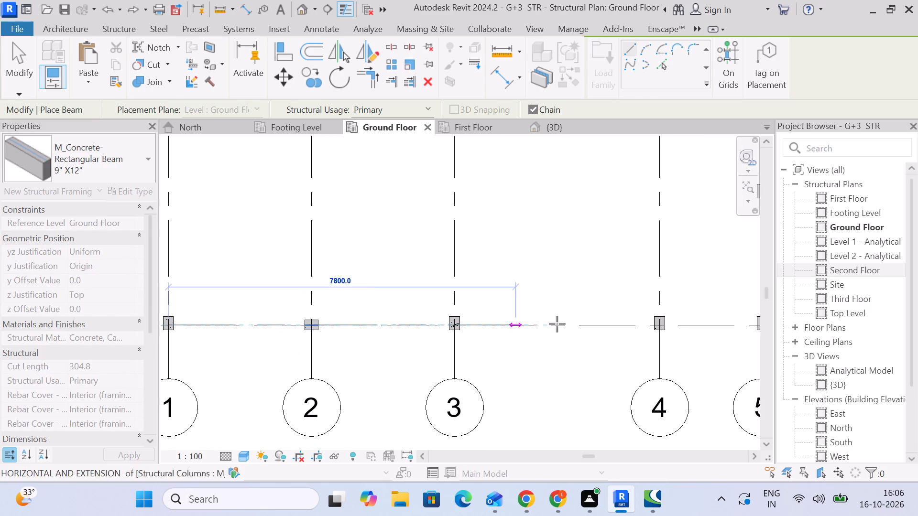
scroll(656, 322, down, 1)
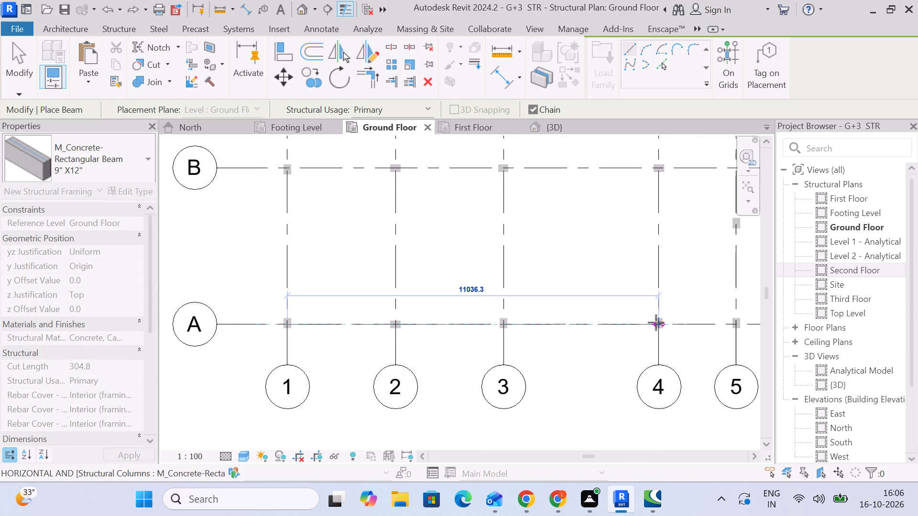
scroll(656, 322, down, 1)
middle_drag(650, 321, 528, 313)
scroll(614, 314, up, 10)
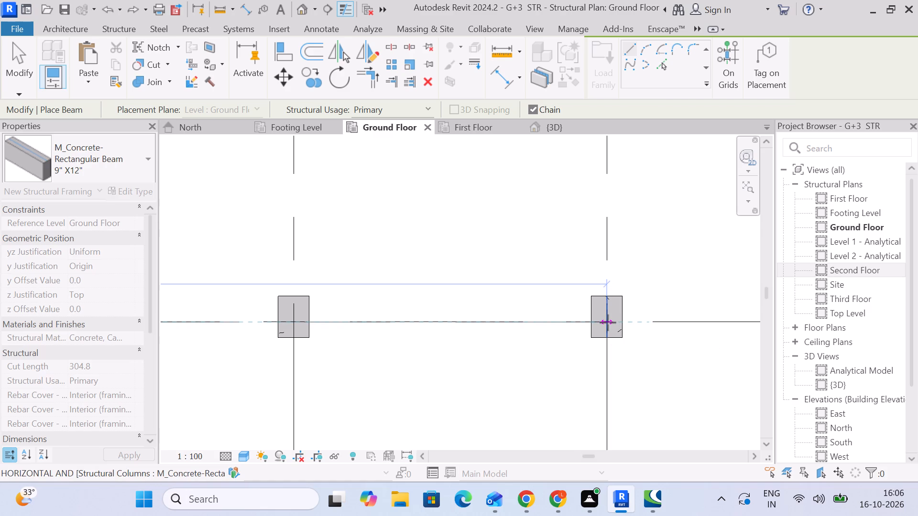
click(608, 324)
Continue the beam chain along grid 5 from grid A to the intersection with grid B, about 4648 mm long.
scroll(612, 231, down, 2)
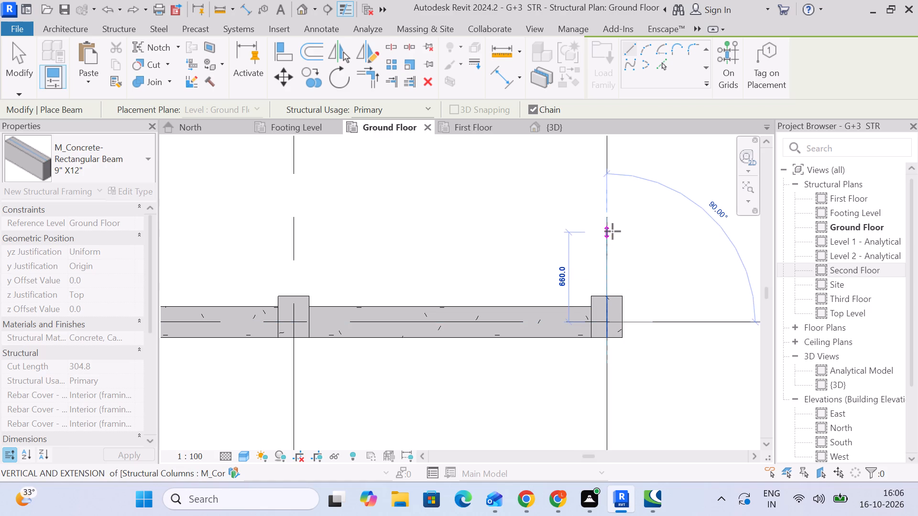
scroll(612, 231, down, 8)
middle_drag(612, 207, 636, 419)
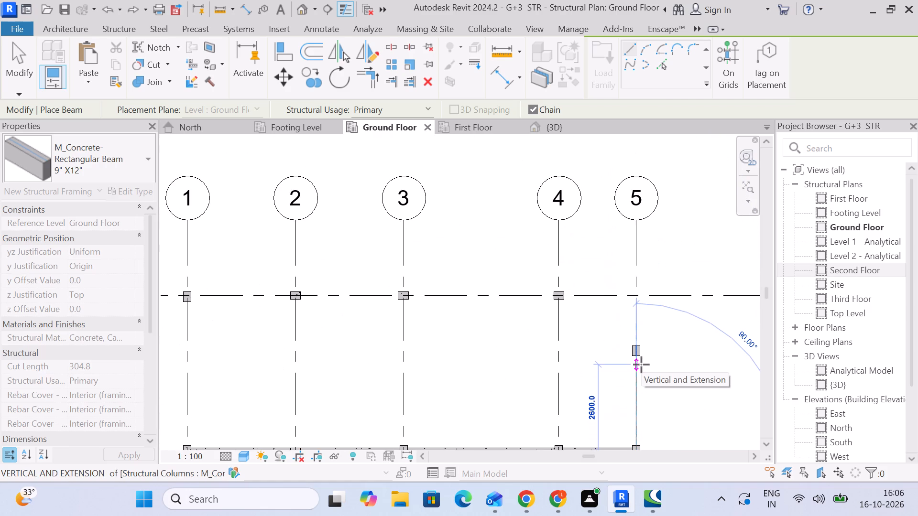
scroll(641, 365, down, 3)
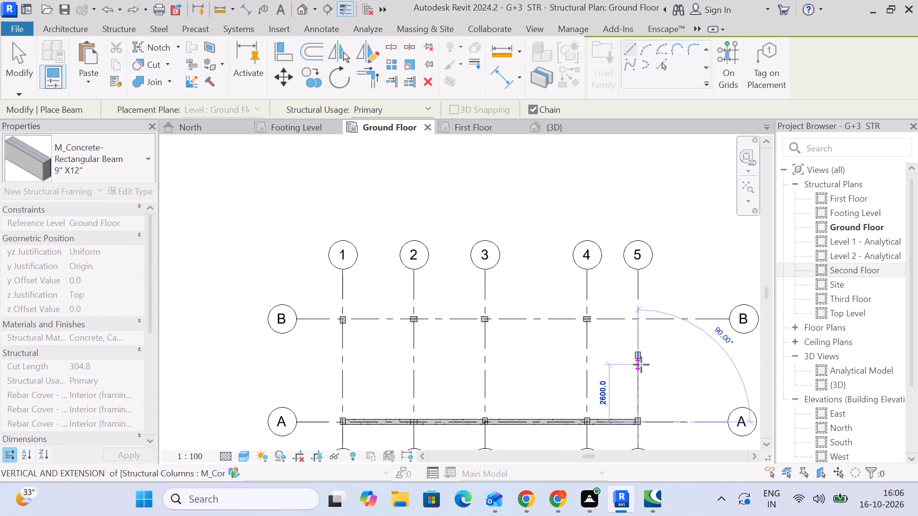
scroll(641, 365, down, 2)
middle_drag(641, 365, 577, 397)
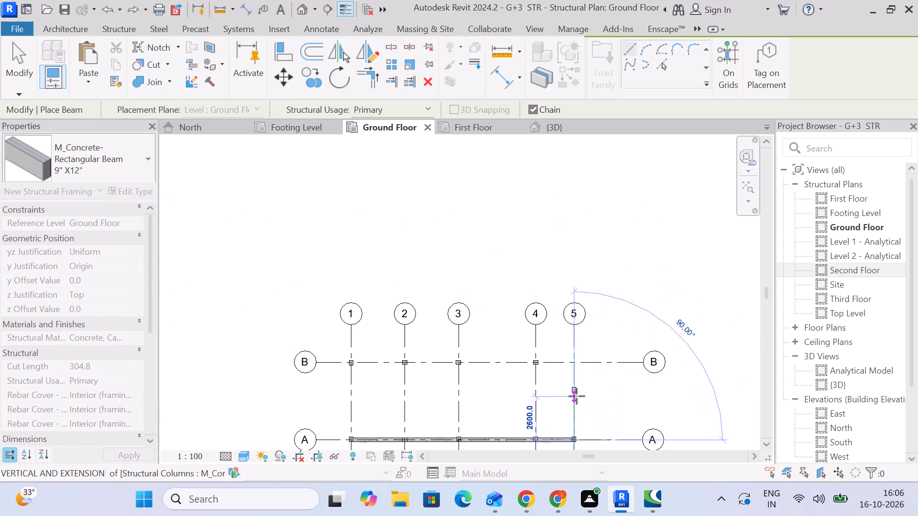
scroll(572, 364, up, 9)
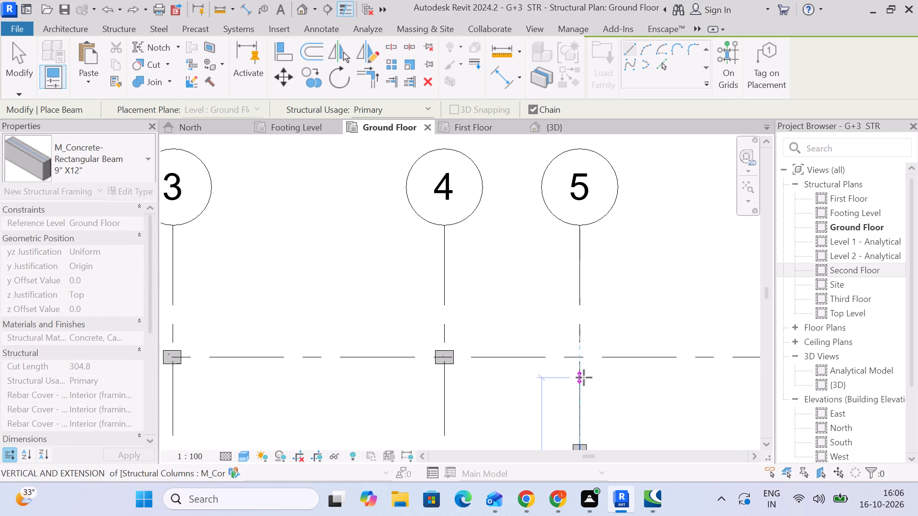
middle_drag(584, 377, 622, 273)
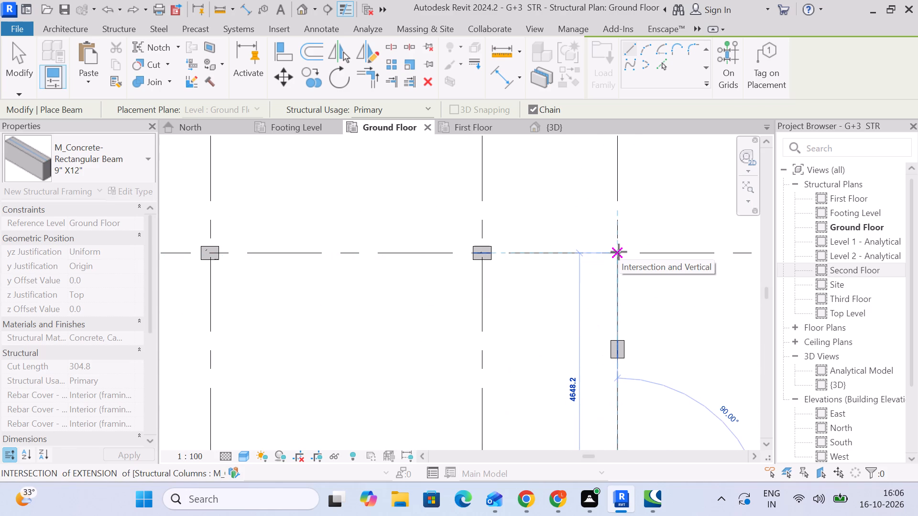
click(619, 252)
Continue the beam chain along grid B from grid 5 to the column at grid 1, about 13335 mm long.
scroll(419, 249, down, 2)
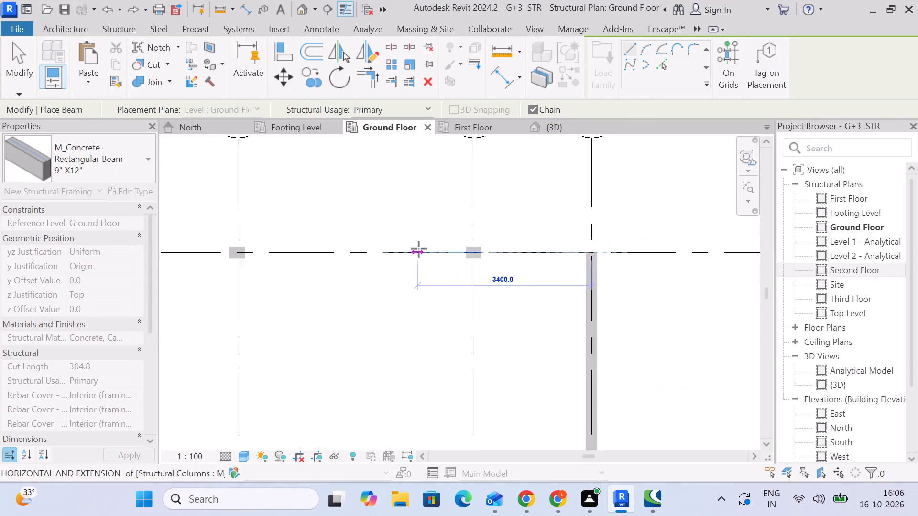
scroll(419, 249, down, 2)
middle_drag(418, 249, 617, 258)
scroll(279, 260, up, 6)
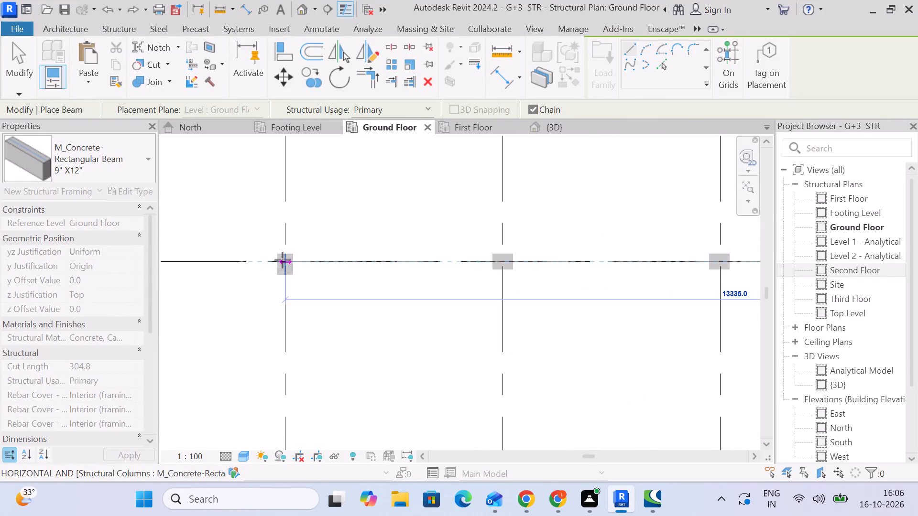
scroll(283, 260, up, 4)
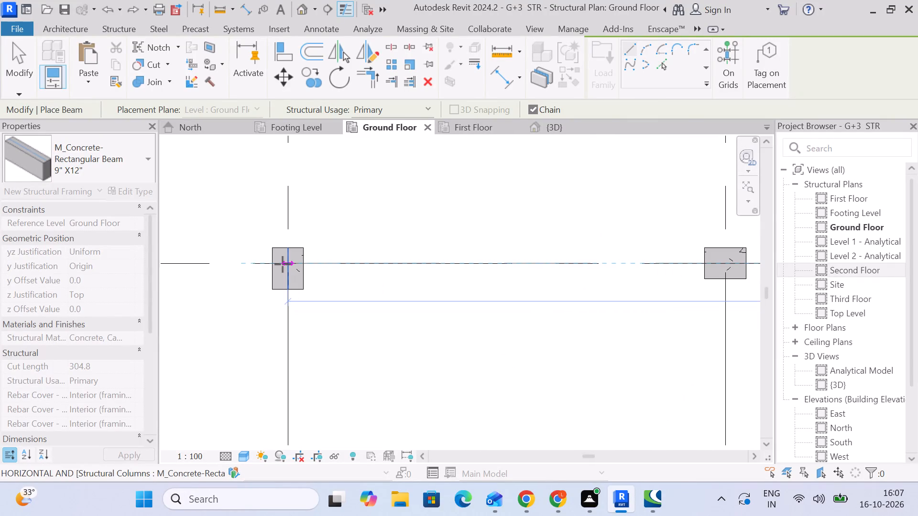
click(289, 264)
Close the perimeter with a beam along grid 1 from grid B to the column at grid A, and end the chain.
scroll(295, 375, down, 2)
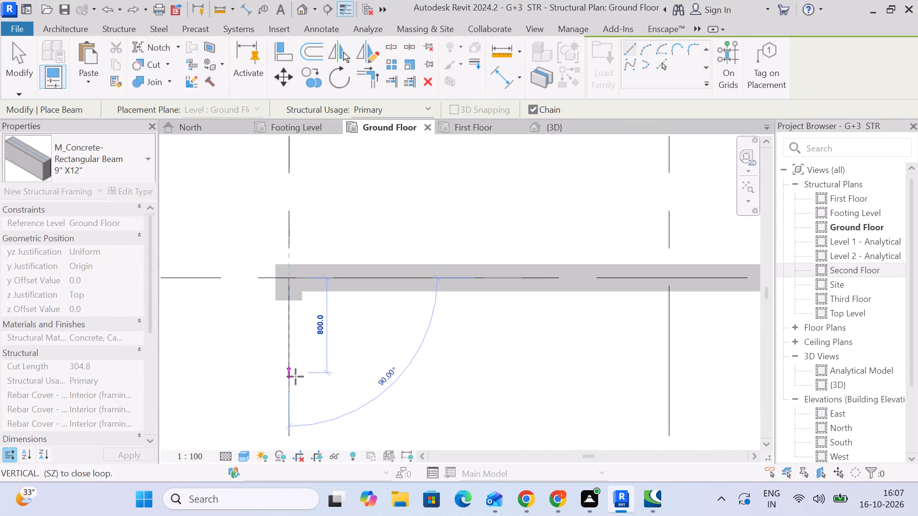
scroll(295, 376, down, 2)
middle_drag(295, 378, 294, 236)
middle_drag(293, 362, 316, 227)
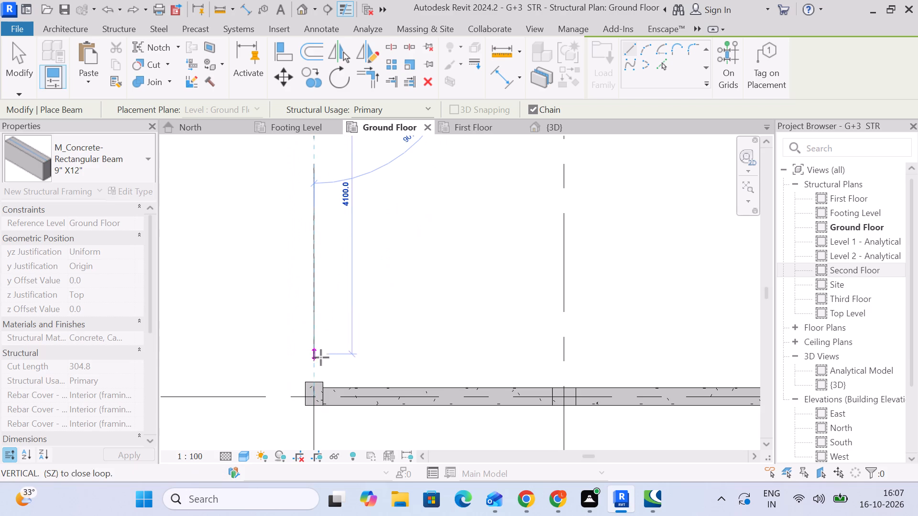
click(315, 394)
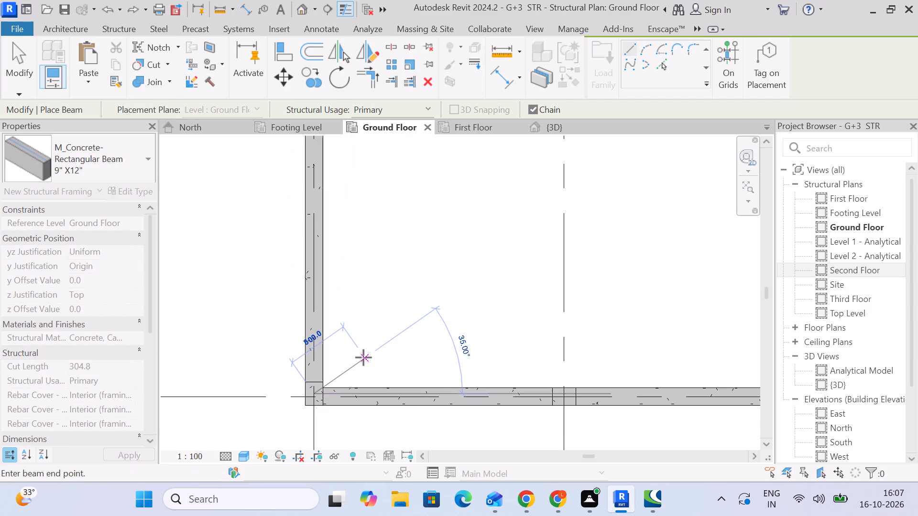
key(Escape)
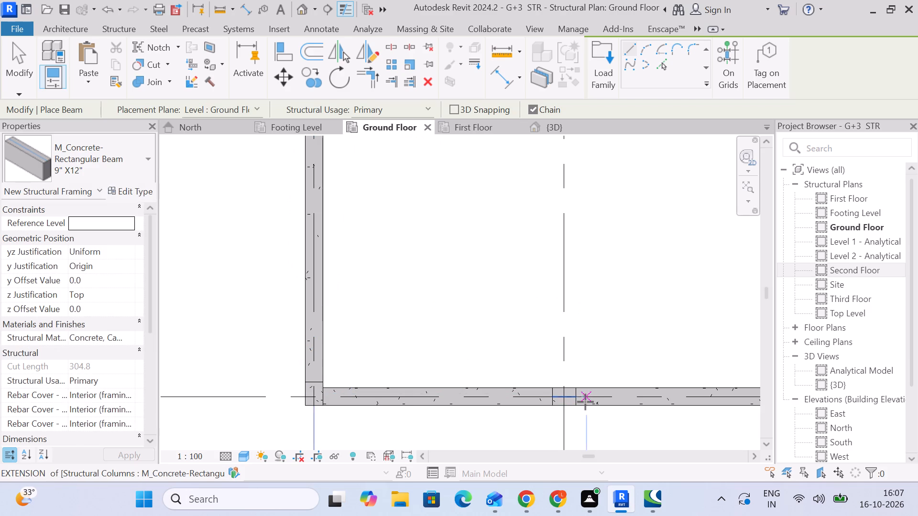
Draw a 9" X12" beam along grid 2 from the column at grid A to the column at grid B, and end the chain.
click(565, 397)
scroll(551, 254, down, 2)
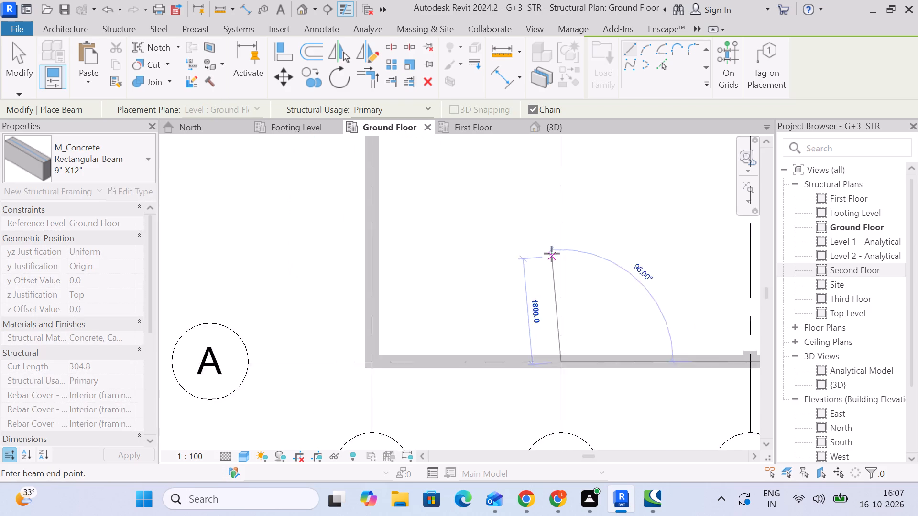
scroll(552, 254, down, 2)
middle_drag(552, 256, 550, 446)
scroll(555, 421, up, 1)
scroll(554, 301, up, 4)
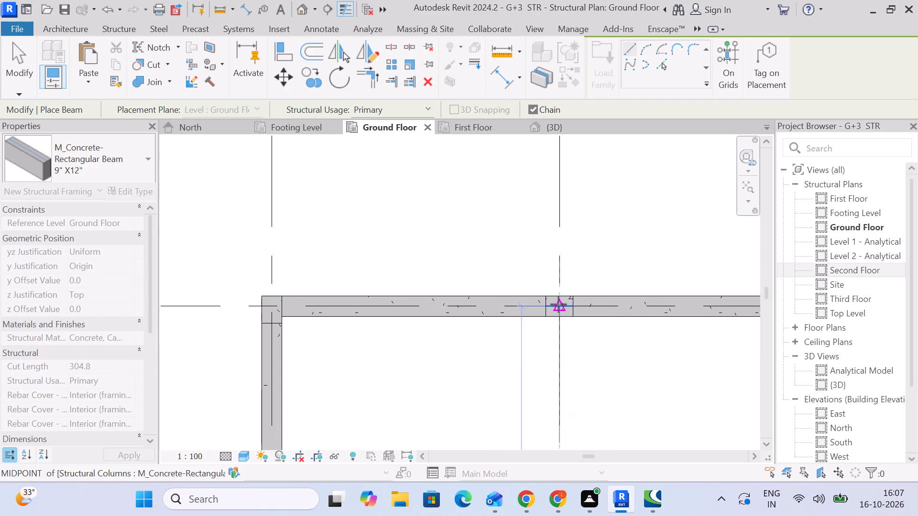
click(559, 305)
scroll(610, 311, down, 5)
middle_drag(621, 338, 318, 175)
key(Escape)
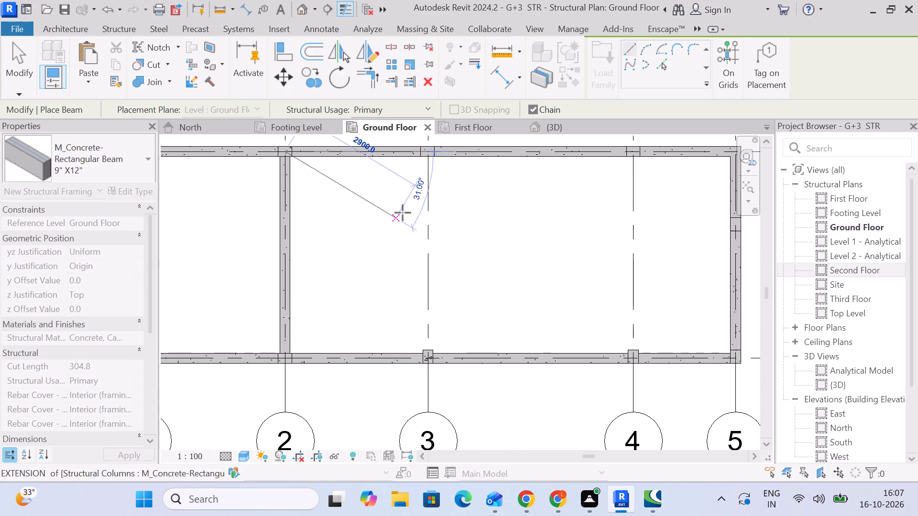
Draw a 9" X12" beam along grid 3 from the column at grid A to the column at grid B, about 4648 mm long, and end the chain.
scroll(429, 153, up, 9)
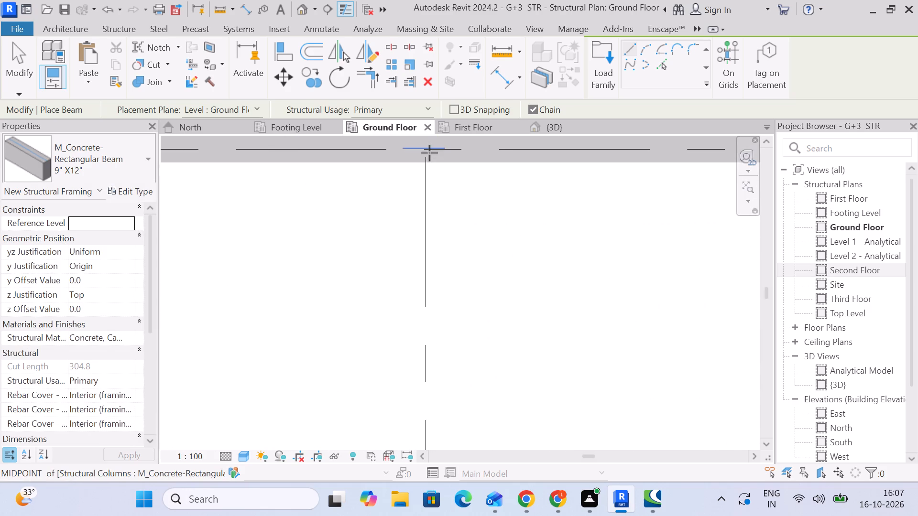
scroll(434, 290, down, 5)
middle_drag(436, 298, 437, 134)
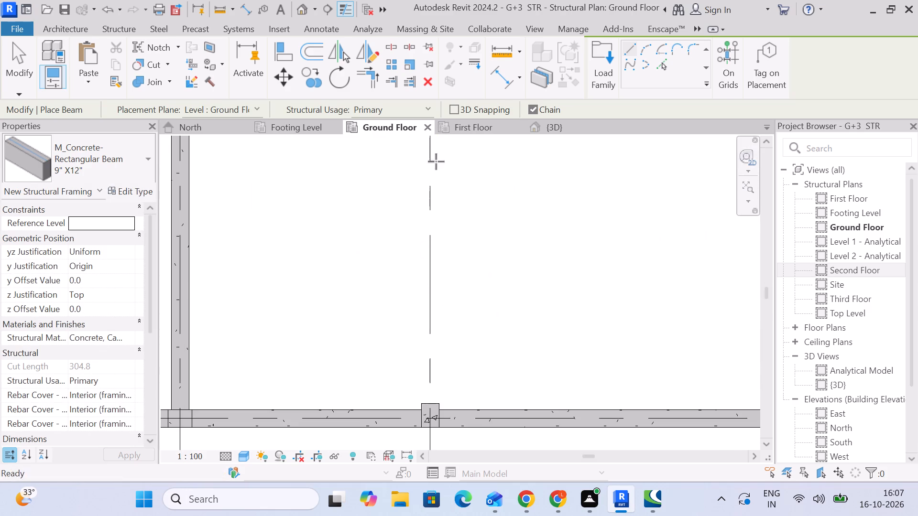
middle_drag(438, 363, 442, 249)
scroll(422, 306, up, 4)
drag(442, 297, 445, 281)
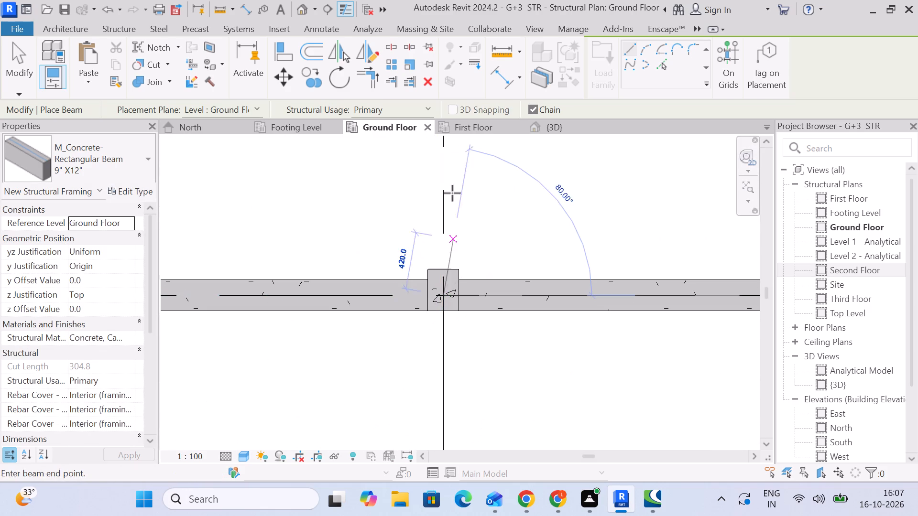
scroll(453, 187, down, 4)
middle_drag(448, 207, 445, 457)
scroll(446, 445, down, 1)
scroll(445, 429, up, 1)
middle_drag(442, 174, 443, 250)
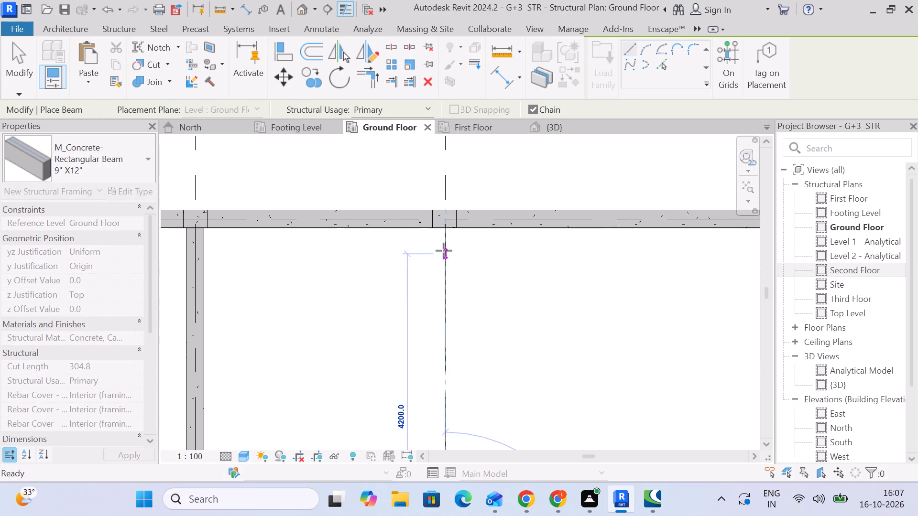
click(447, 219)
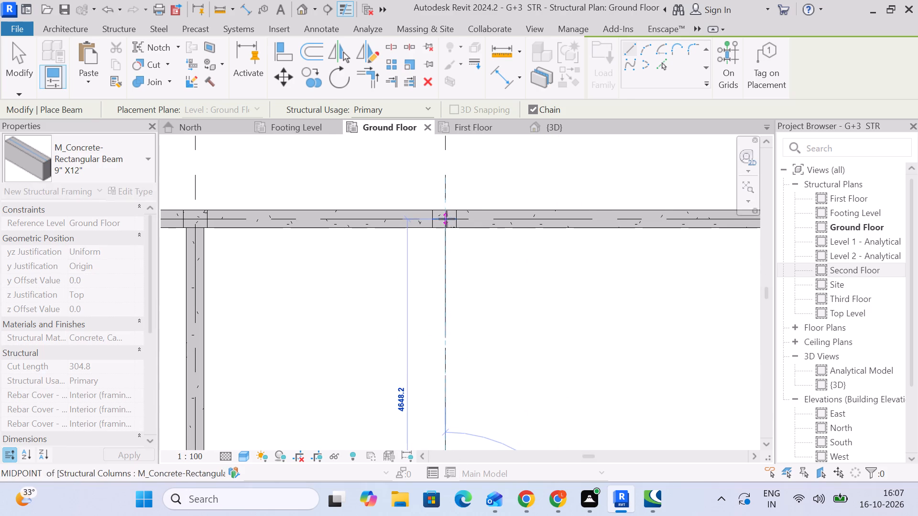
scroll(543, 276, down, 4)
middle_drag(554, 300, 285, 207)
key(Escape)
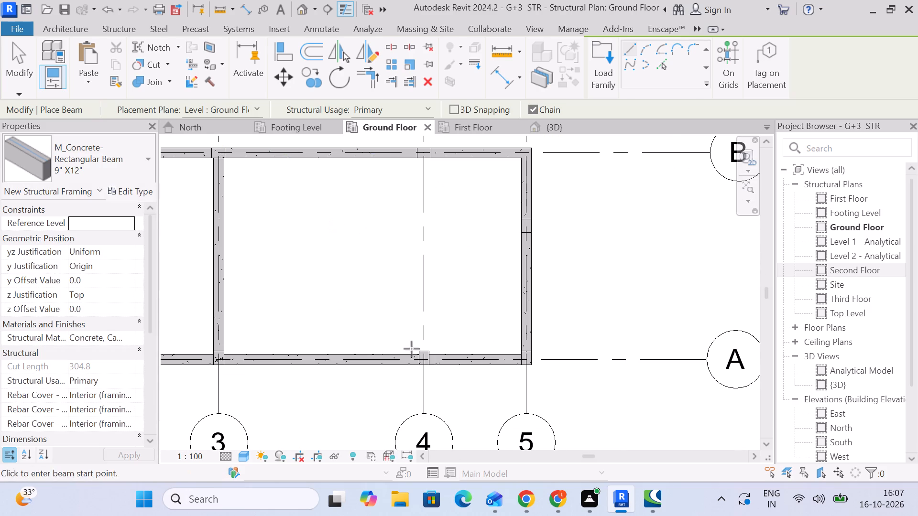
Draw a 9" X12" beam along grid 4 from the column at grid A to the column at grid B, and end the chain.
scroll(412, 349, up, 4)
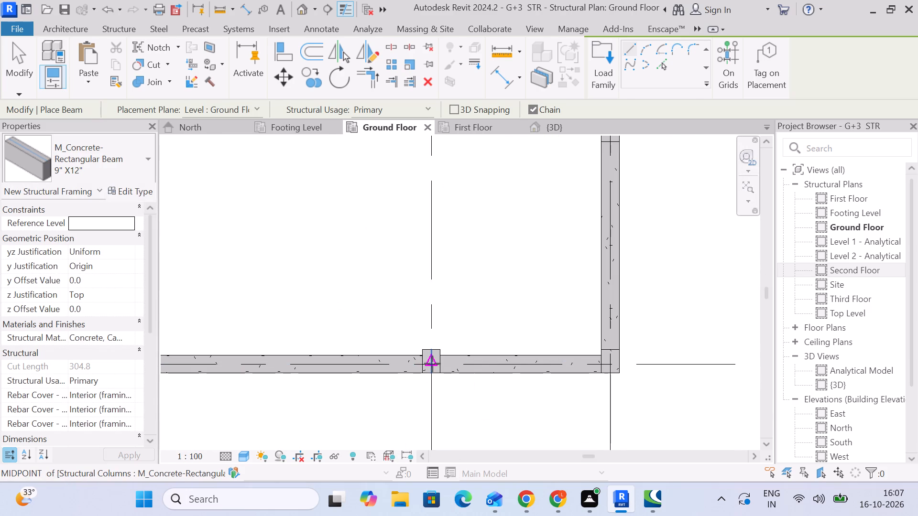
scroll(432, 364, up, 6)
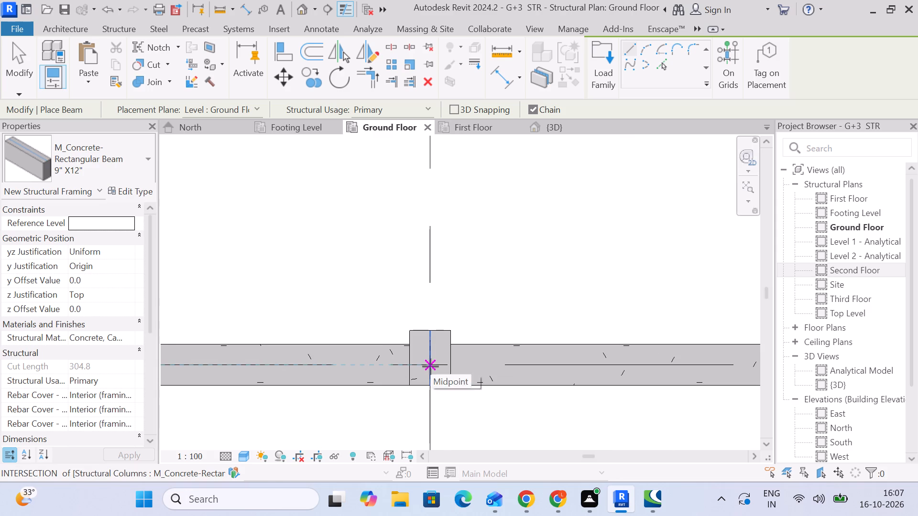
click(430, 366)
scroll(424, 286, down, 5)
middle_drag(423, 285, 421, 447)
scroll(420, 415, up, 1)
scroll(430, 317, down, 11)
scroll(427, 270, up, 11)
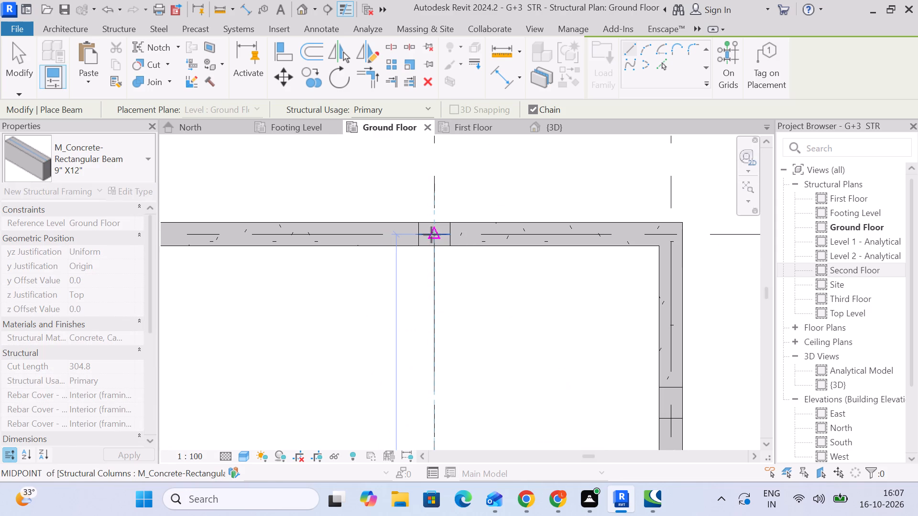
click(435, 235)
scroll(471, 279, down, 1)
key(Escape)
Draw a cross beam about 2299 mm long from the intermediate column on grid 5 to the grid 4 beam, and end the chain.
scroll(491, 305, down, 4)
middle_drag(500, 317, 483, 220)
scroll(581, 259, up, 7)
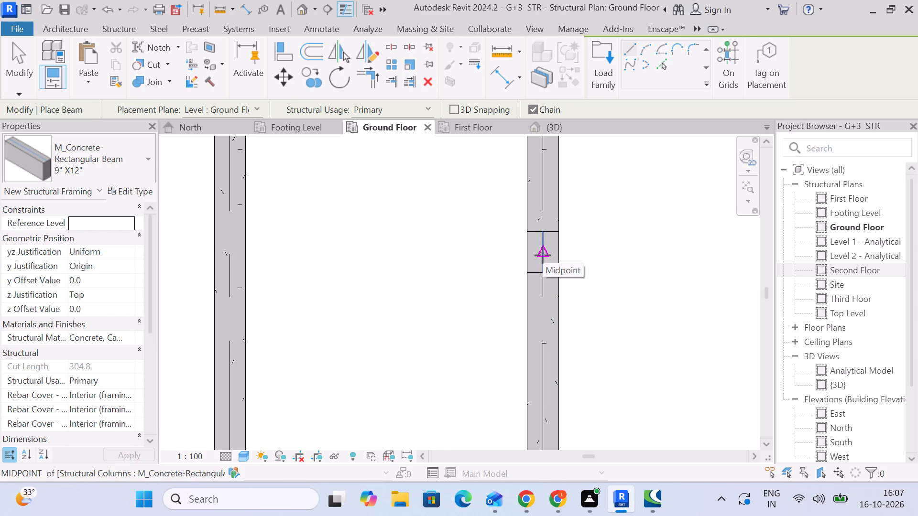
click(543, 253)
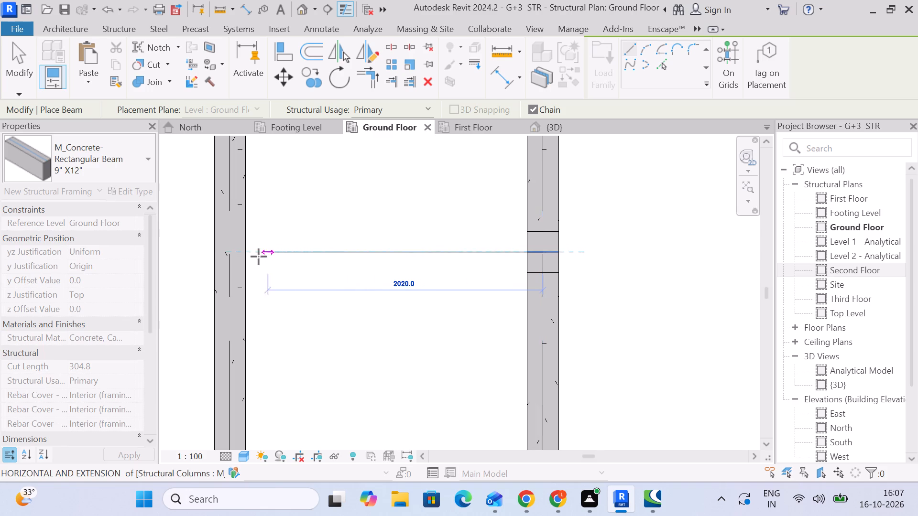
click(234, 251)
key(Escape)
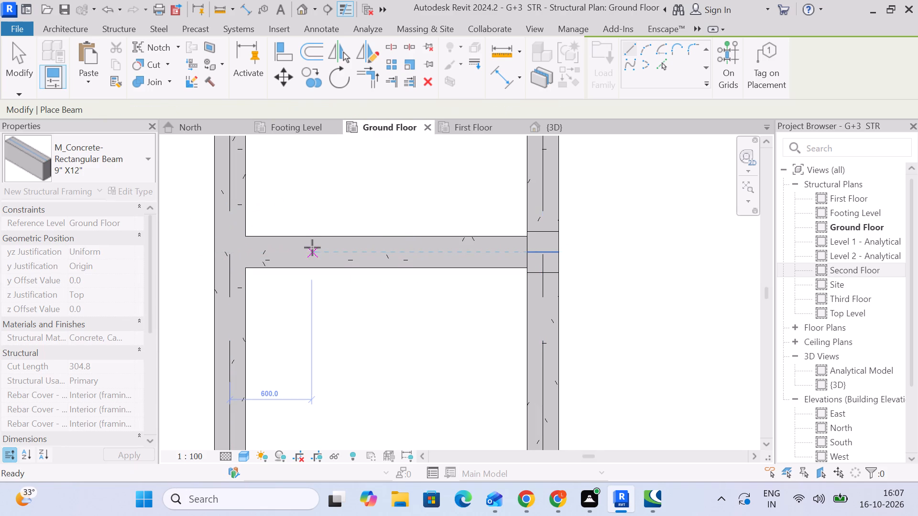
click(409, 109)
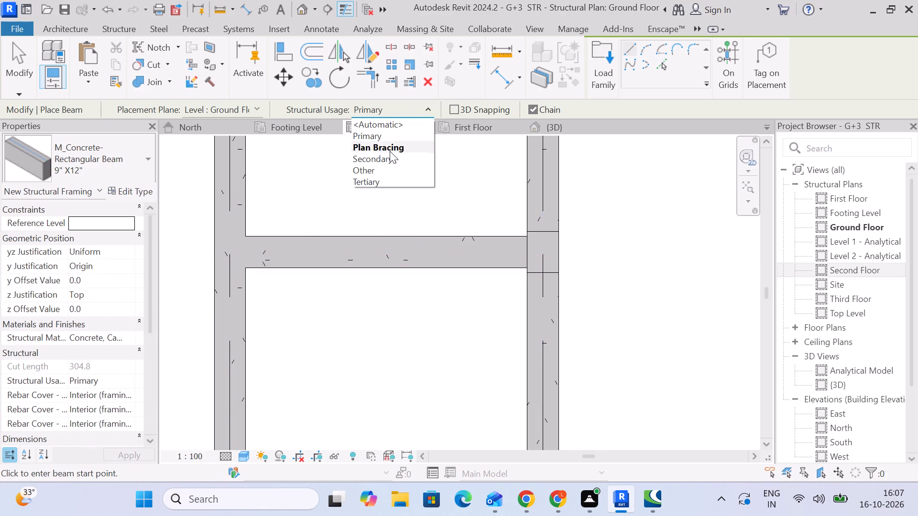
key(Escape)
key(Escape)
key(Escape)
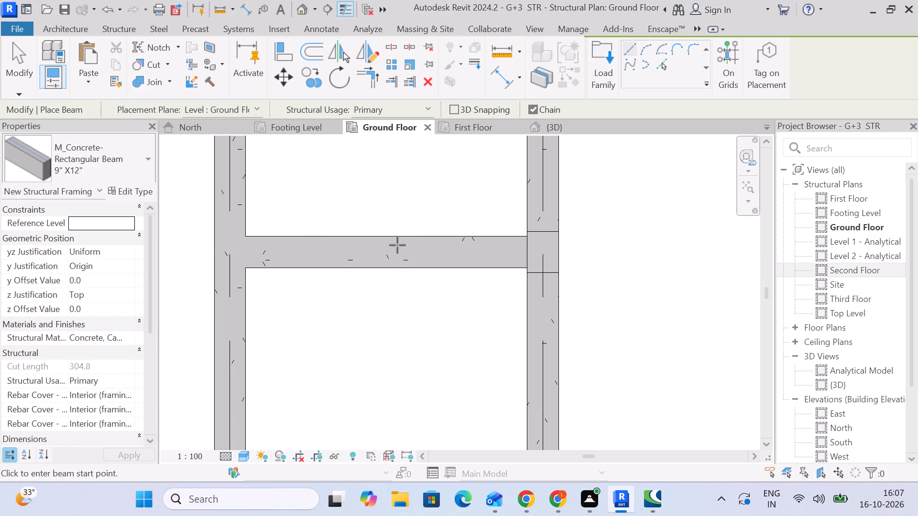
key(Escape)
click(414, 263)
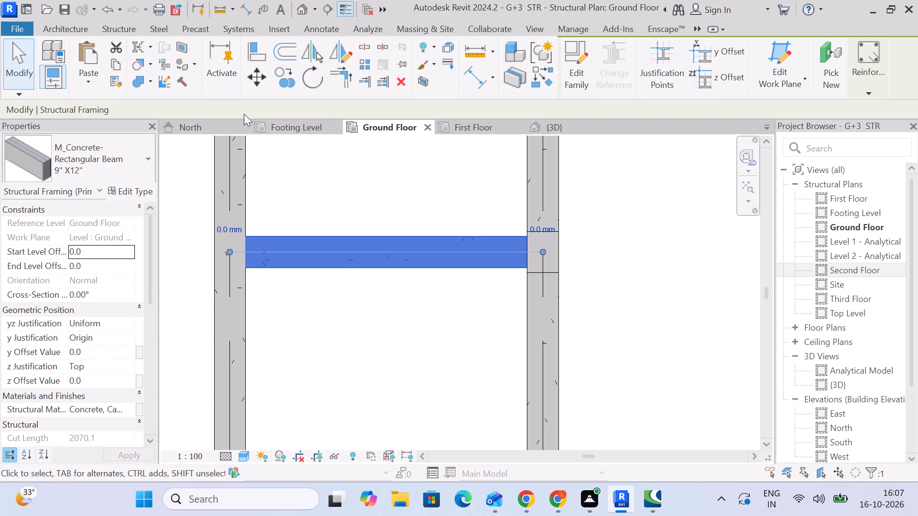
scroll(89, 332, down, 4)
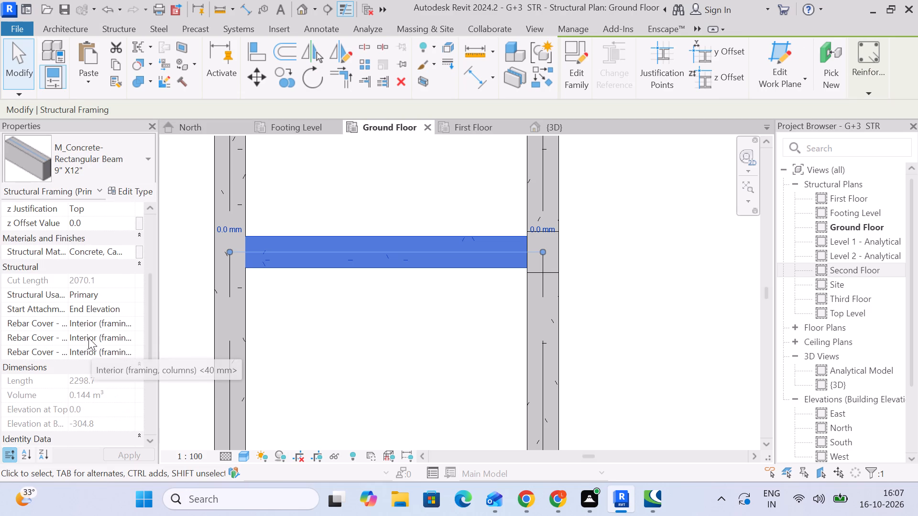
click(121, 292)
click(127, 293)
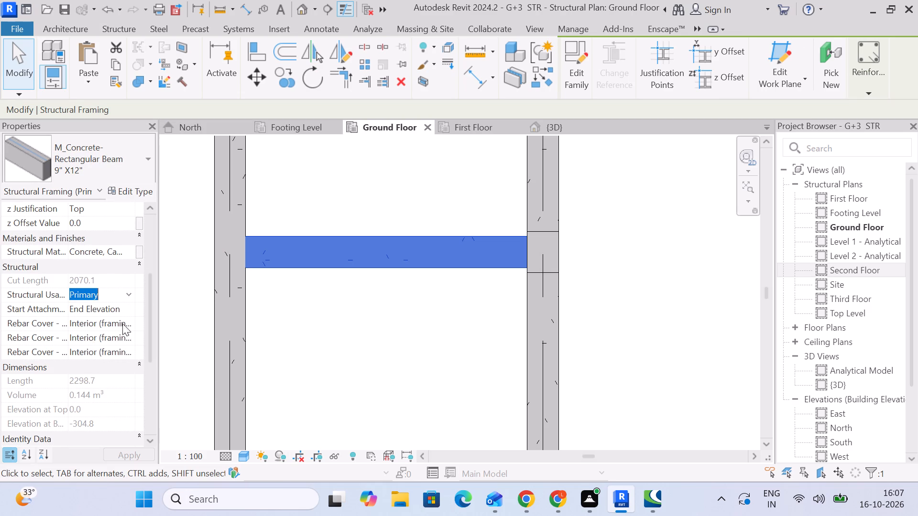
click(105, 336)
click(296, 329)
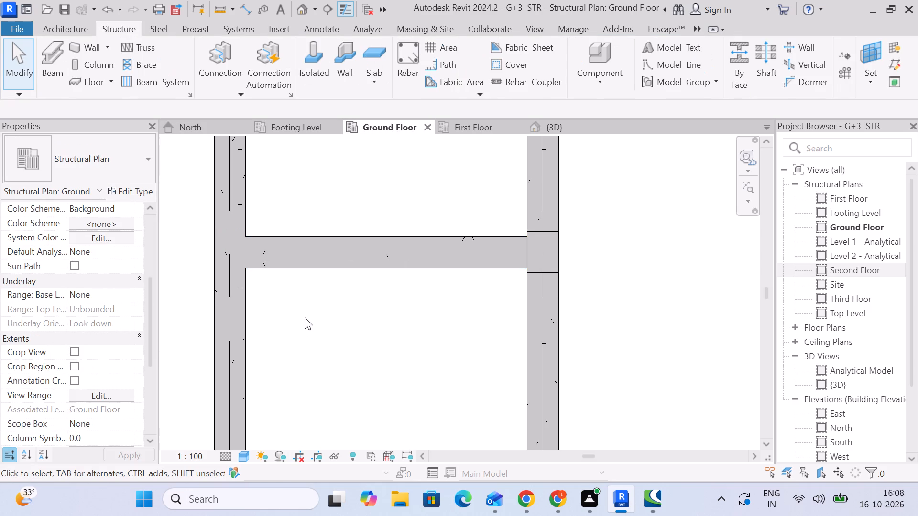
Reload the linked architectural model A ARCH.rvt so it shows under the ground-floor beams.
scroll(305, 317, down, 4)
scroll(364, 209, down, 7)
middle_drag(366, 265, 549, 275)
scroll(550, 275, up, 1)
scroll(550, 275, down, 4)
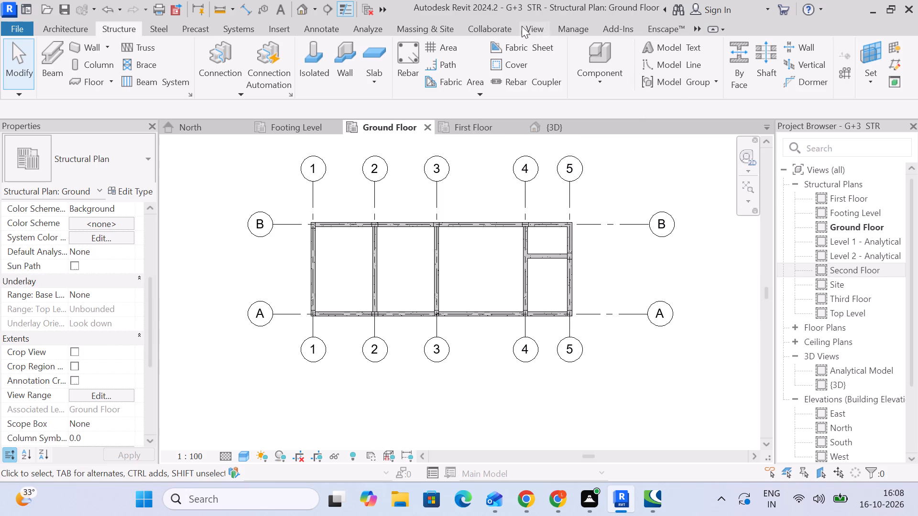
click(558, 28)
click(618, 65)
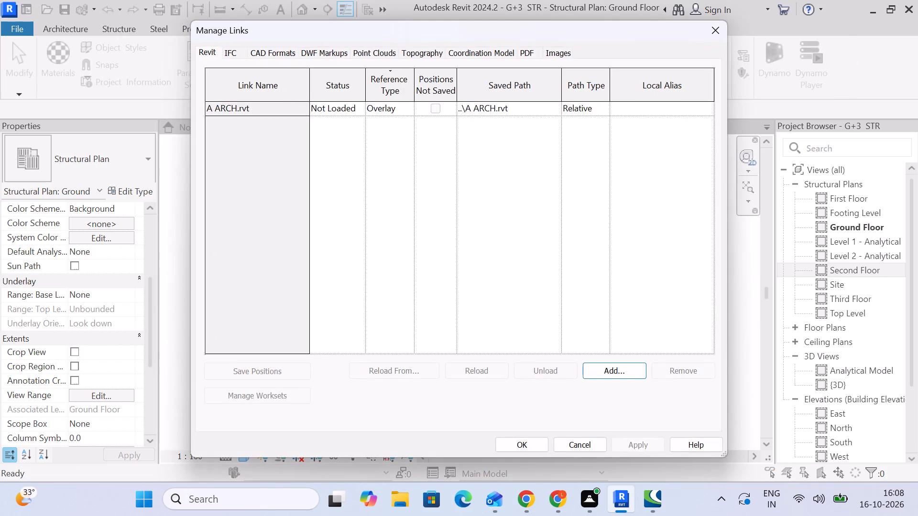
click(261, 113)
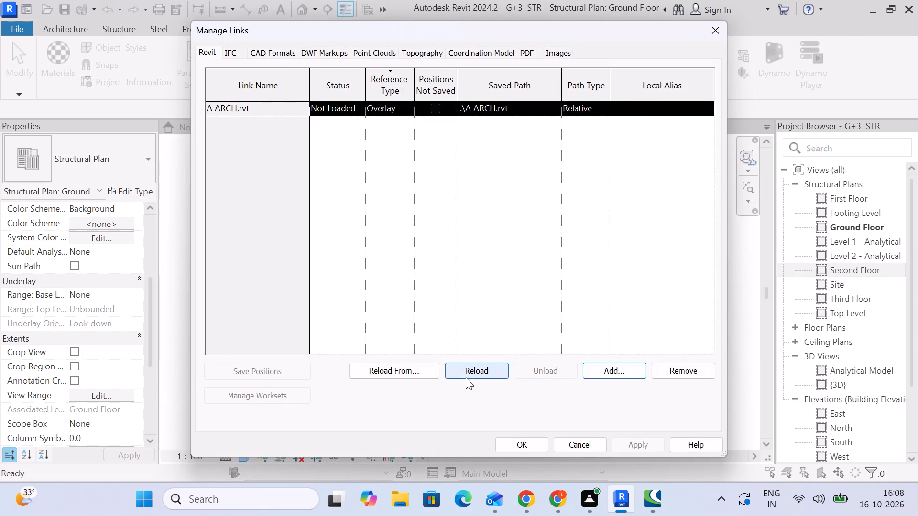
click(470, 375)
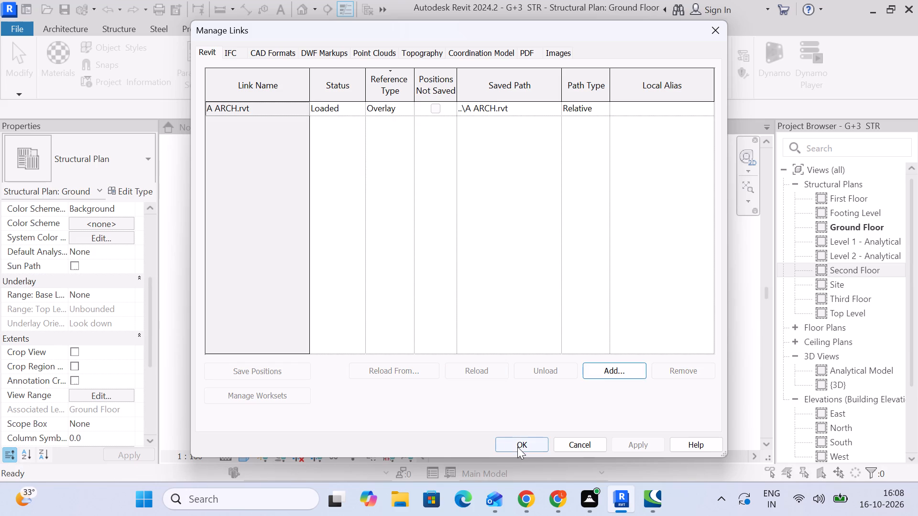
click(517, 447)
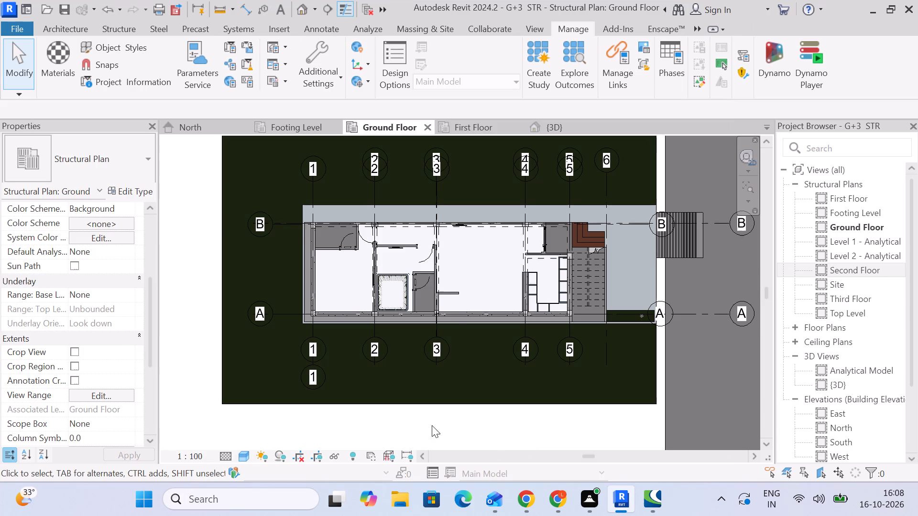
Align the cross beam between grids 4 and 5 with the grid B side face of the linked architectural wall.
scroll(504, 242, up, 4)
scroll(582, 245, up, 6)
middle_drag(567, 307, 437, 283)
scroll(451, 274, up, 4)
scroll(342, 271, up, 3)
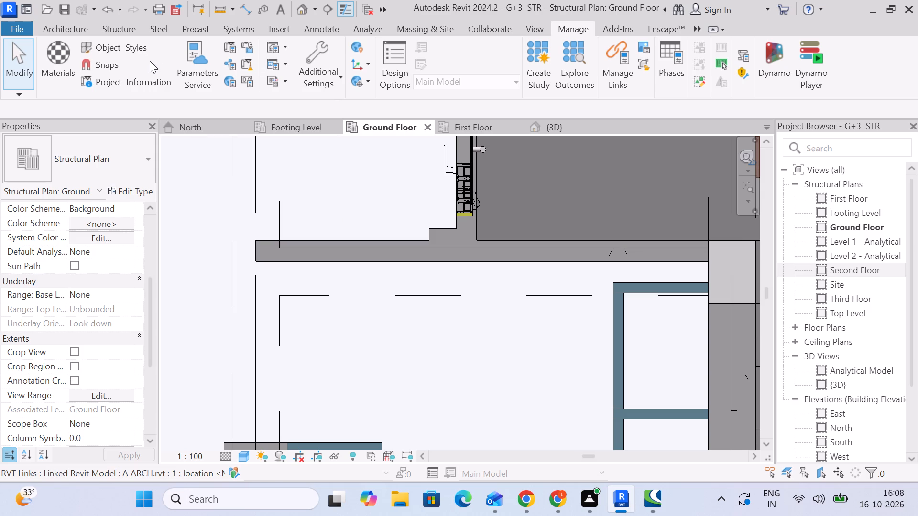
click(699, 24)
click(696, 47)
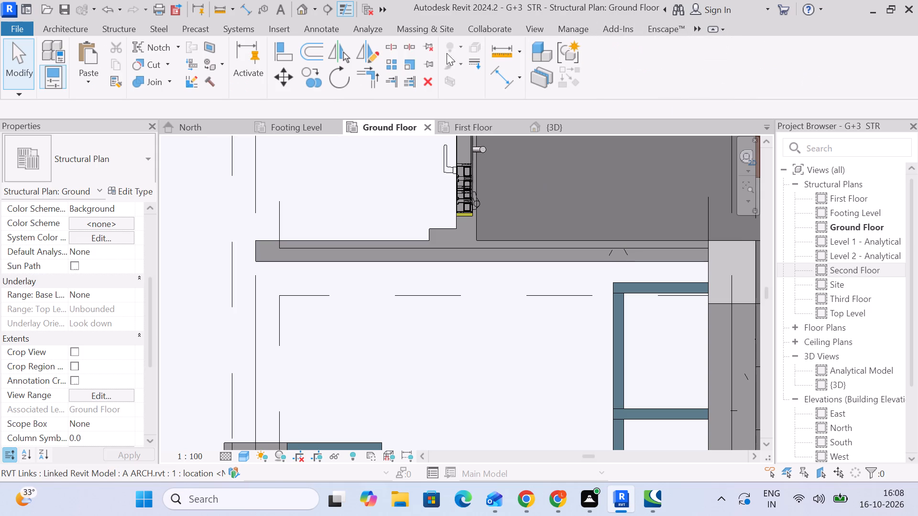
click(283, 53)
scroll(300, 256, up, 4)
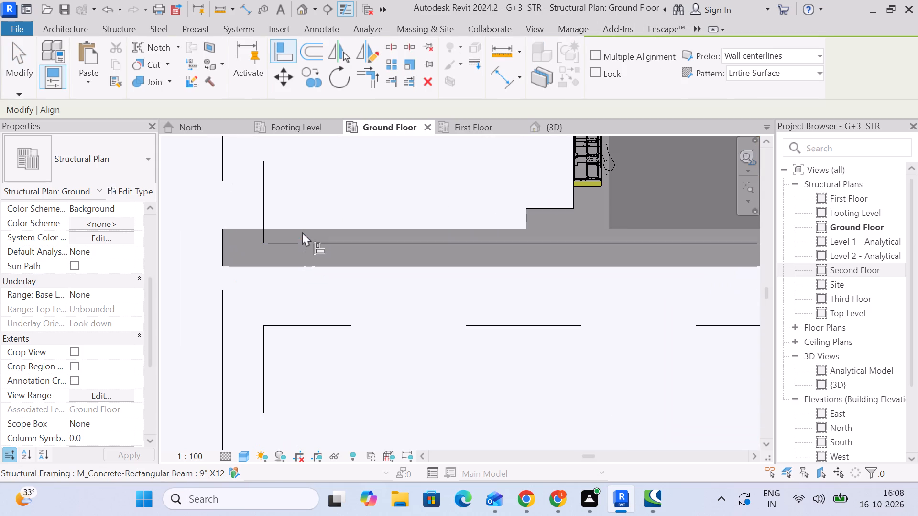
click(303, 231)
click(310, 243)
scroll(310, 244, down, 5)
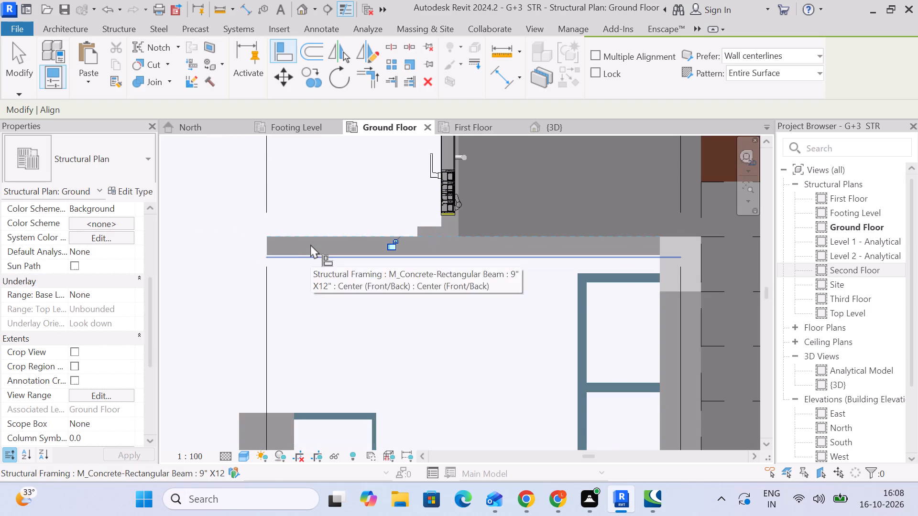
click(10, 69)
Unload the linked architectural model A ARCH.rvt and close the link manager.
scroll(254, 212, down, 5)
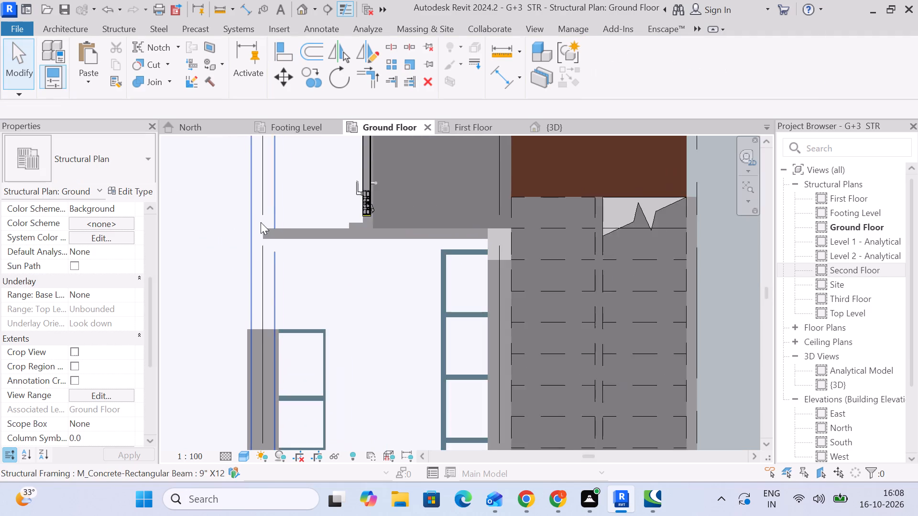
scroll(298, 247, down, 3)
scroll(307, 251, up, 4)
scroll(423, 247, up, 5)
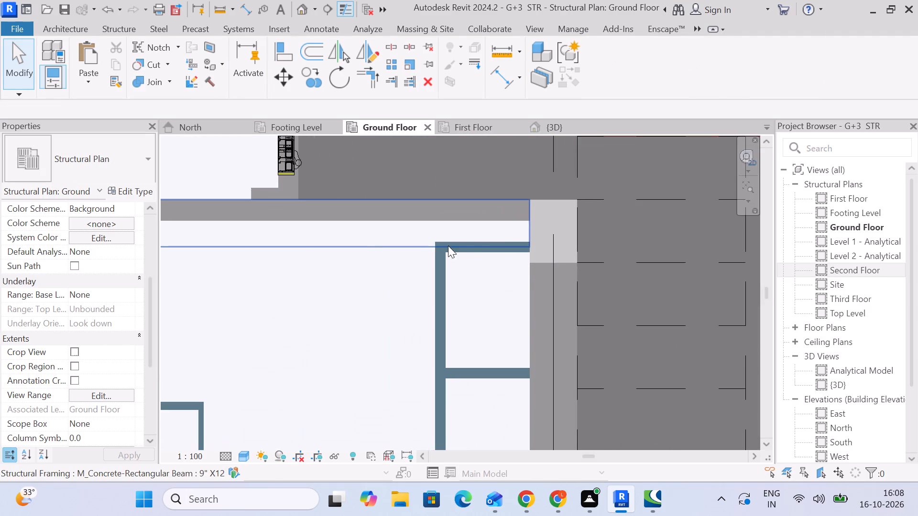
scroll(528, 214, up, 2)
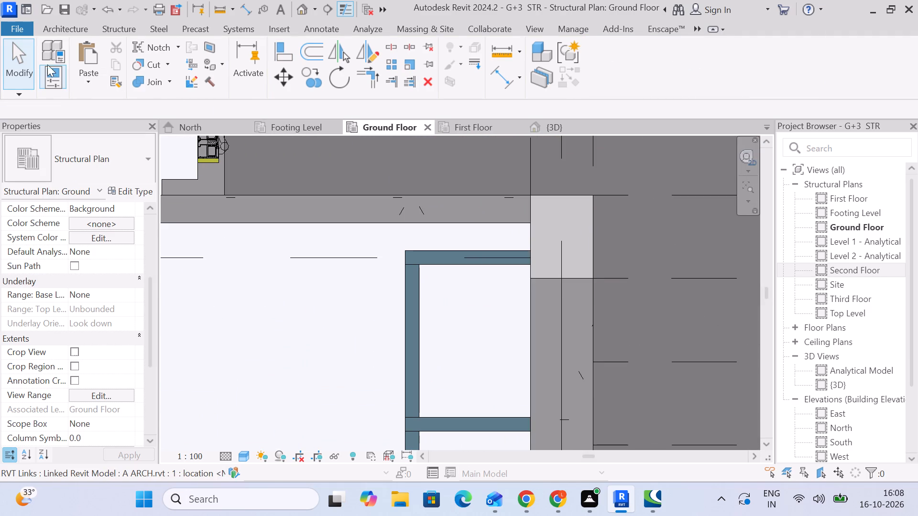
click(10, 57)
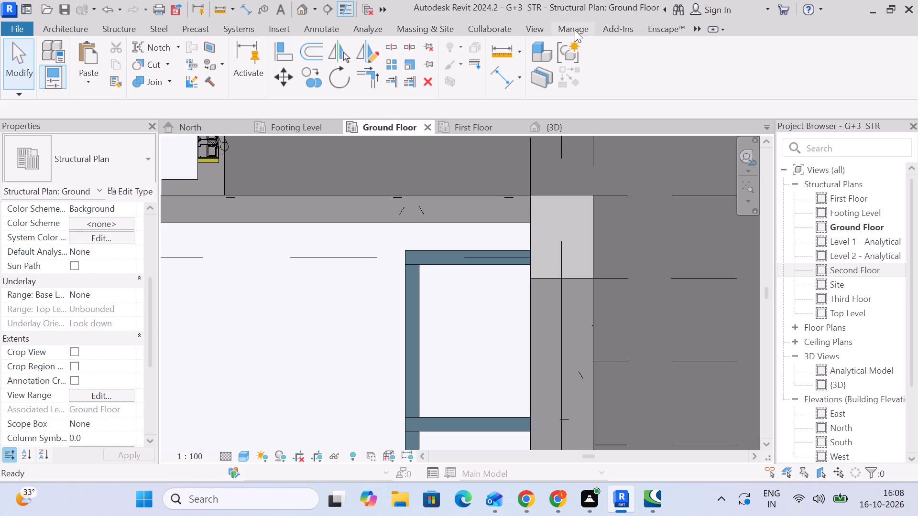
click(575, 30)
click(612, 73)
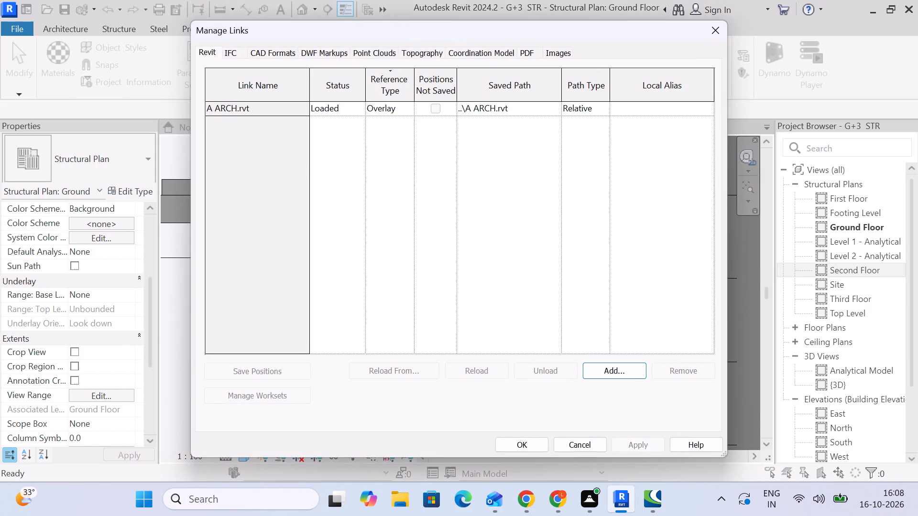
click(260, 115)
click(527, 368)
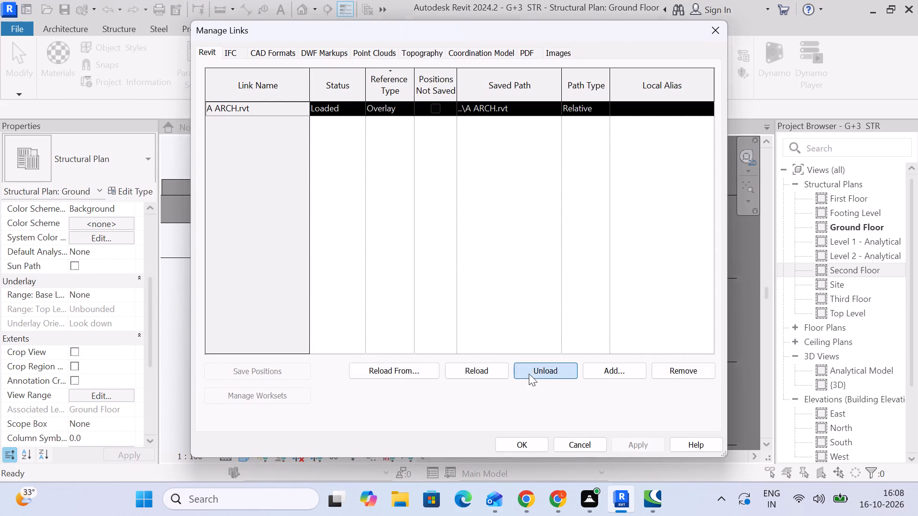
click(500, 271)
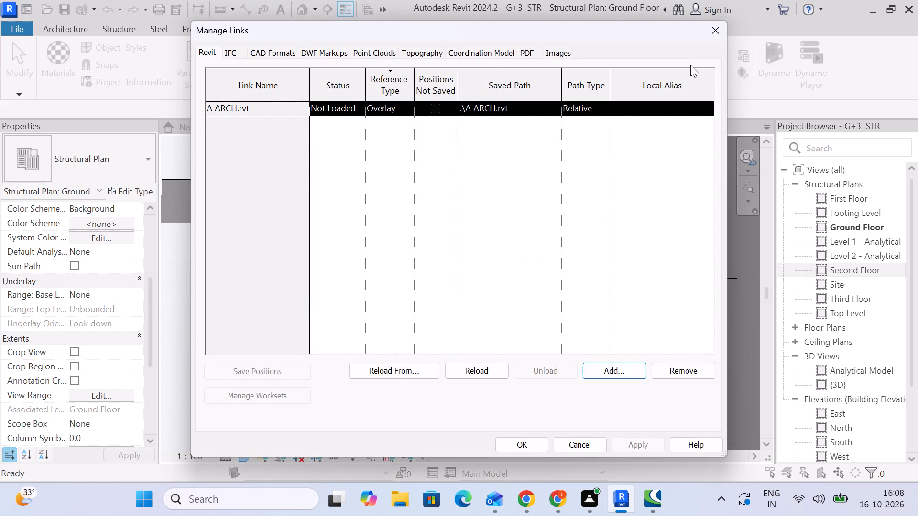
drag(712, 32, 712, 40)
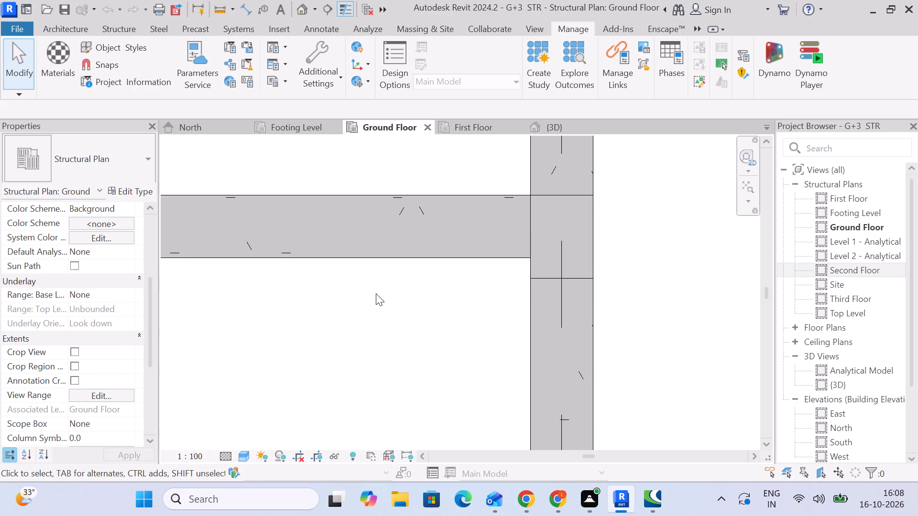
Examine the cross beam between grids 4 and 5 and the overall beam layout in the Ground Floor plan.
scroll(353, 269, up, 1)
scroll(550, 204, down, 10)
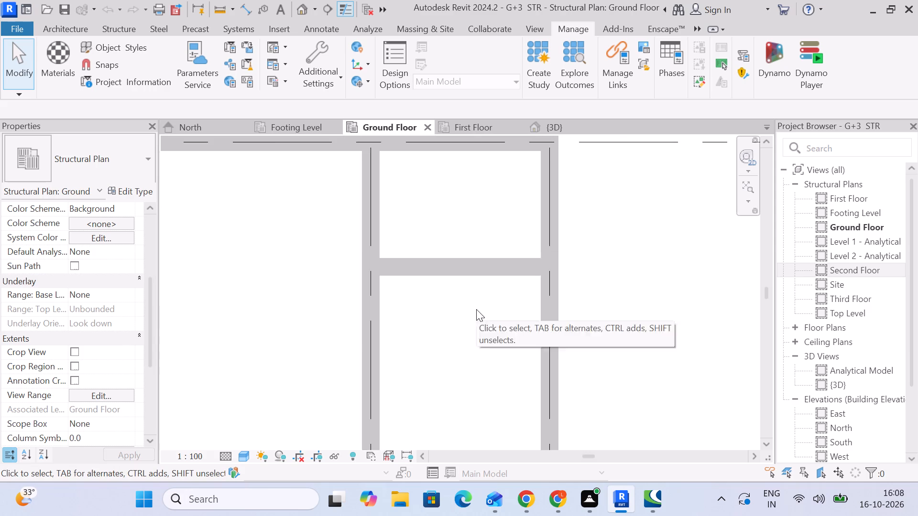
middle_drag(476, 309, 508, 293)
click(538, 257)
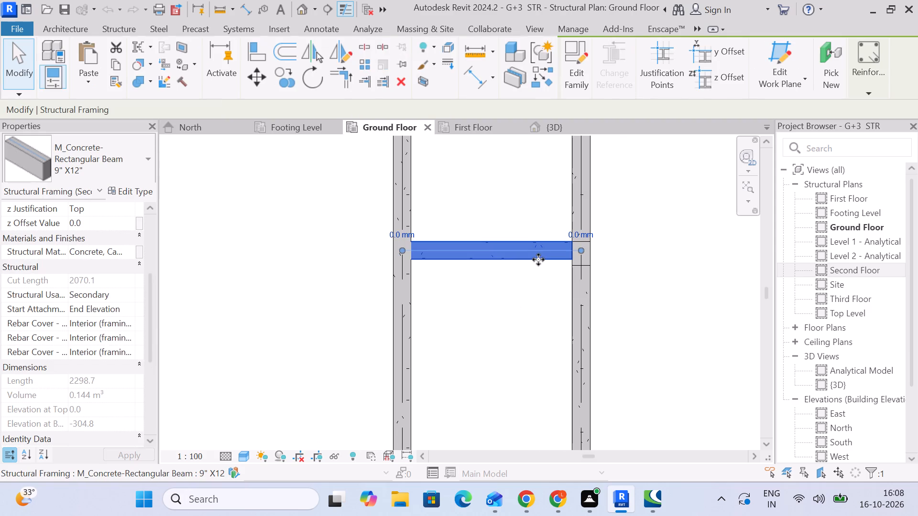
click(642, 277)
scroll(642, 277, down, 9)
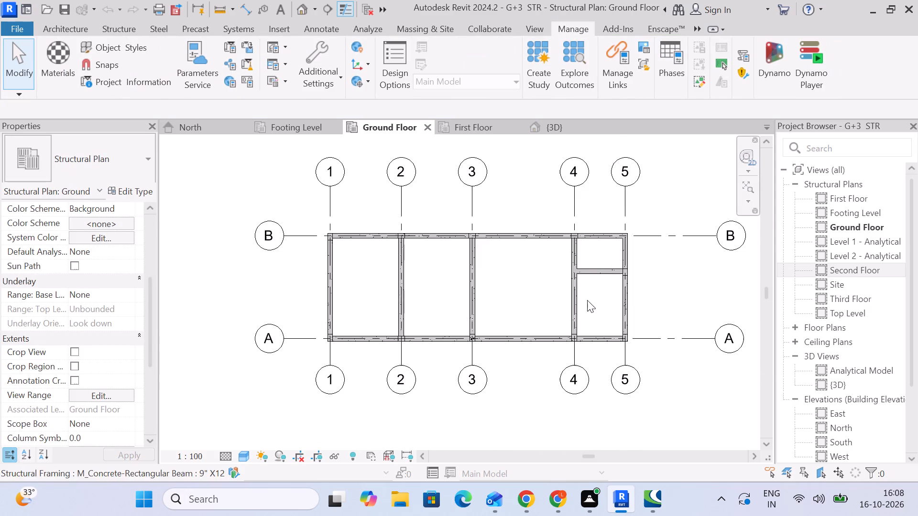
scroll(507, 293, up, 2)
middle_drag(506, 309, 539, 274)
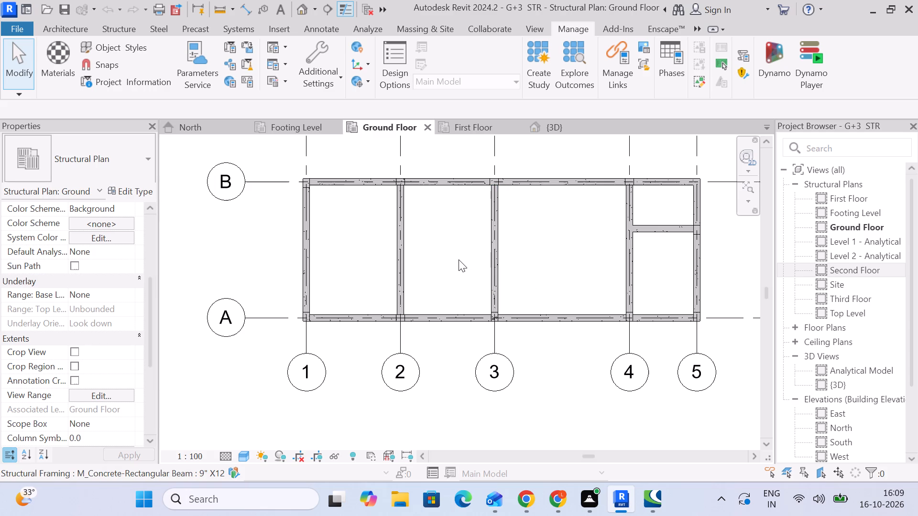
middle_drag(454, 270, 504, 242)
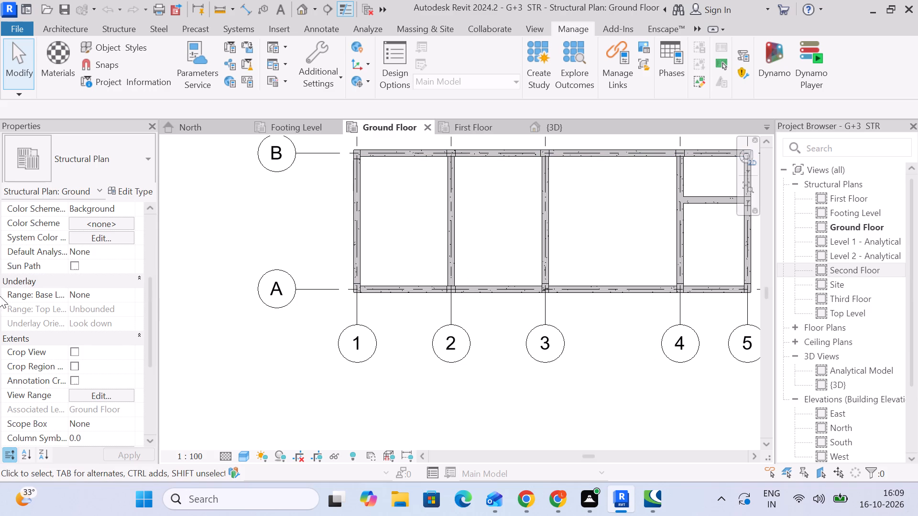
scroll(488, 209, down, 2)
middle_drag(558, 233, 535, 233)
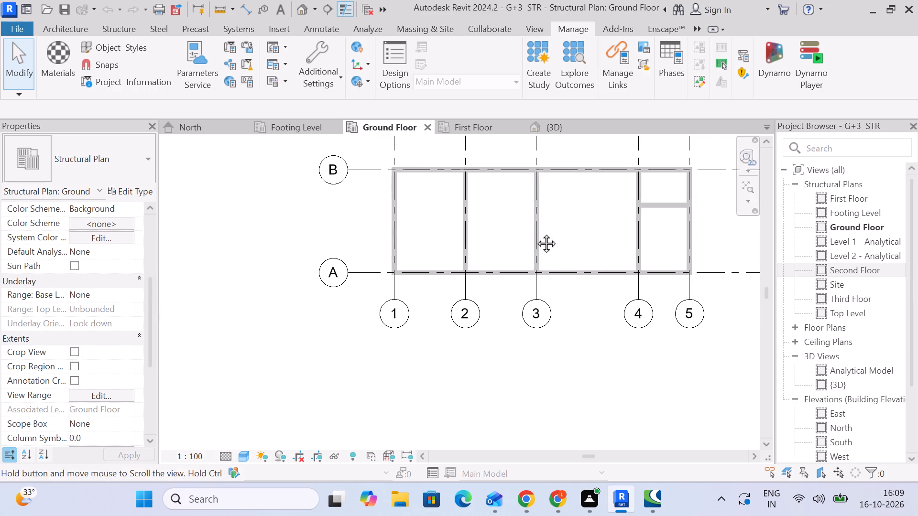
middle_drag(535, 233, 469, 230)
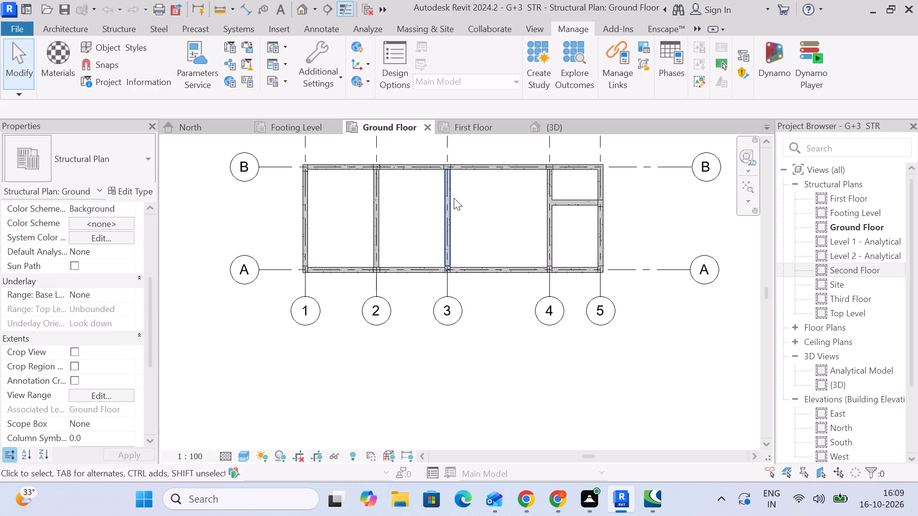
scroll(491, 201, up, 2)
middle_drag(493, 221, 512, 240)
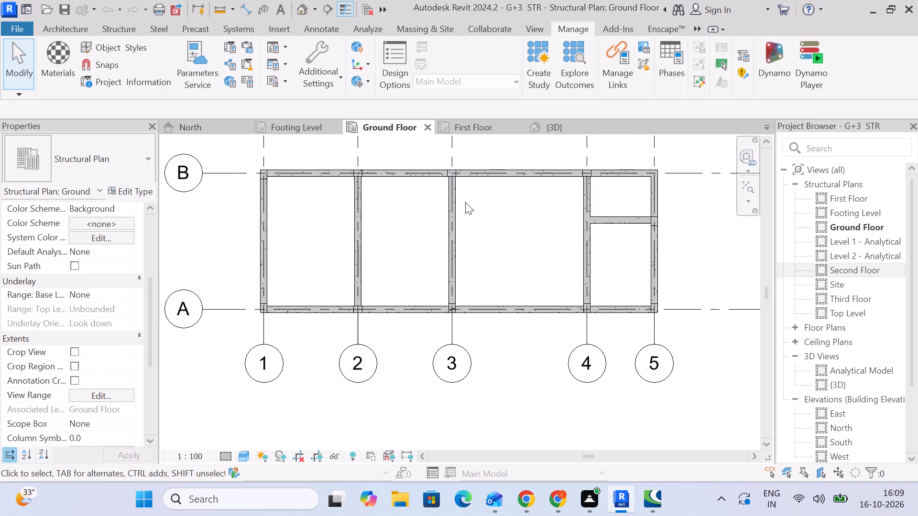
middle_drag(480, 212, 494, 215)
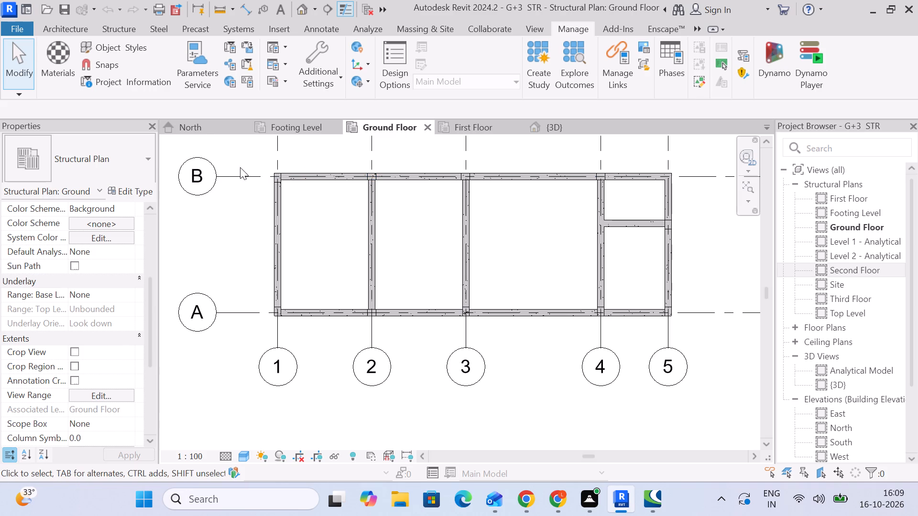
Check the footings, columns and ground-floor beams in the North elevation and the 3D view.
click(194, 131)
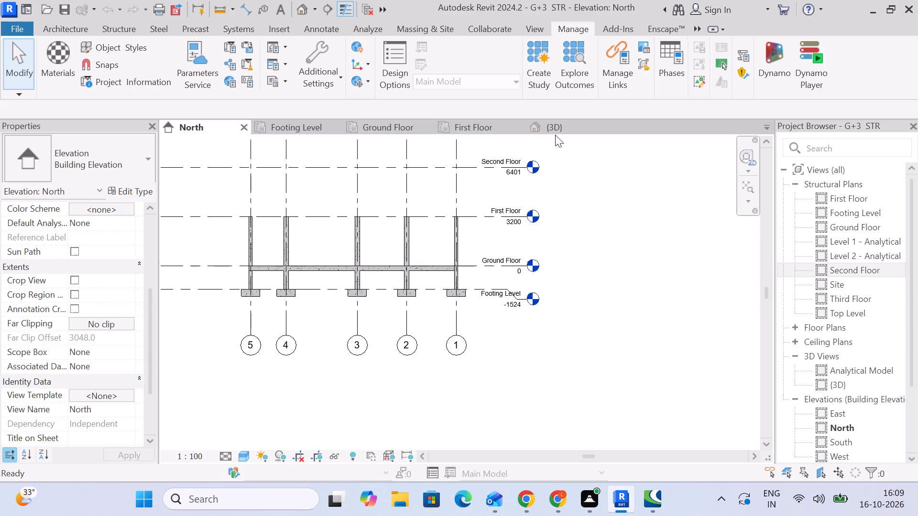
click(555, 131)
scroll(550, 367, up, 4)
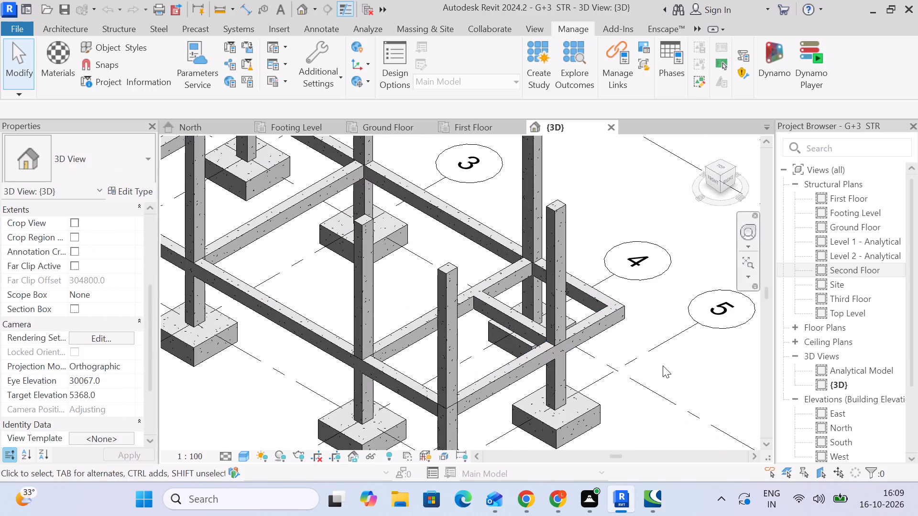
middle_drag(663, 365, 678, 237)
middle_drag(659, 330, 709, 290)
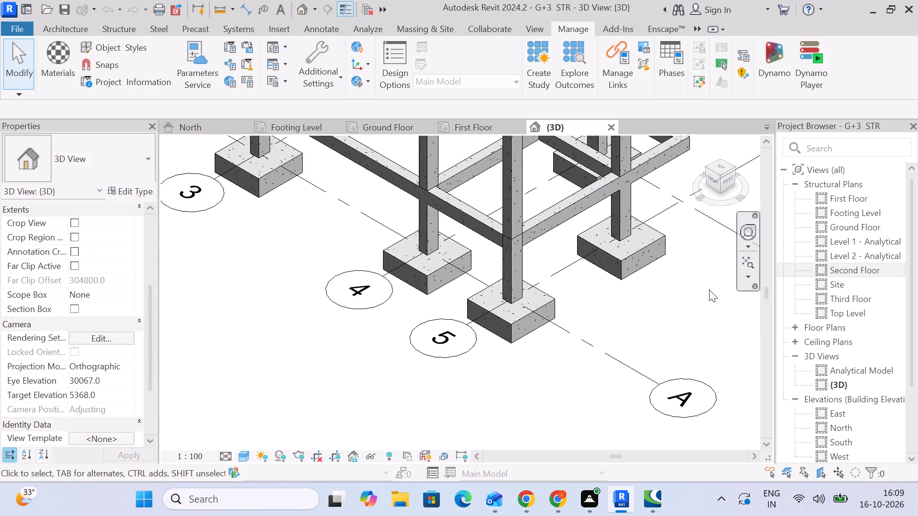
scroll(680, 305, down, 4)
middle_drag(674, 310, 633, 356)
scroll(463, 354, down, 3)
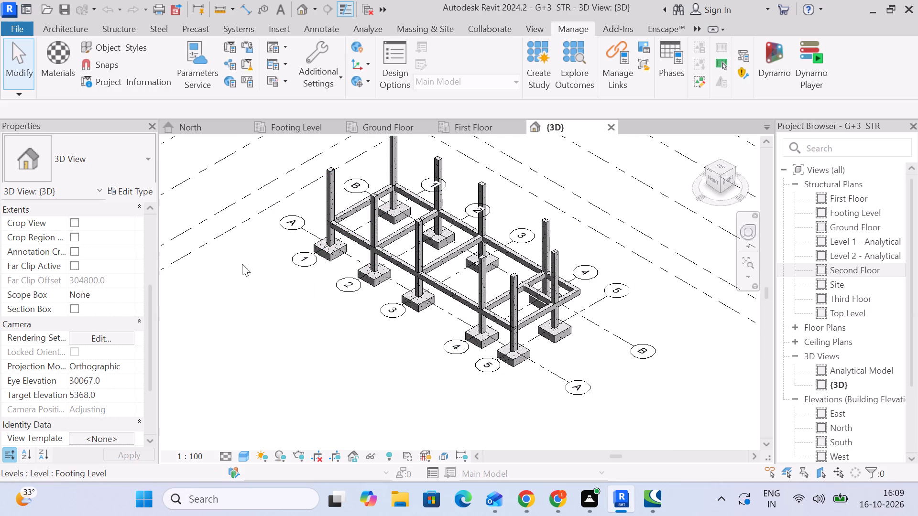
middle_drag(296, 326, 246, 364)
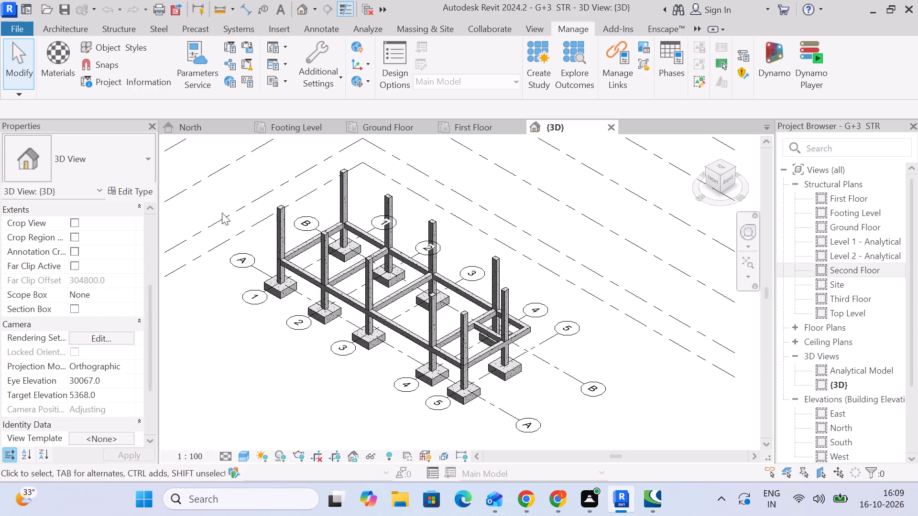
Review the instance properties of the footing and the 9" x 12" column above it at grids A and 1.
click(283, 303)
scroll(91, 267, up, 15)
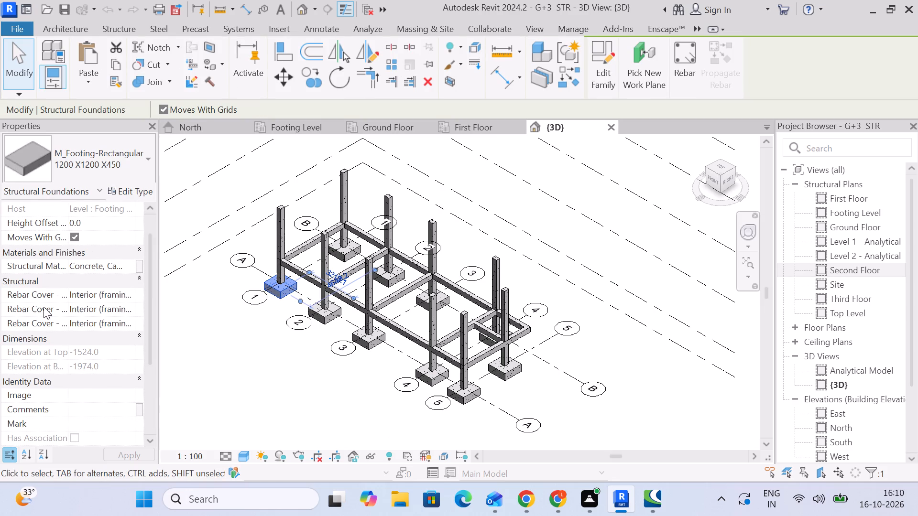
scroll(44, 307, down, 3)
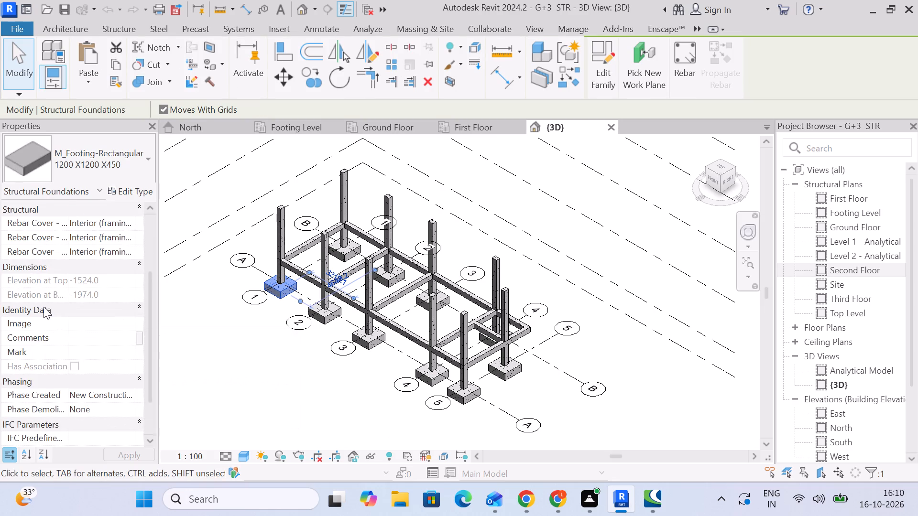
scroll(44, 307, down, 4)
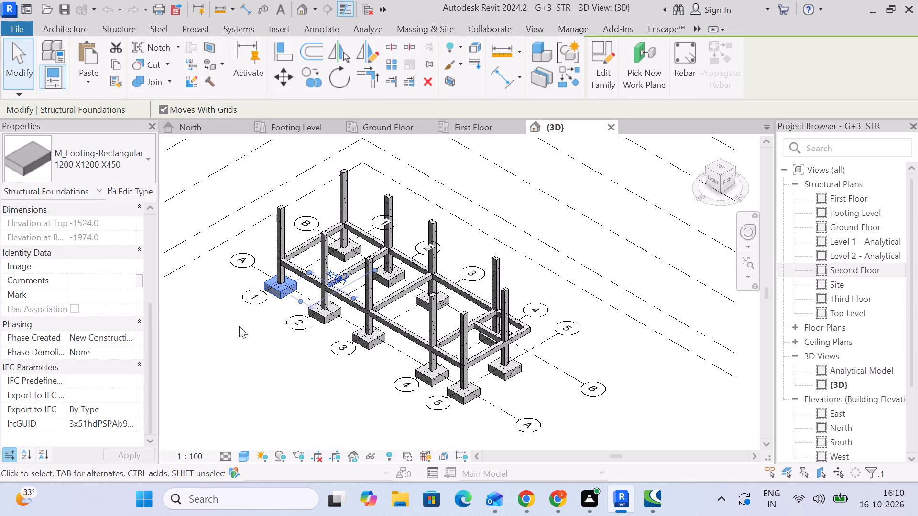
click(274, 354)
click(277, 238)
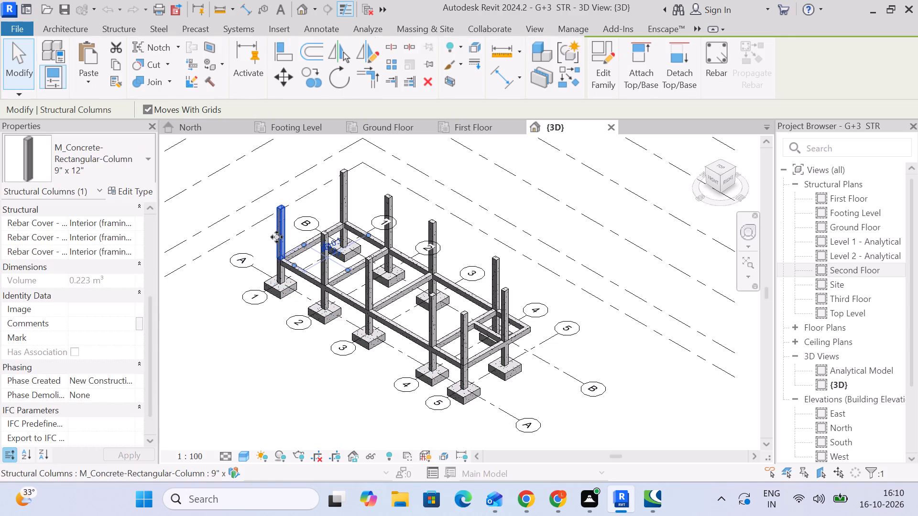
scroll(44, 281, up, 11)
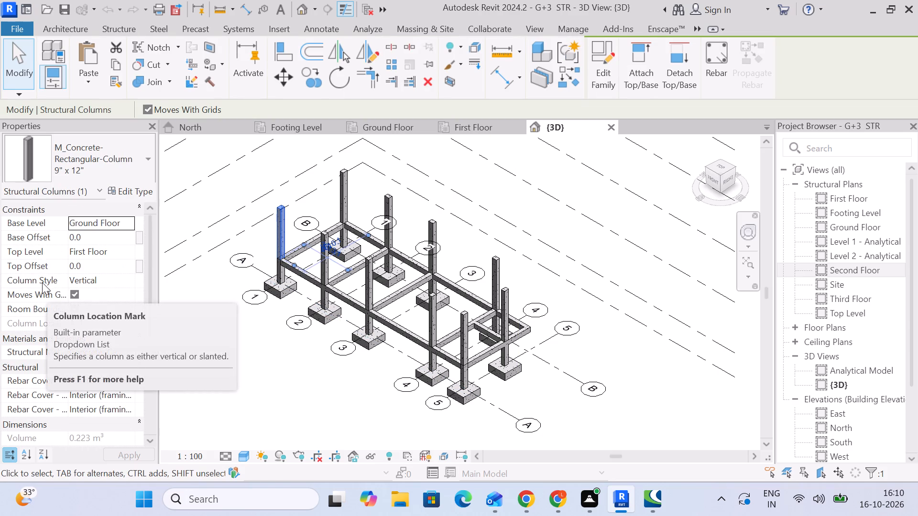
scroll(42, 282, down, 5)
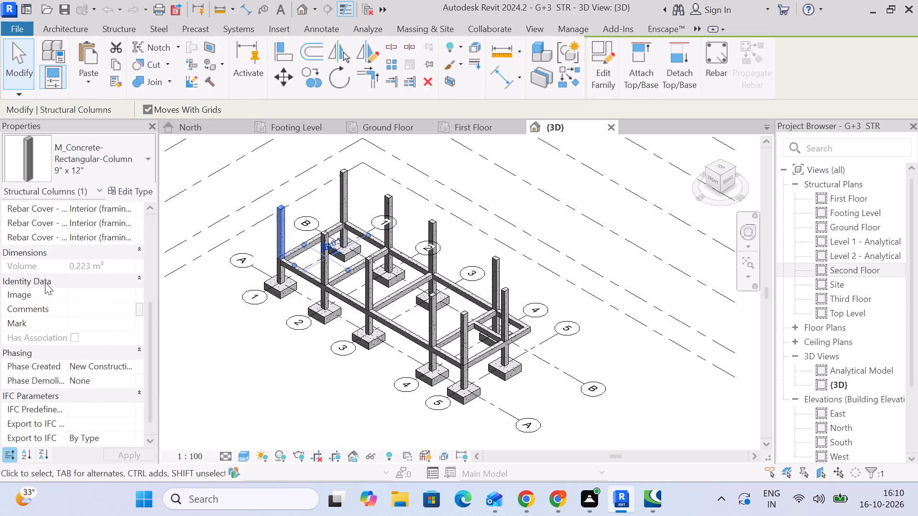
scroll(45, 282, down, 2)
click(192, 356)
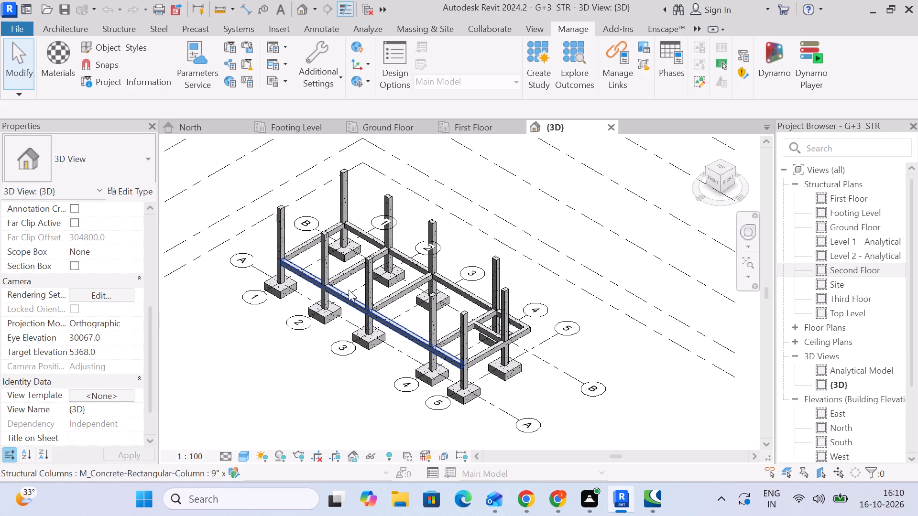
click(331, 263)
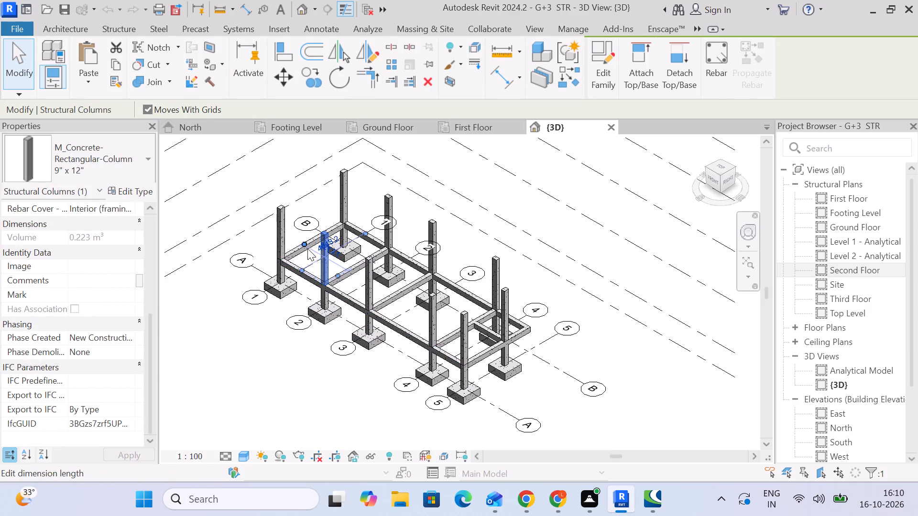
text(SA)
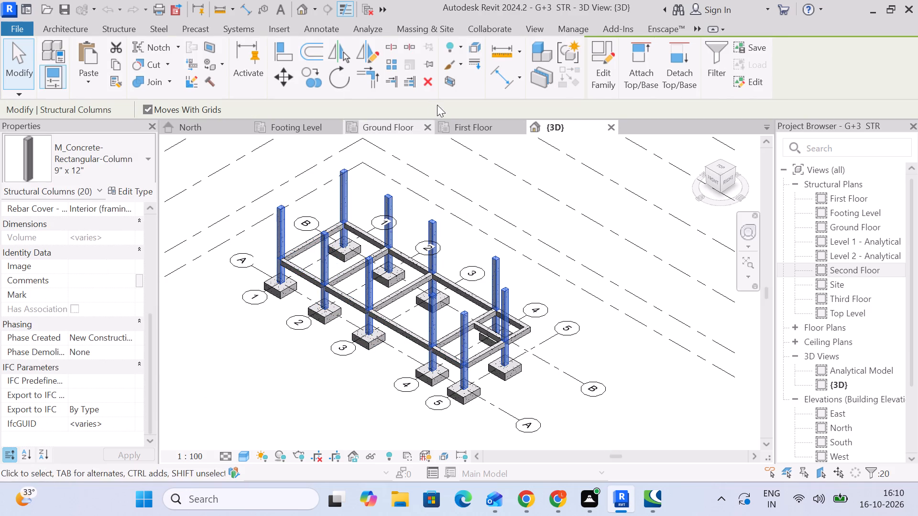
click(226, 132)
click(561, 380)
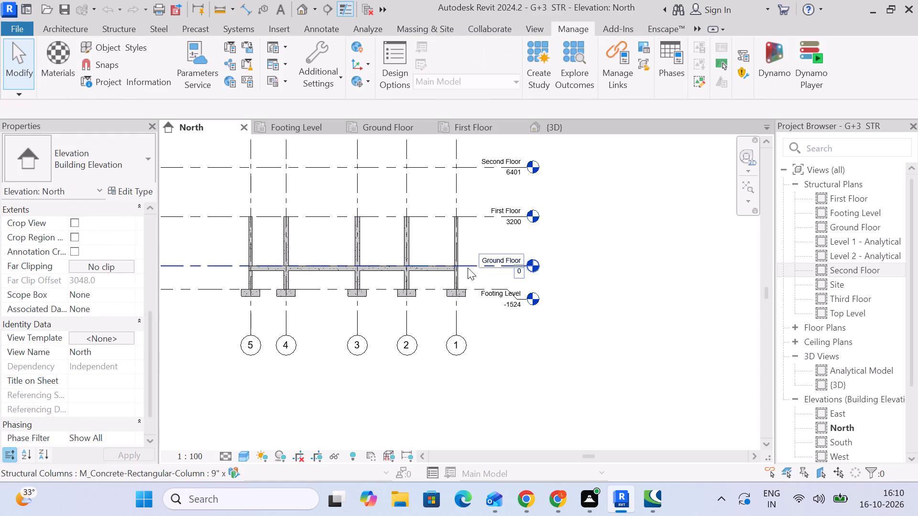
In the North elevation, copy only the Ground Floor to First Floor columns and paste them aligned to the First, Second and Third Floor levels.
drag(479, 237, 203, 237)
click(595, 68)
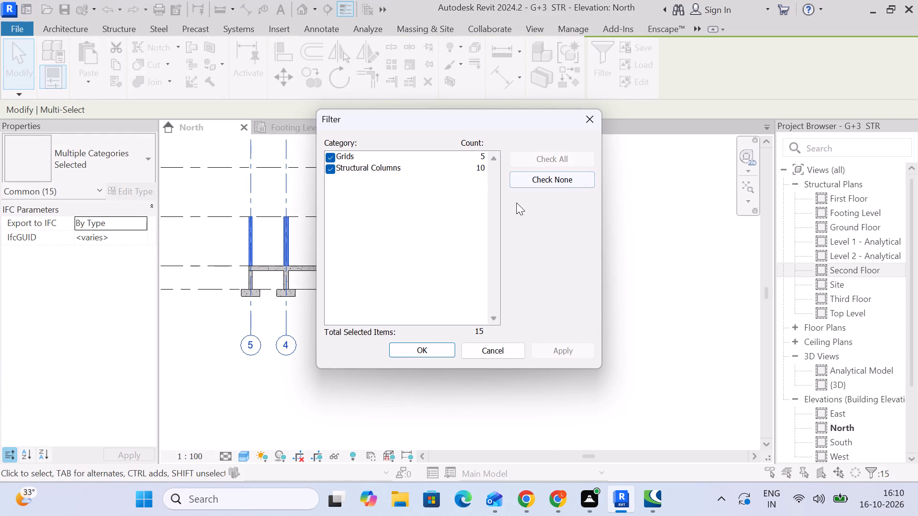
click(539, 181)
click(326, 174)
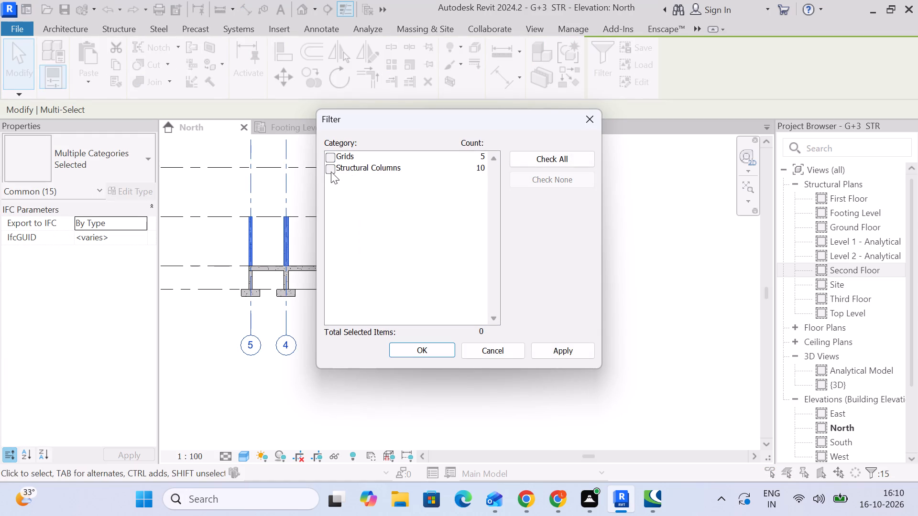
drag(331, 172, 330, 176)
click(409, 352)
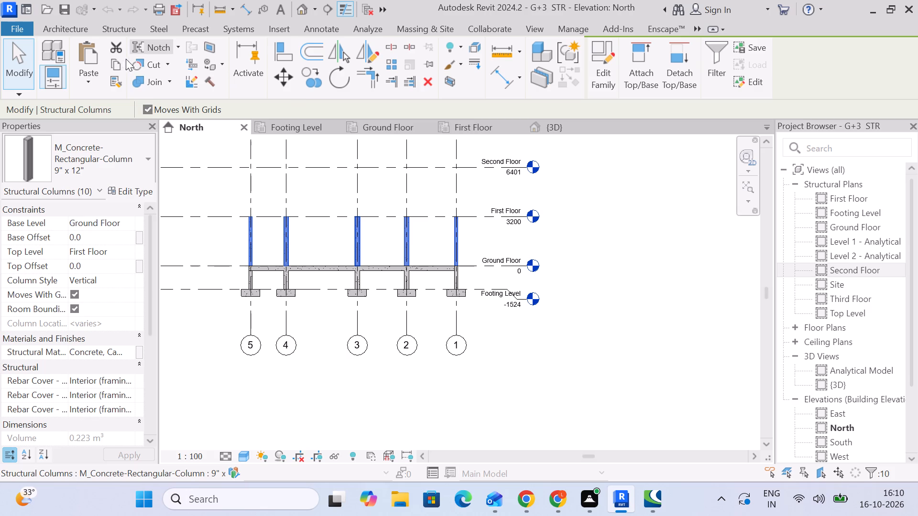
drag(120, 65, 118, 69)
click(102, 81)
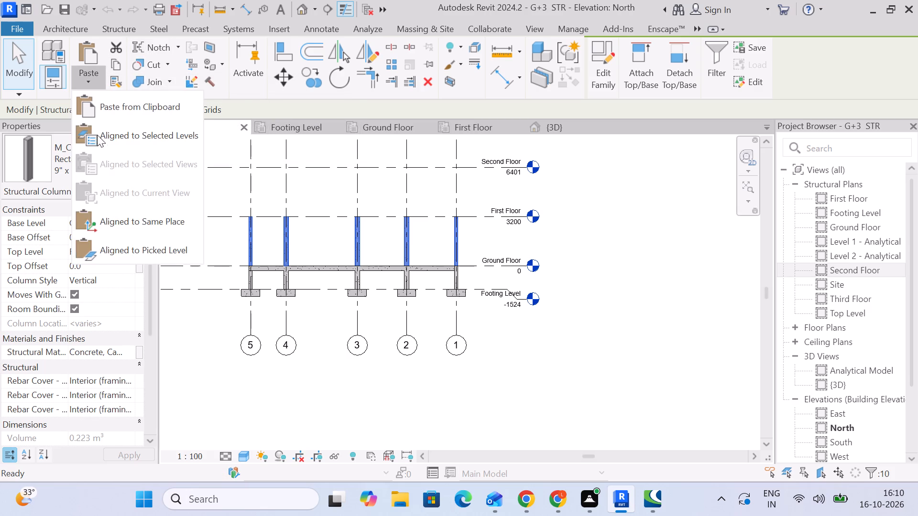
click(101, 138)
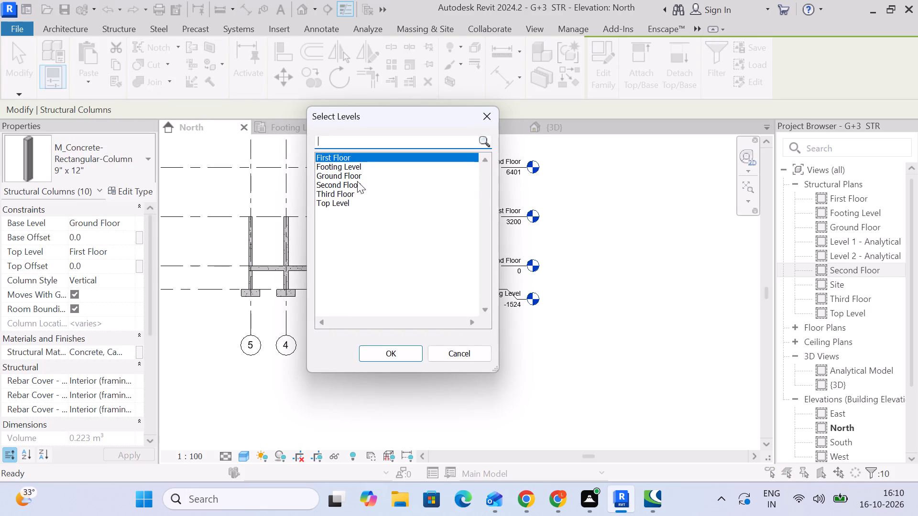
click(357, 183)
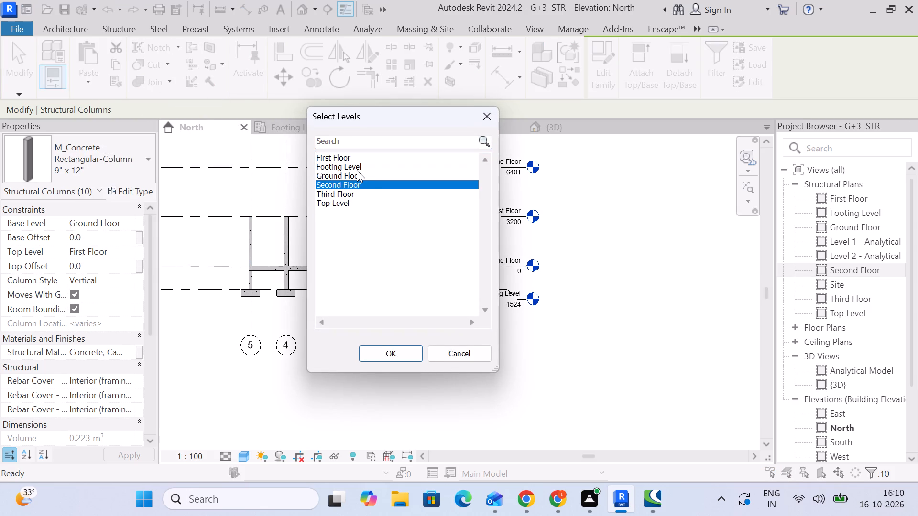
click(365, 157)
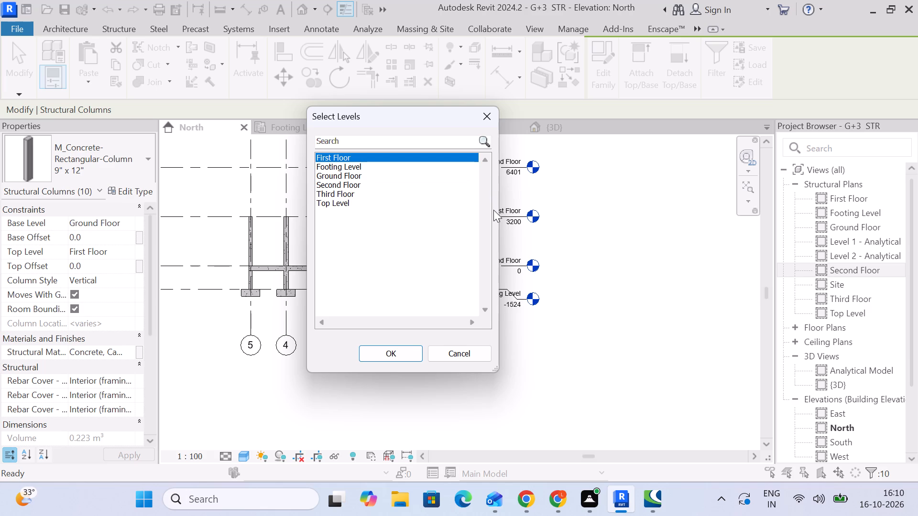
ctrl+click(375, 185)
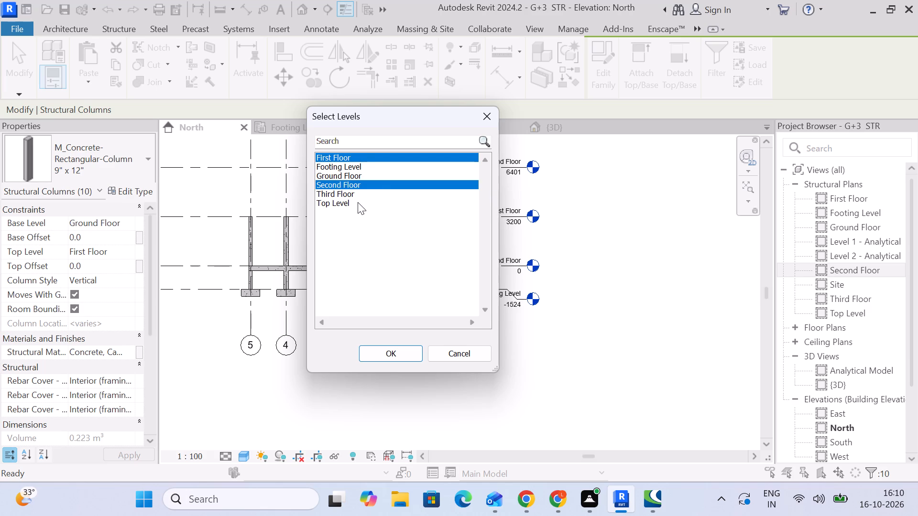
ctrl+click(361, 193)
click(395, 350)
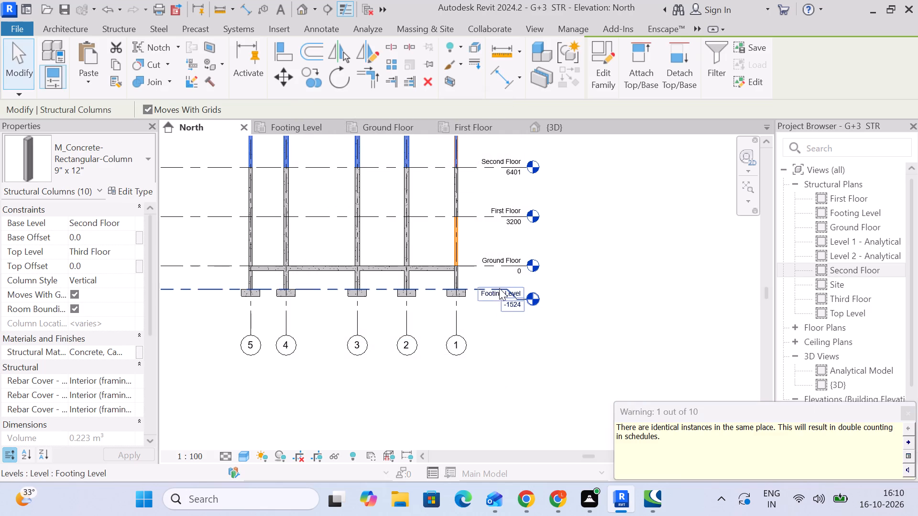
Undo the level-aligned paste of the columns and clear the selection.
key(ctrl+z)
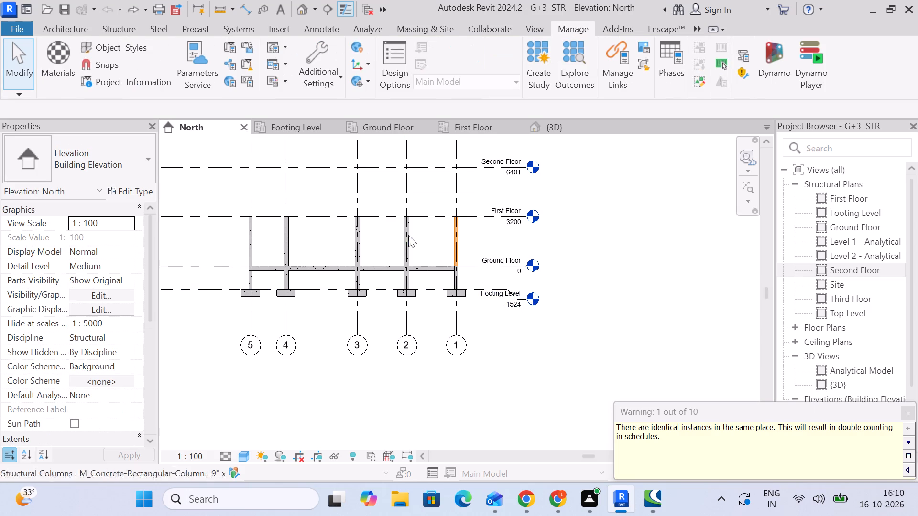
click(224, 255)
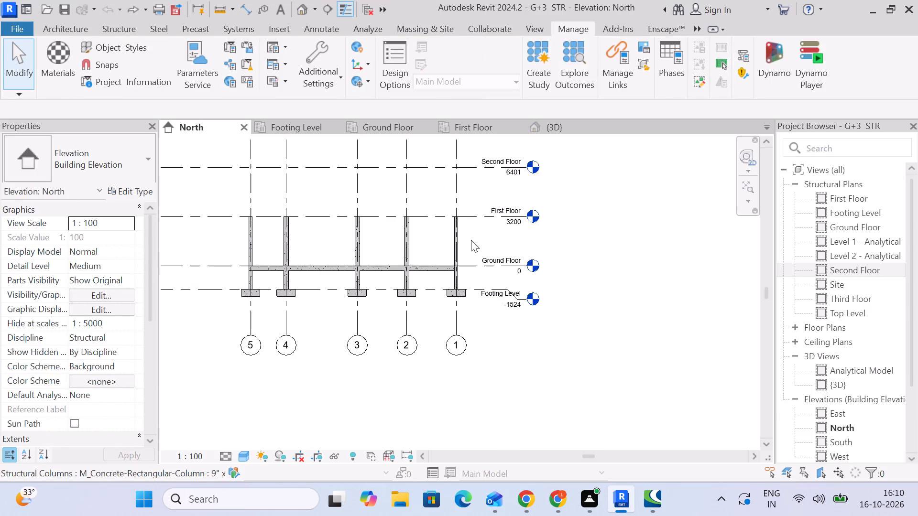
Filter the selection to only the Ground Floor to First Floor columns, copy them and paste them aligned to the Second Floor and Third Floor levels.
drag(479, 238, 230, 238)
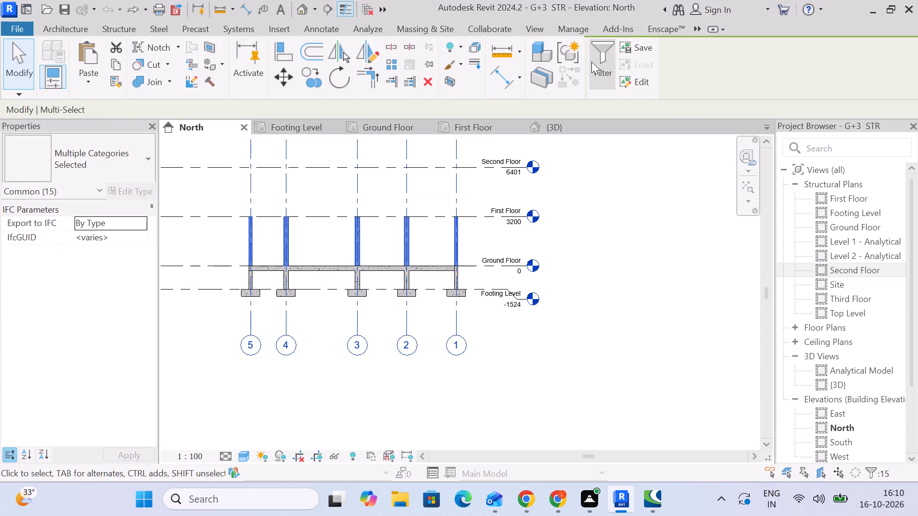
click(599, 63)
click(538, 170)
click(537, 175)
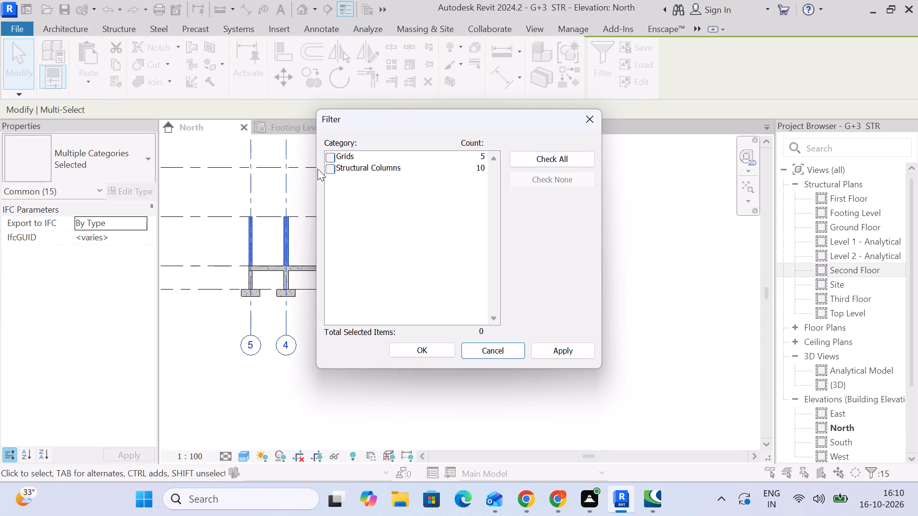
click(330, 168)
click(421, 348)
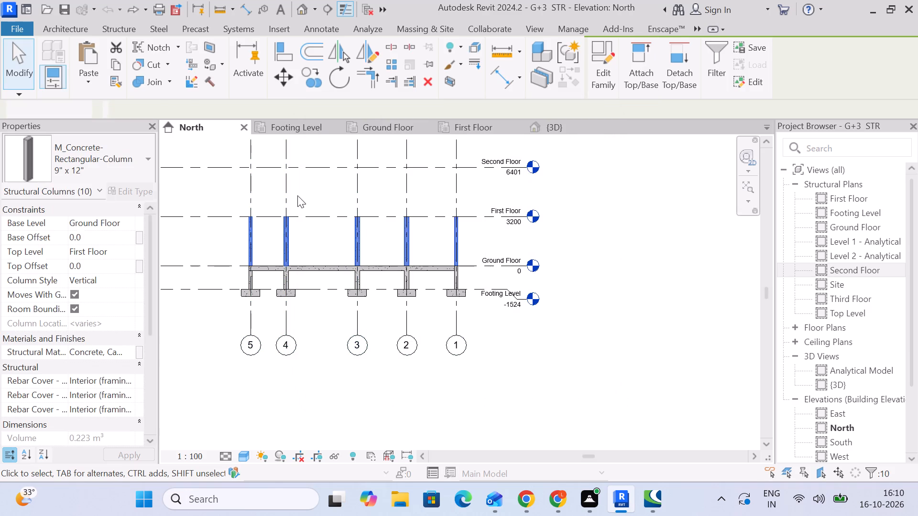
click(121, 68)
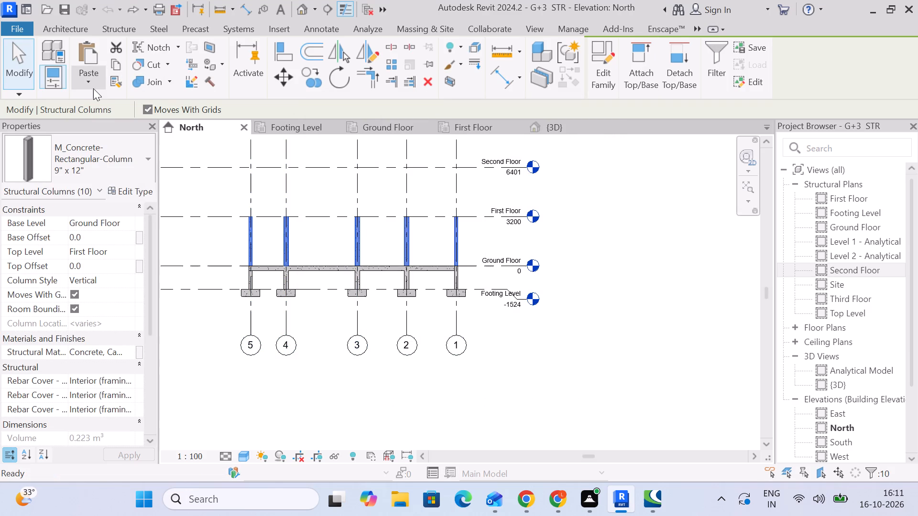
click(93, 89)
click(104, 138)
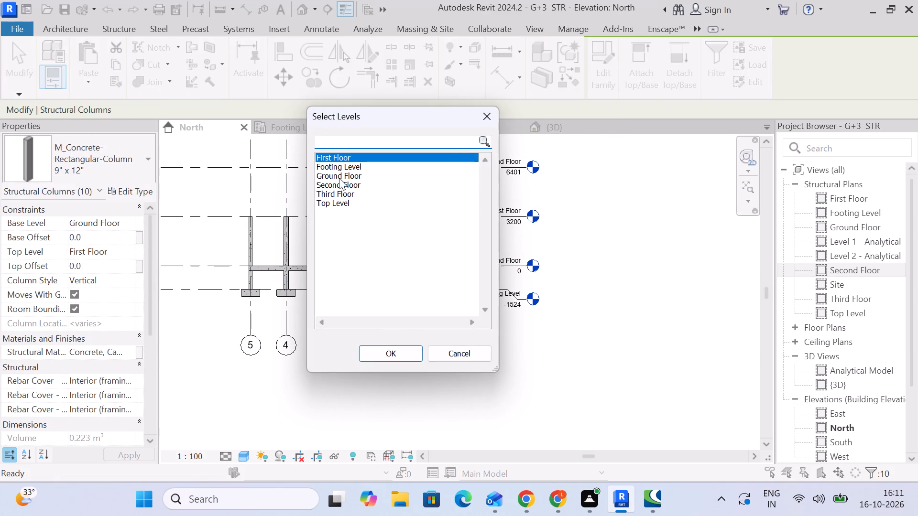
click(340, 183)
ctrl+click(340, 195)
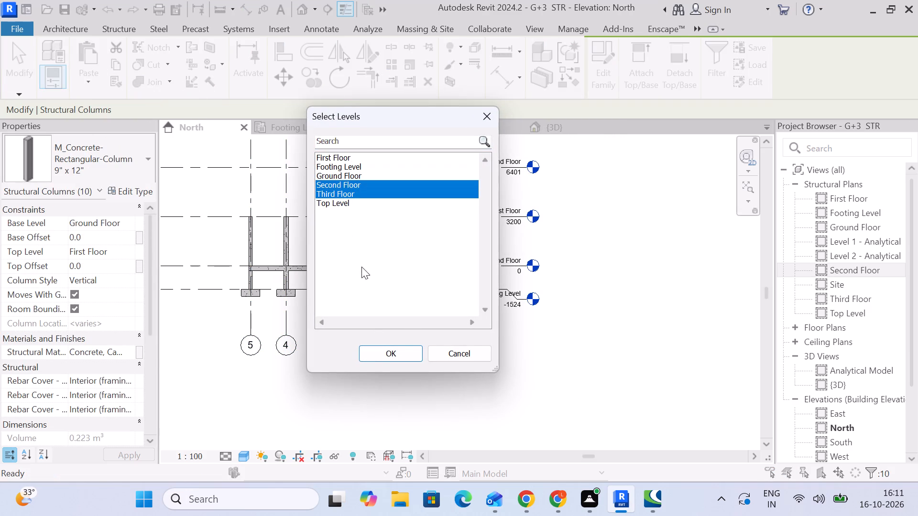
click(378, 357)
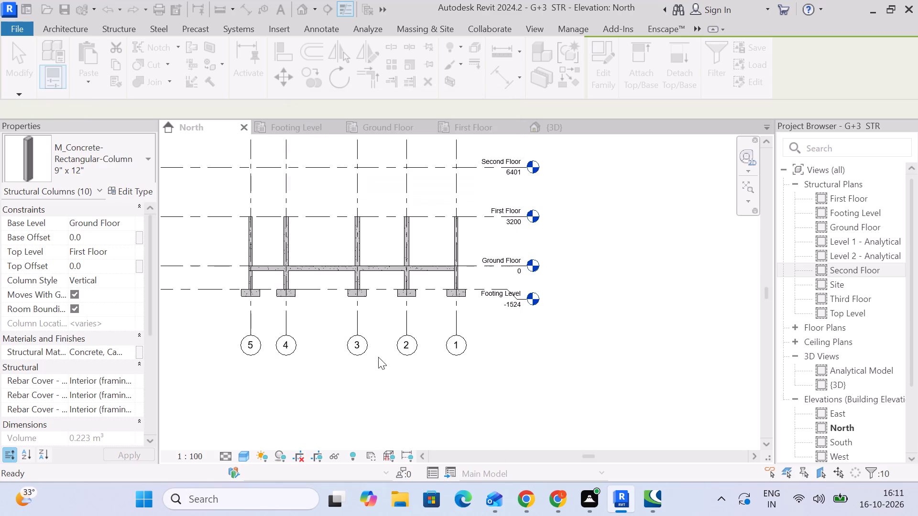
Copy the pasted Second Floor to Third Floor columns and paste them aligned to the Top Level, clearing the selection.
scroll(370, 267, down, 2)
middle_drag(370, 267, 369, 363)
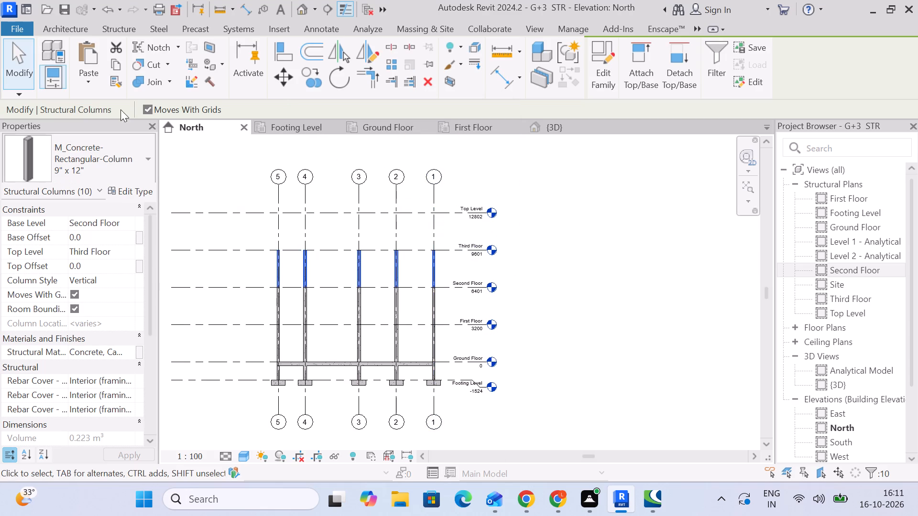
click(113, 64)
click(95, 85)
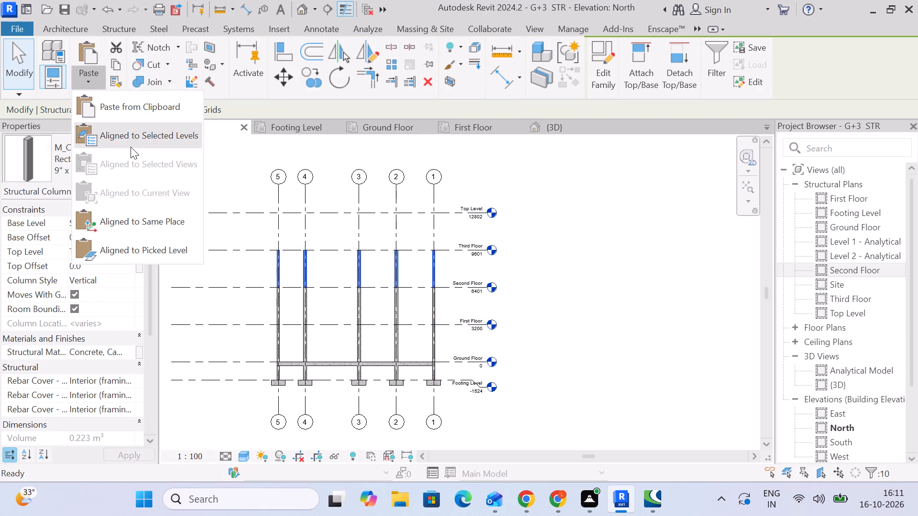
click(133, 140)
click(335, 203)
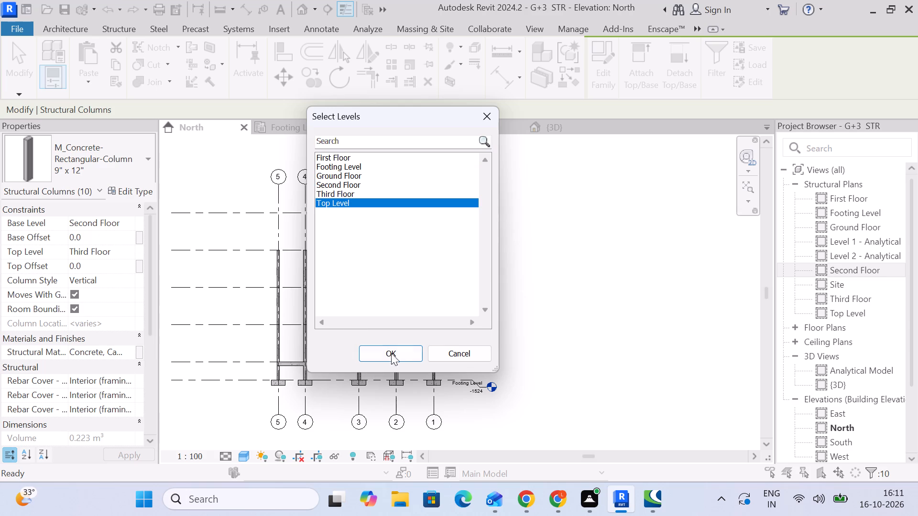
click(391, 347)
click(564, 237)
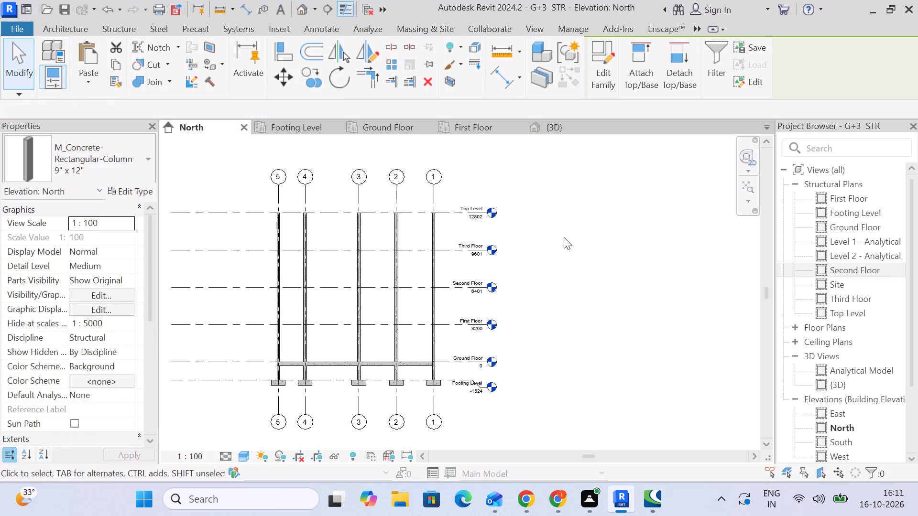
Copy all the Ground Floor 9" X12" beams and paste them aligned to the First Floor, Second Floor, Third Floor and Top Level.
scroll(338, 371, up, 4)
middle_drag(312, 373, 313, 318)
drag(198, 283, 518, 321)
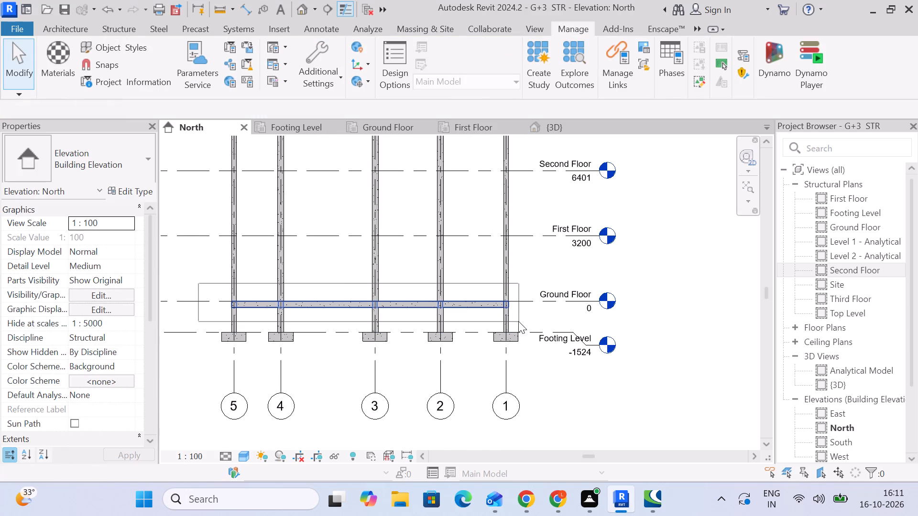
drag(518, 321, 518, 321)
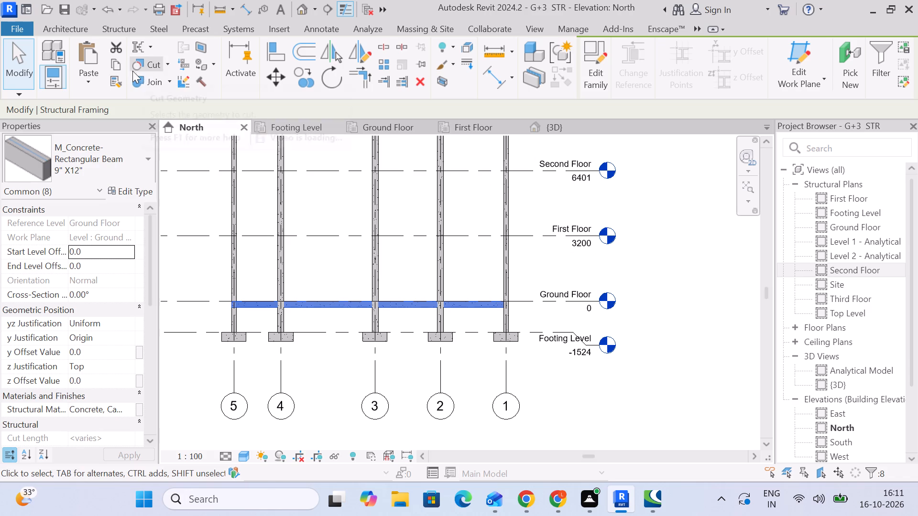
click(112, 71)
click(99, 86)
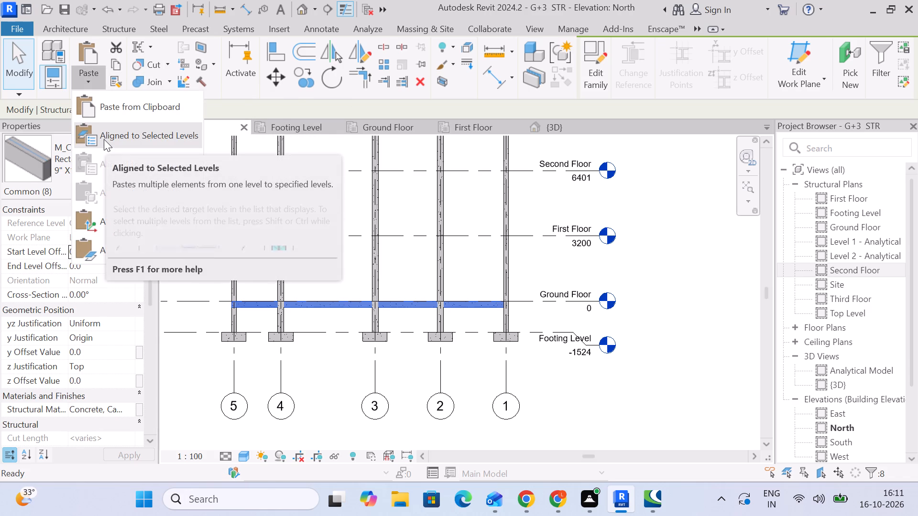
click(104, 139)
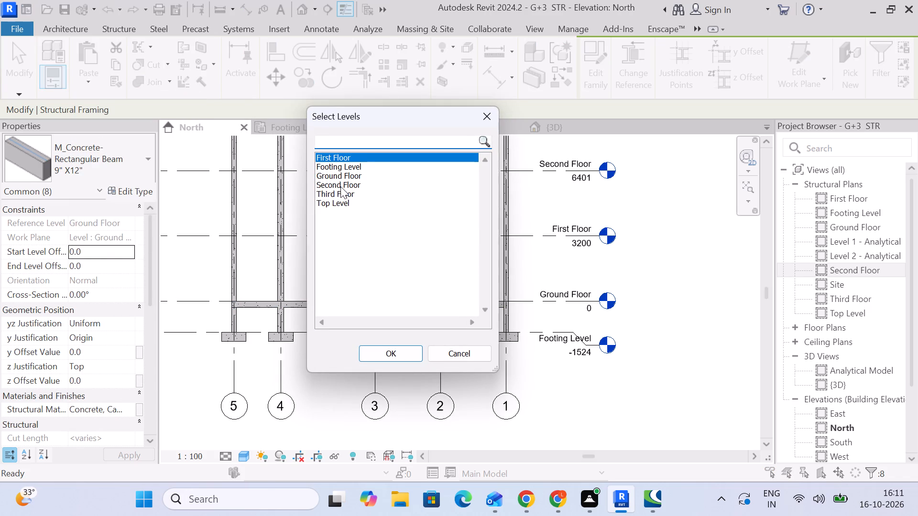
ctrl+click(339, 183)
ctrl+click(340, 194)
ctrl+click(342, 202)
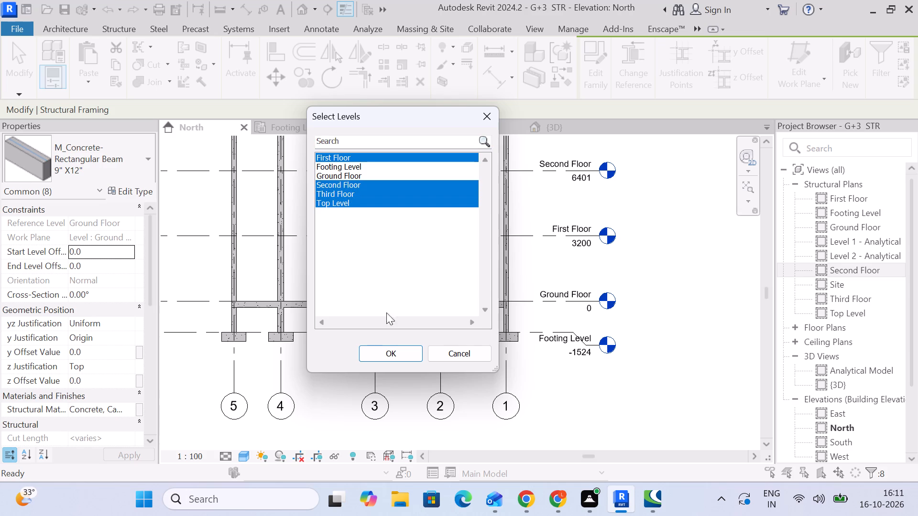
click(395, 352)
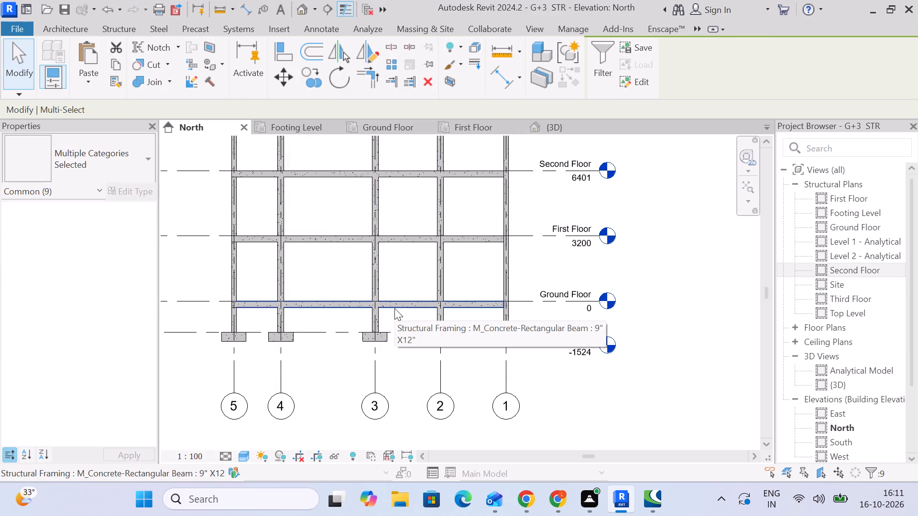
click(208, 261)
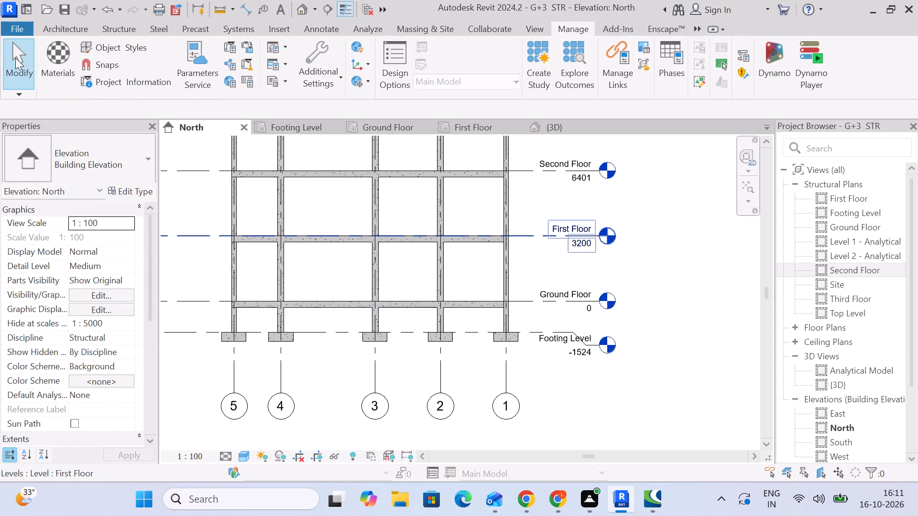
click(15, 58)
Check the repeated columns and beams on all floors in the North elevation and the 3D view.
scroll(288, 197, down, 2)
middle_drag(292, 200, 319, 307)
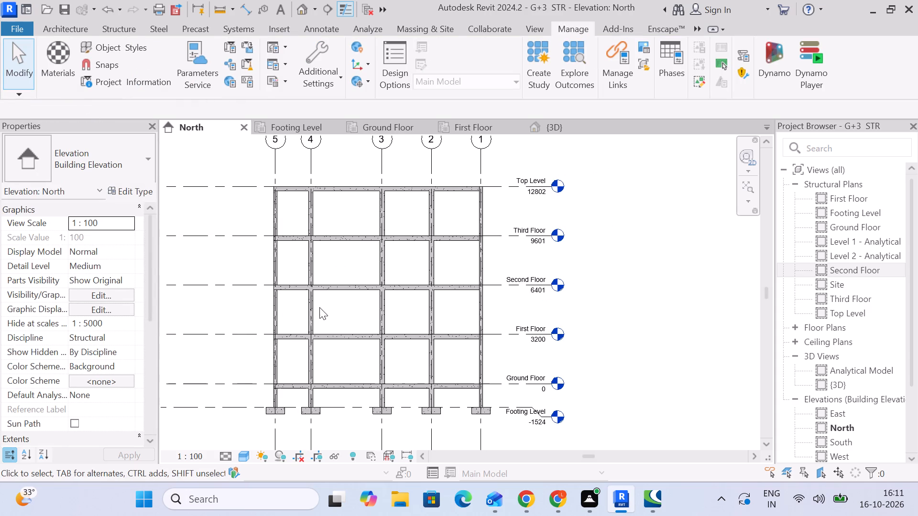
click(70, 28)
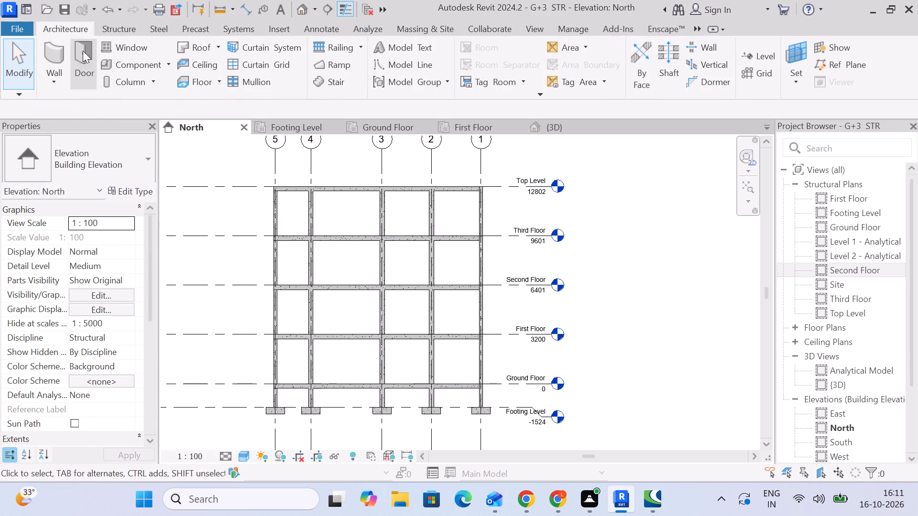
click(567, 121)
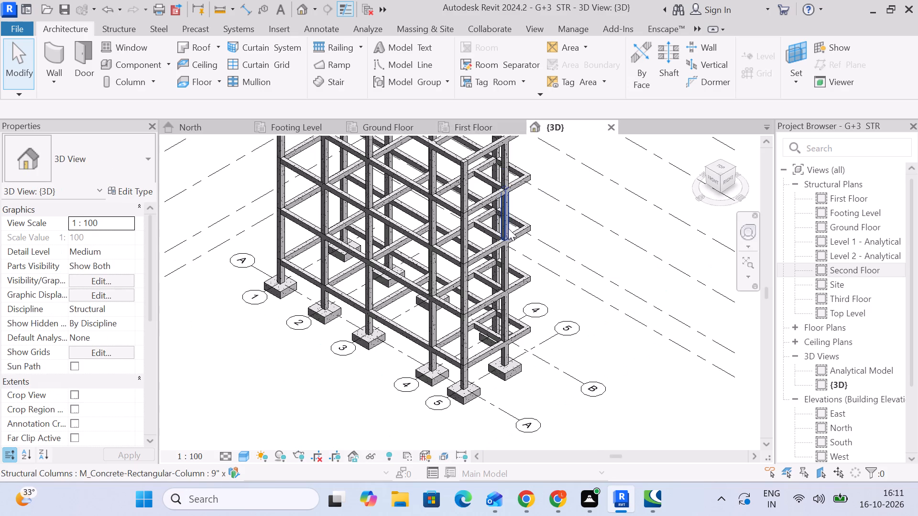
middle_drag(512, 256, 482, 355)
scroll(467, 233, up, 5)
scroll(510, 237, up, 1)
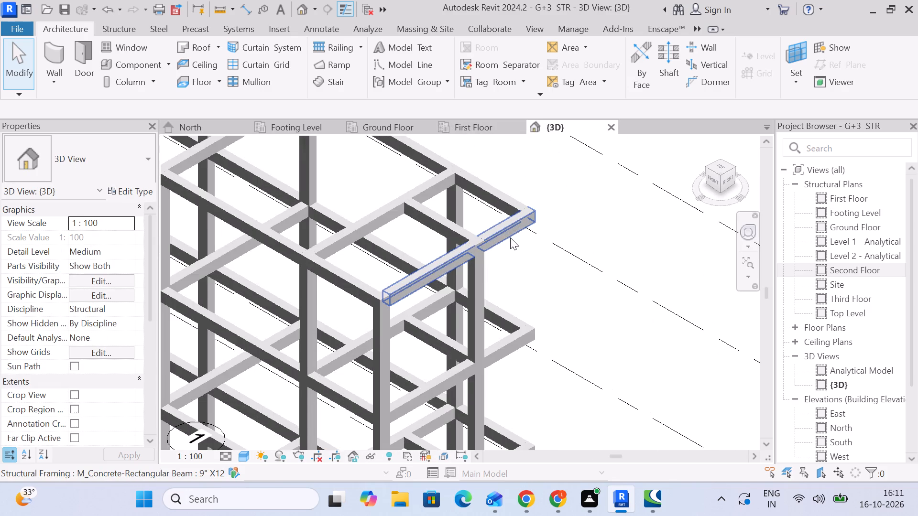
scroll(537, 273, down, 3)
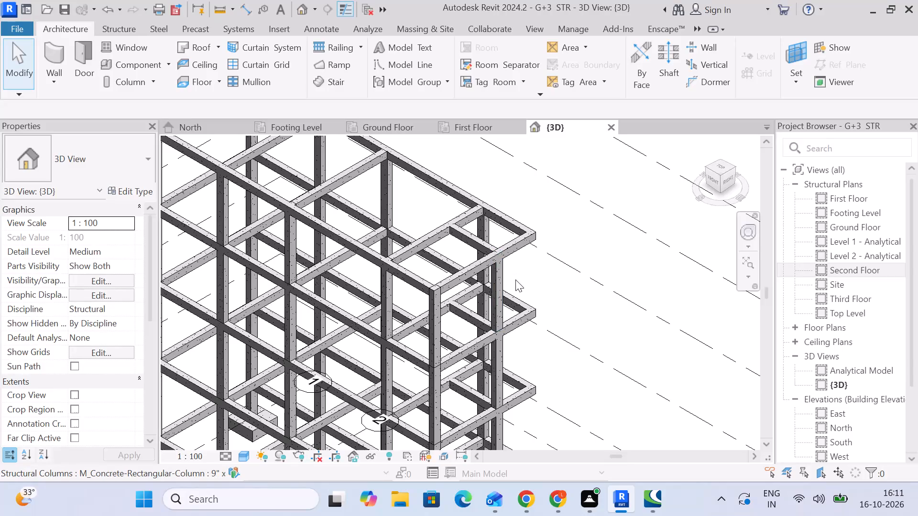
scroll(528, 289, down, 4)
middle_drag(572, 319, 550, 257)
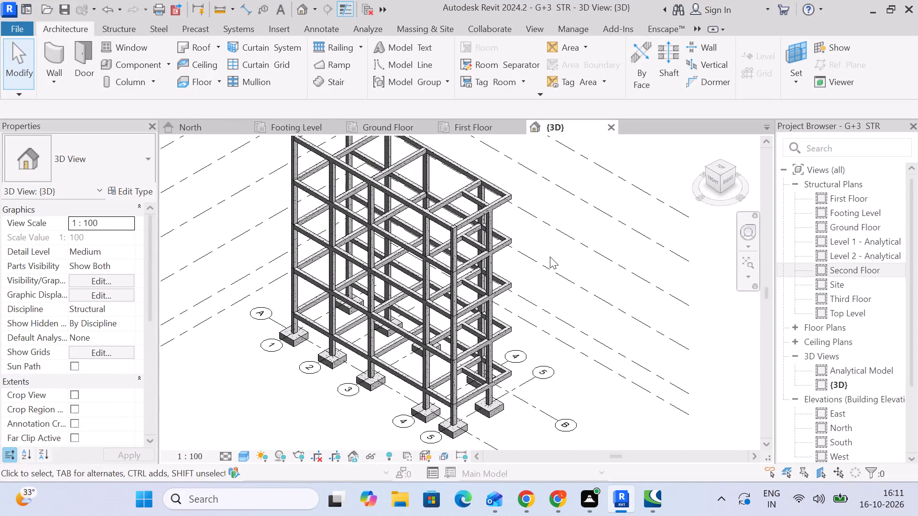
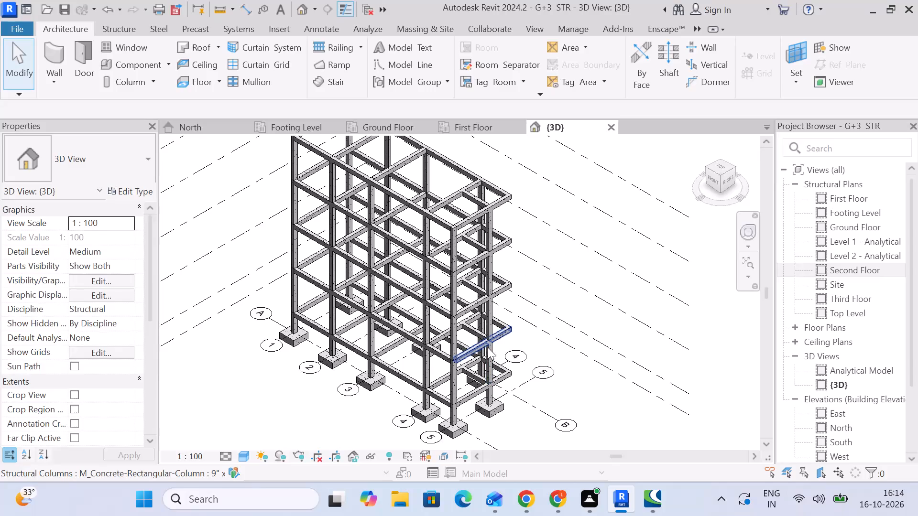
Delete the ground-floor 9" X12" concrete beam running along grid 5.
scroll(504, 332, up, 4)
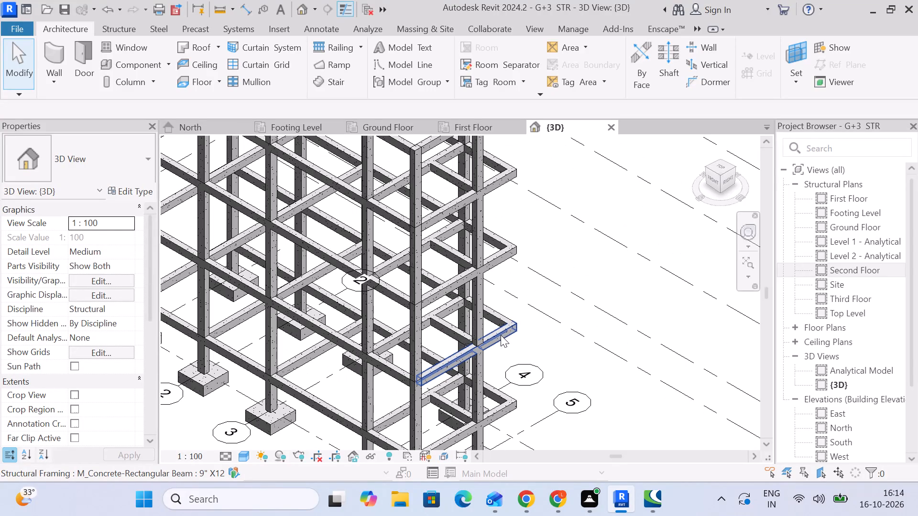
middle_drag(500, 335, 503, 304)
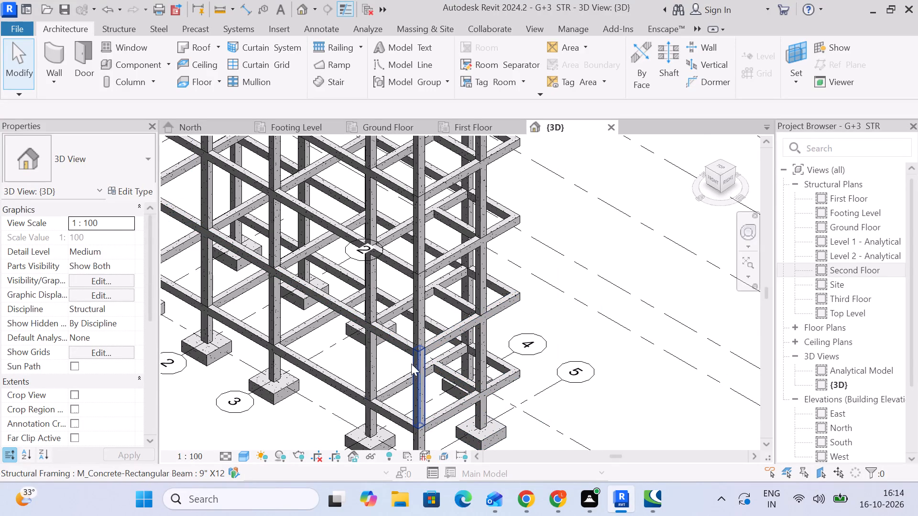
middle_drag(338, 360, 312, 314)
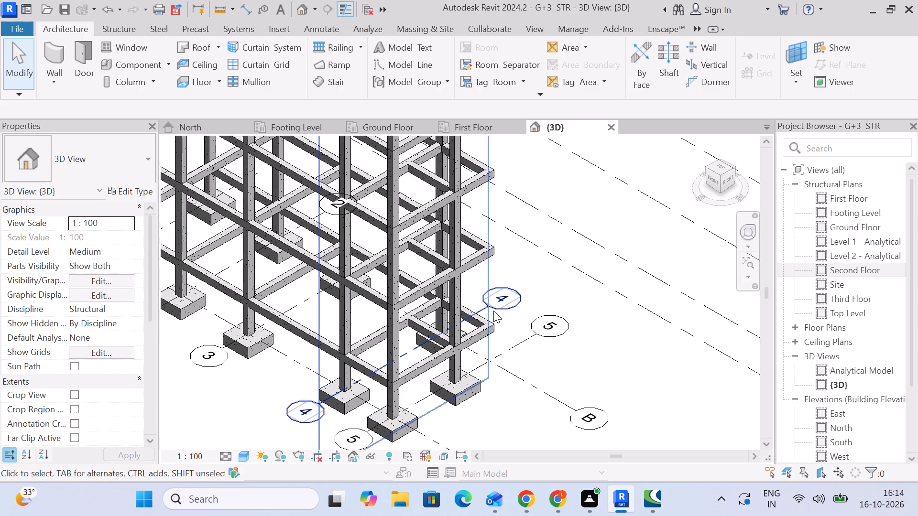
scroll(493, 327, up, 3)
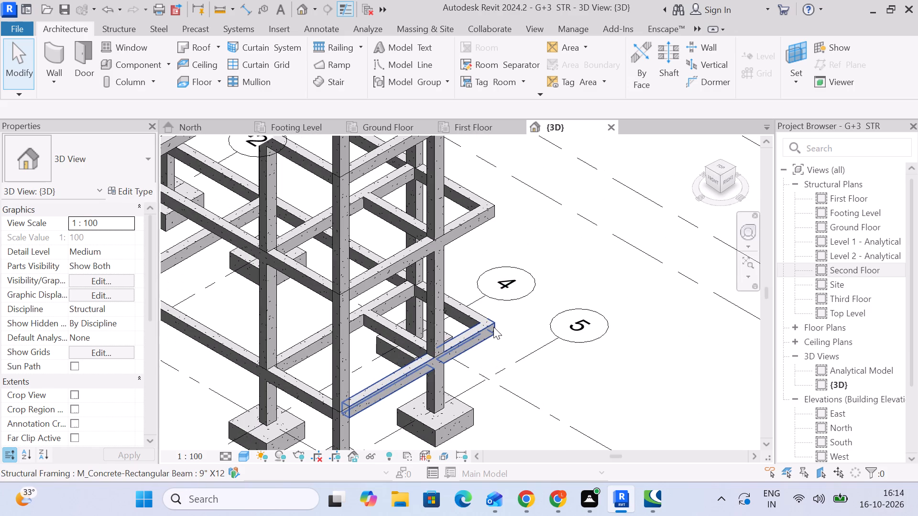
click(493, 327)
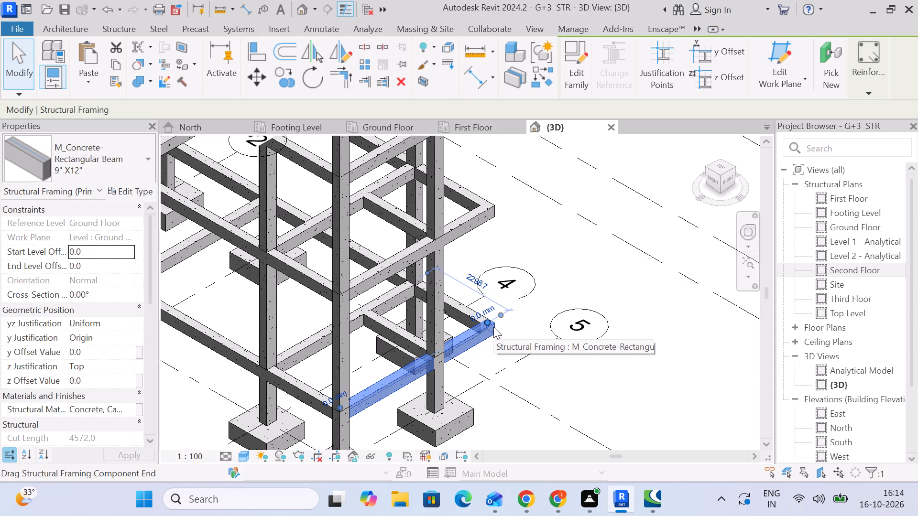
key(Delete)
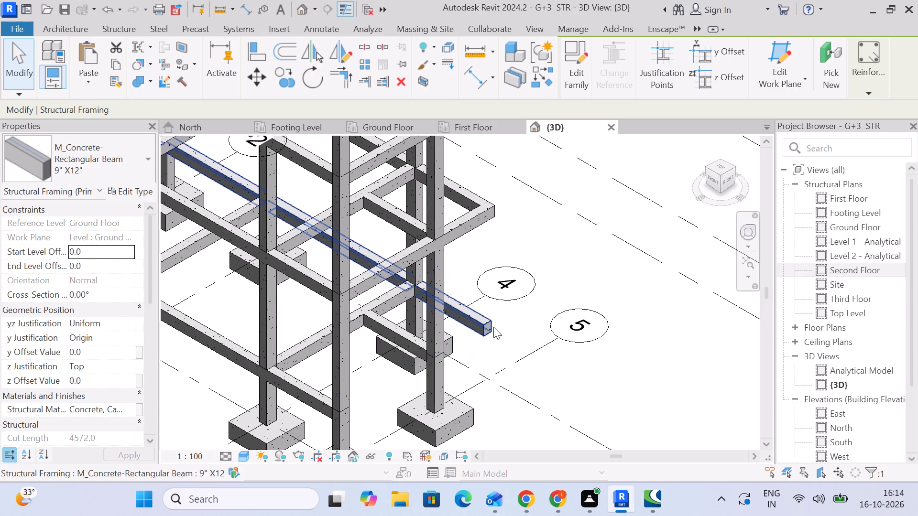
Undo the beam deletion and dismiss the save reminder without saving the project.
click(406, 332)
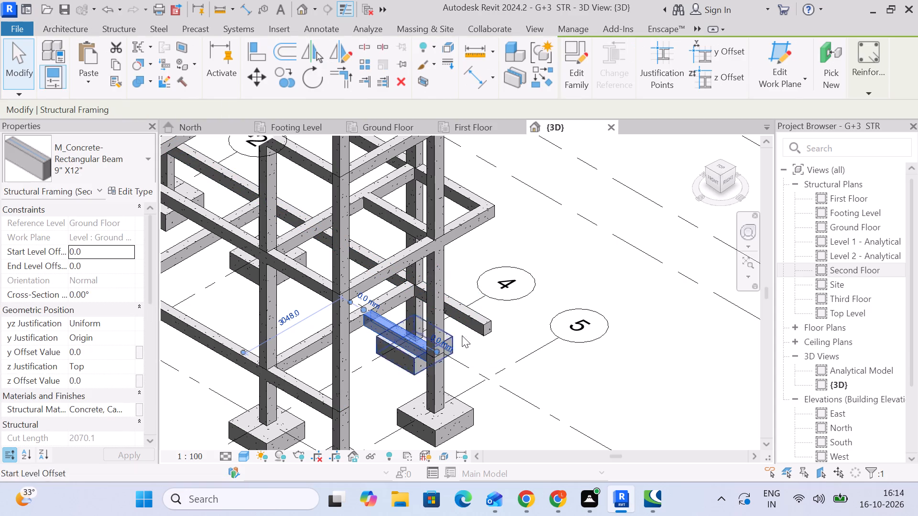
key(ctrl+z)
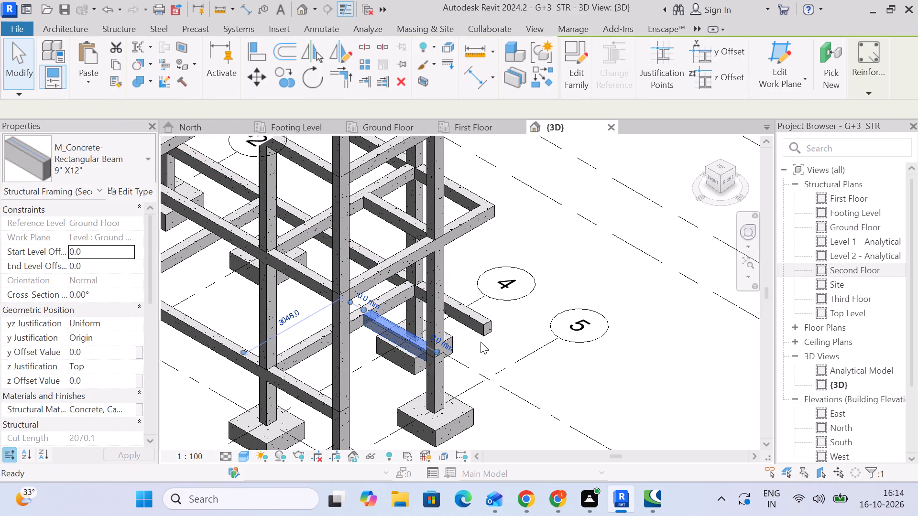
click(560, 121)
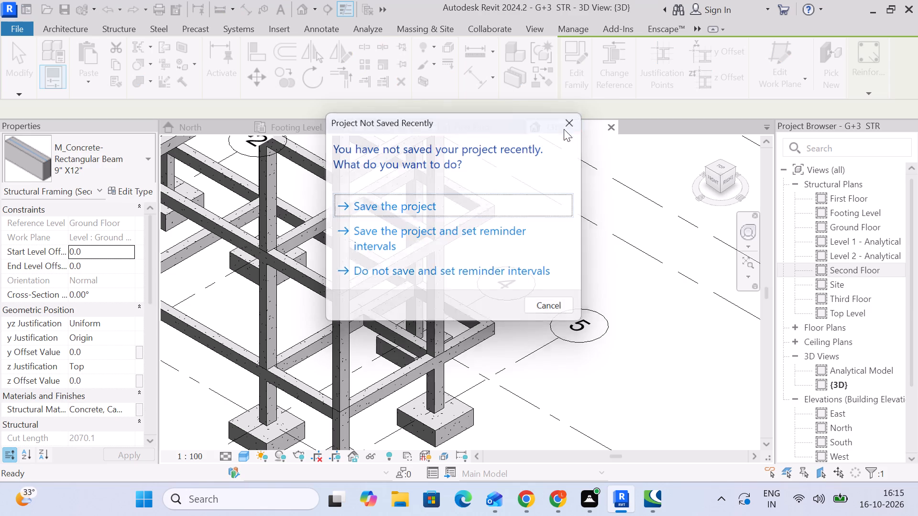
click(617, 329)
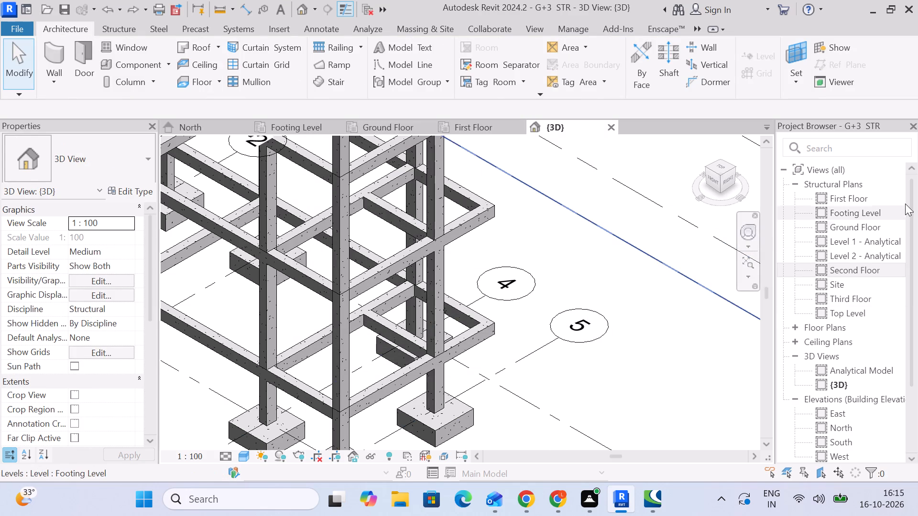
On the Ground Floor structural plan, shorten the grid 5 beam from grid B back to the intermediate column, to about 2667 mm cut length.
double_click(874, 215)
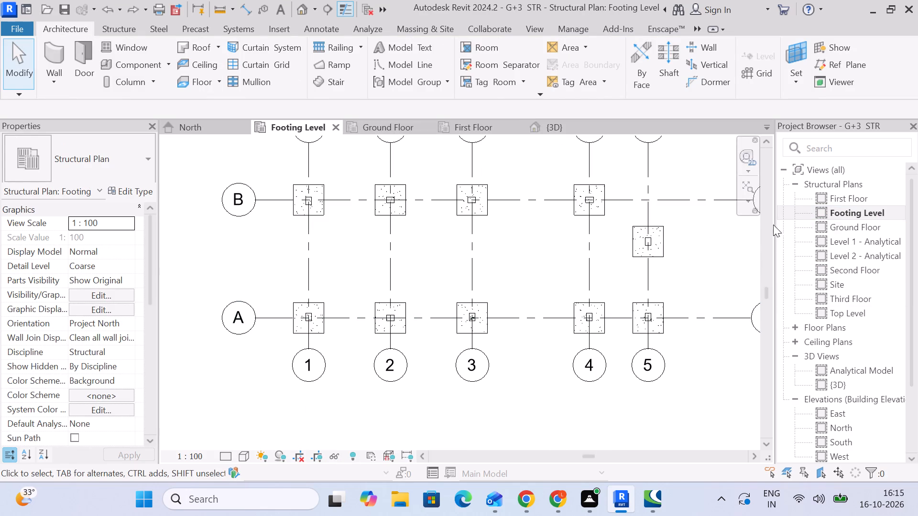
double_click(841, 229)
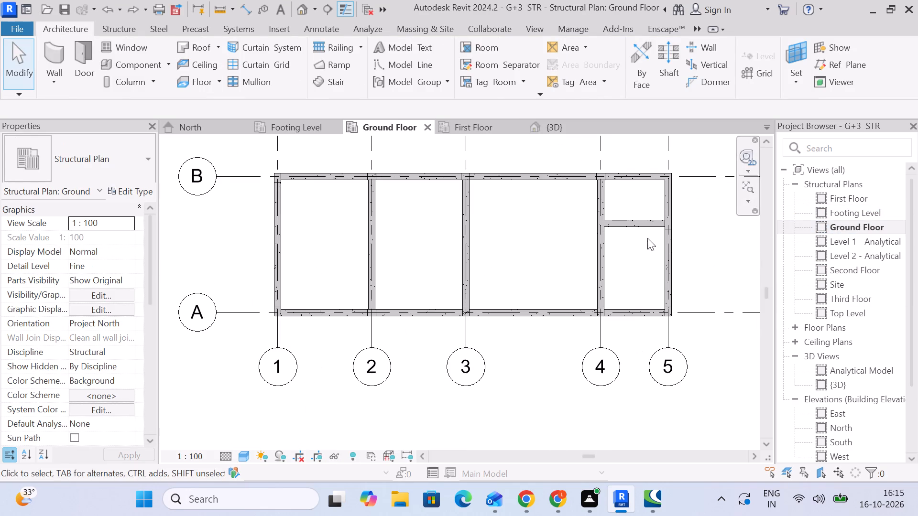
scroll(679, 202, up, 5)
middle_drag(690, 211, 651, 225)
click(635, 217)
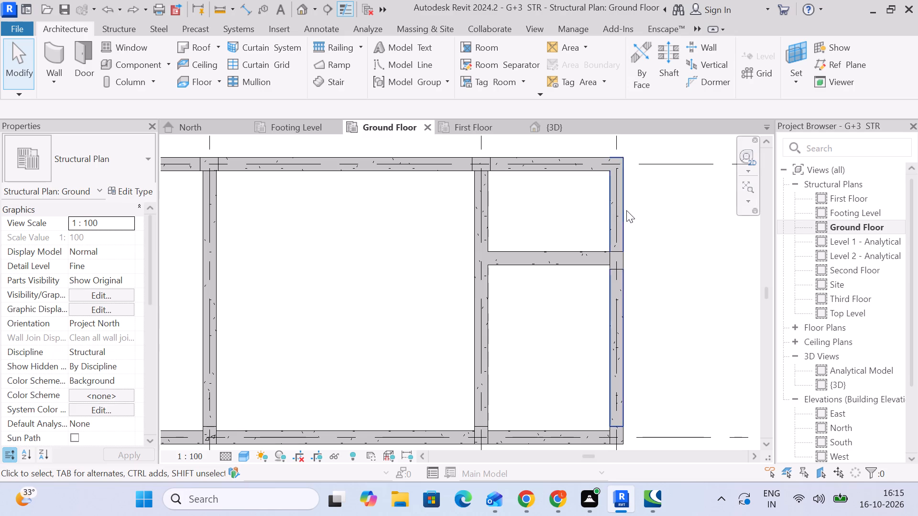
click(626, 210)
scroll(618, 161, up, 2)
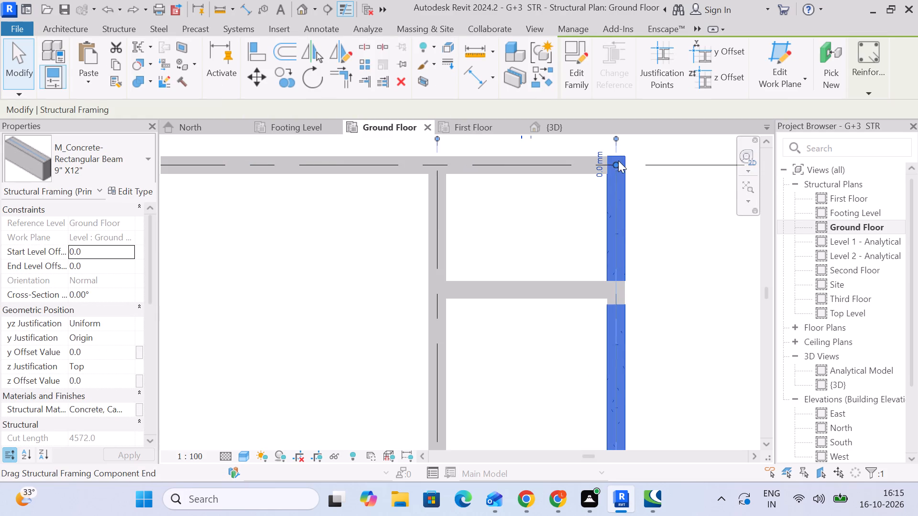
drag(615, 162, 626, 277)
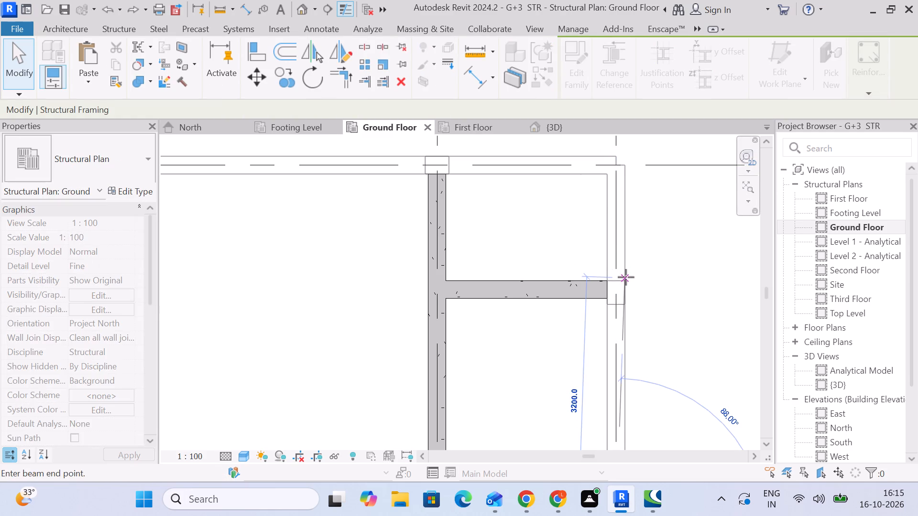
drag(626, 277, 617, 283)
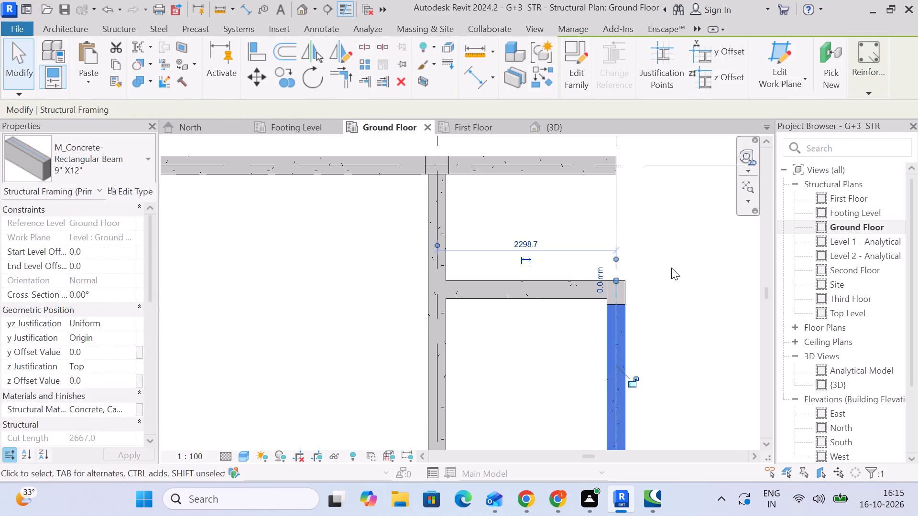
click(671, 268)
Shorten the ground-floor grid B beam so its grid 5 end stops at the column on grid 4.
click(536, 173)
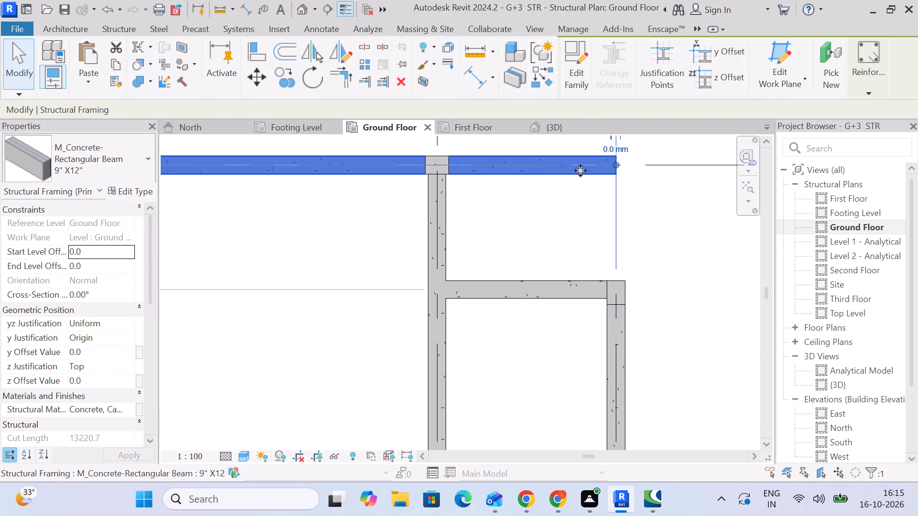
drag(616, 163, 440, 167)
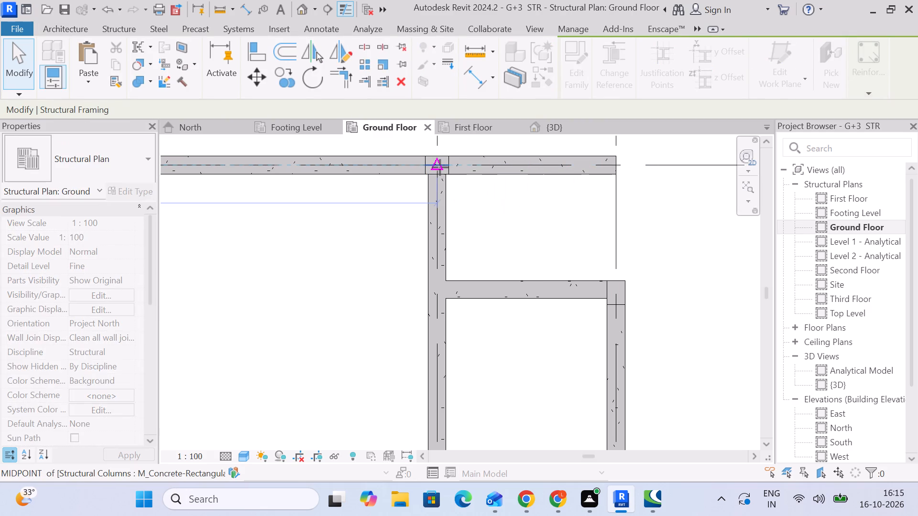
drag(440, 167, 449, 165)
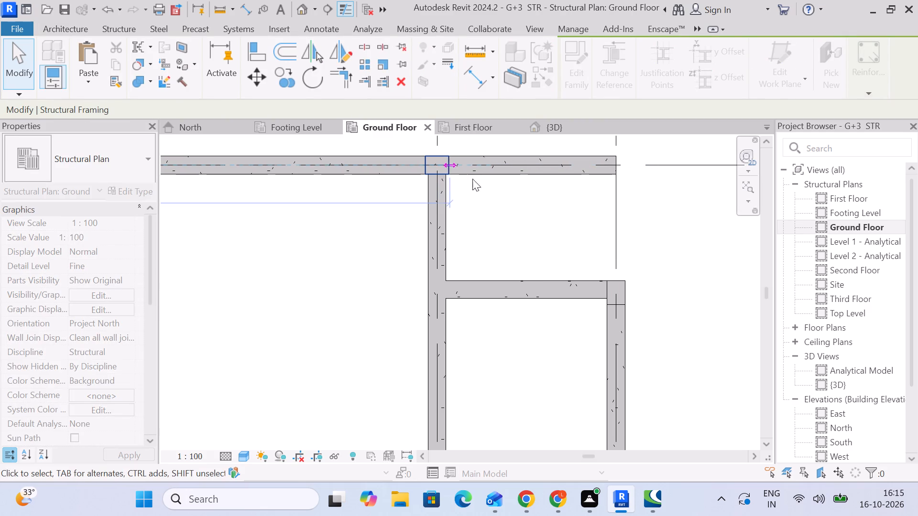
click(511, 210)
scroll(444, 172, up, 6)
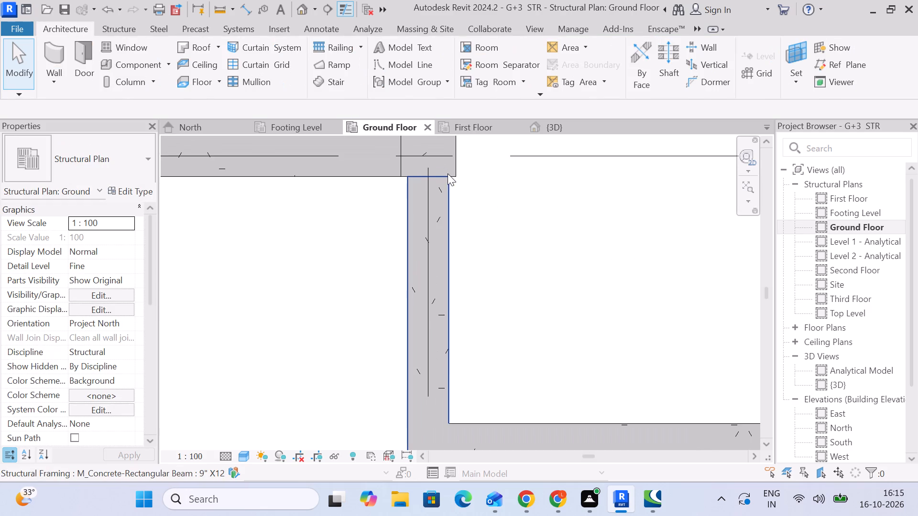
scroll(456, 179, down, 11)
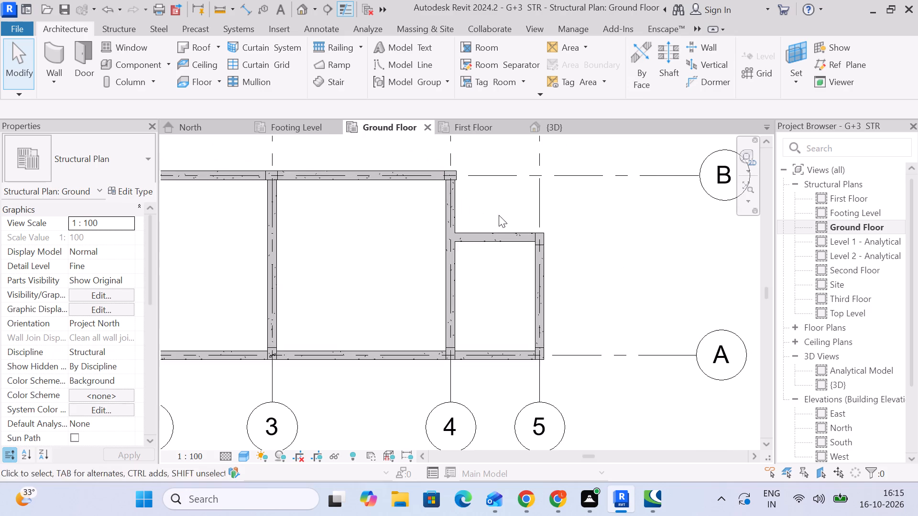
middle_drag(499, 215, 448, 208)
Examine the ground-floor beams and the column layout around grids 4 and 5 from several sides in the 3D view.
click(561, 129)
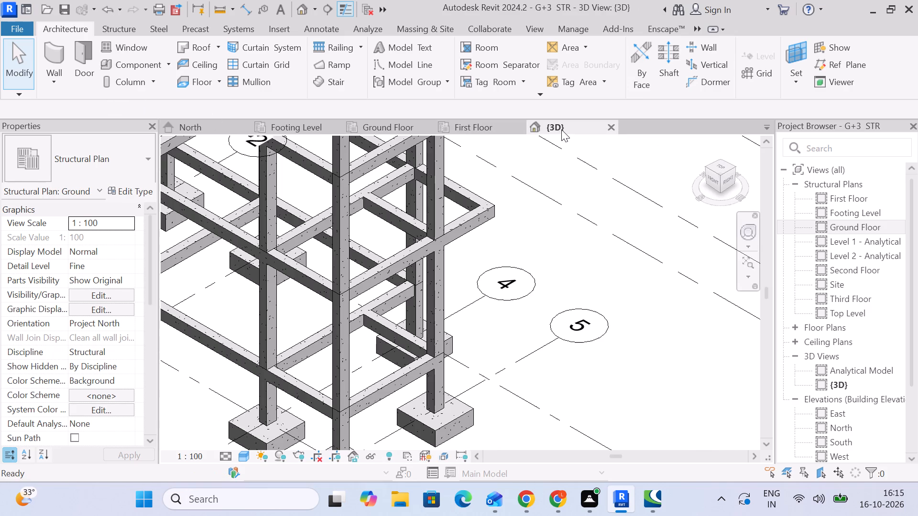
scroll(529, 320, down, 2)
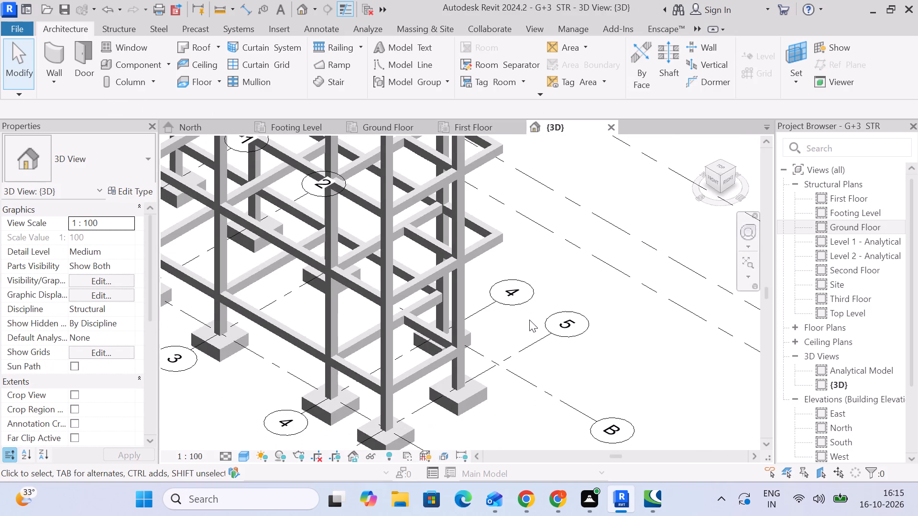
shift+middle_drag(529, 318, 408, 256)
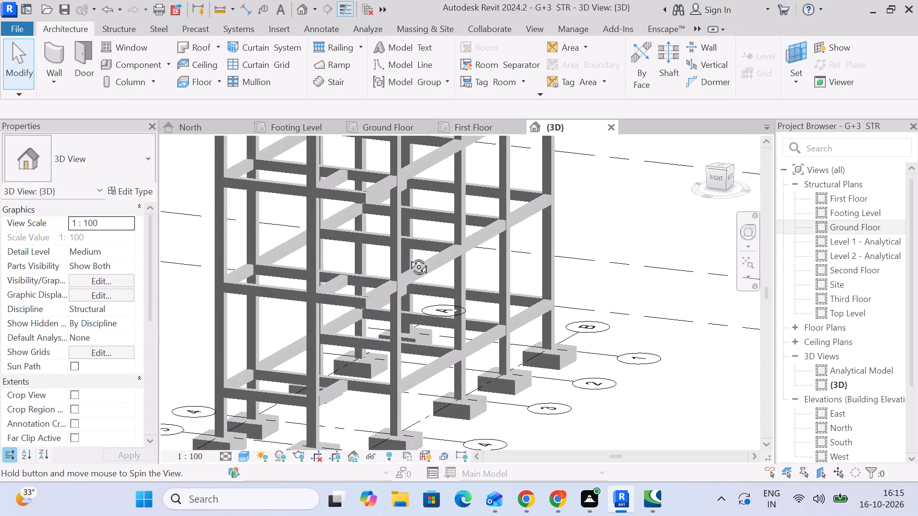
shift+middle_drag(408, 256, 365, 251)
middle_drag(380, 321, 413, 261)
shift+middle_drag(414, 261, 449, 312)
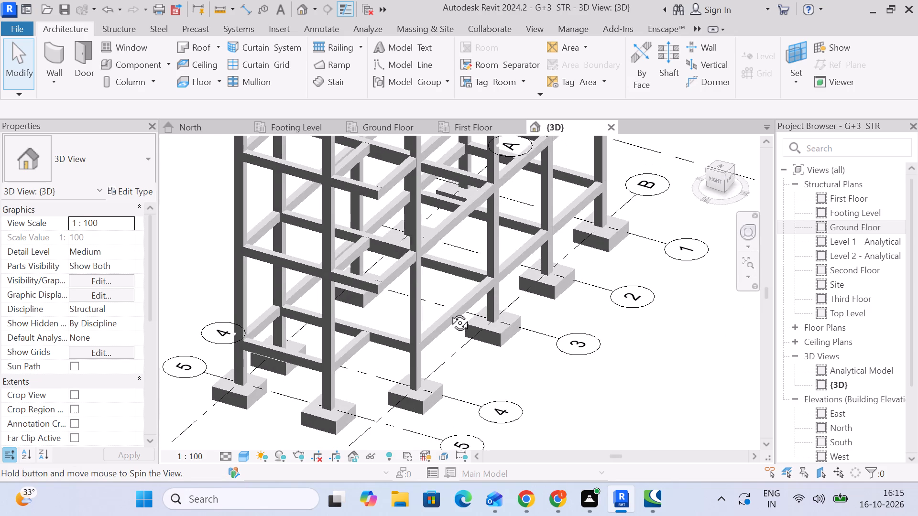
shift+middle_drag(449, 312, 412, 227)
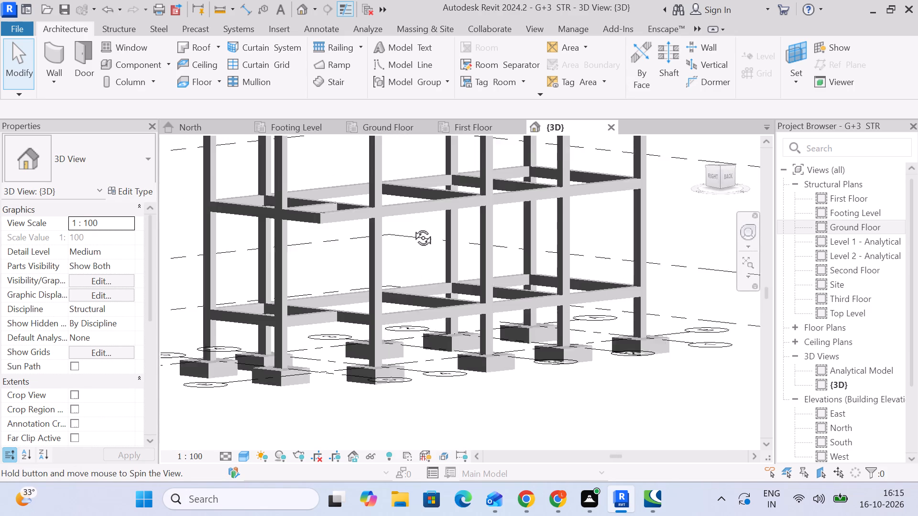
shift+middle_drag(412, 227, 605, 259)
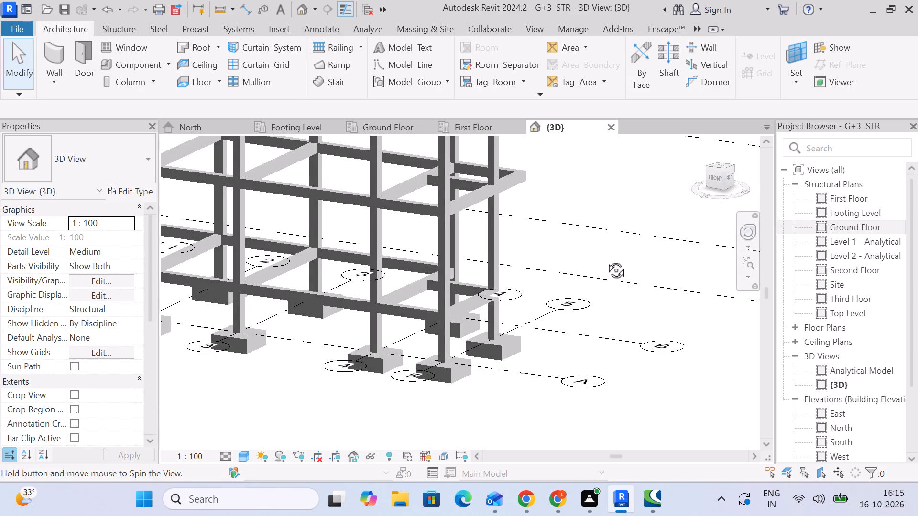
shift+middle_drag(605, 259, 352, 310)
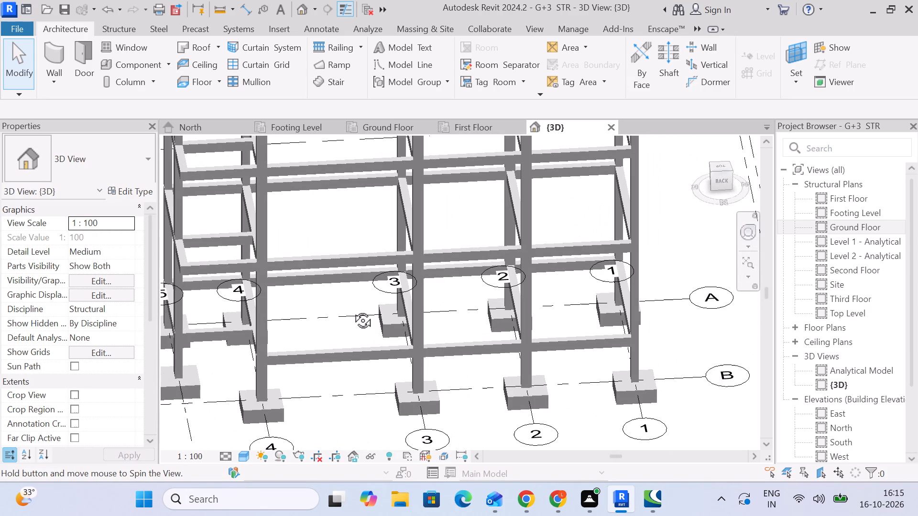
shift+middle_drag(352, 310, 447, 357)
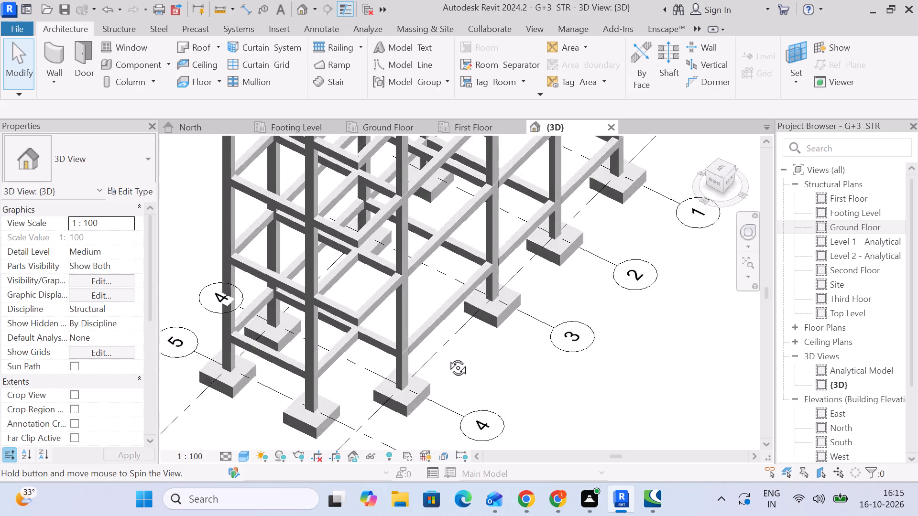
shift+middle_drag(447, 357, 503, 275)
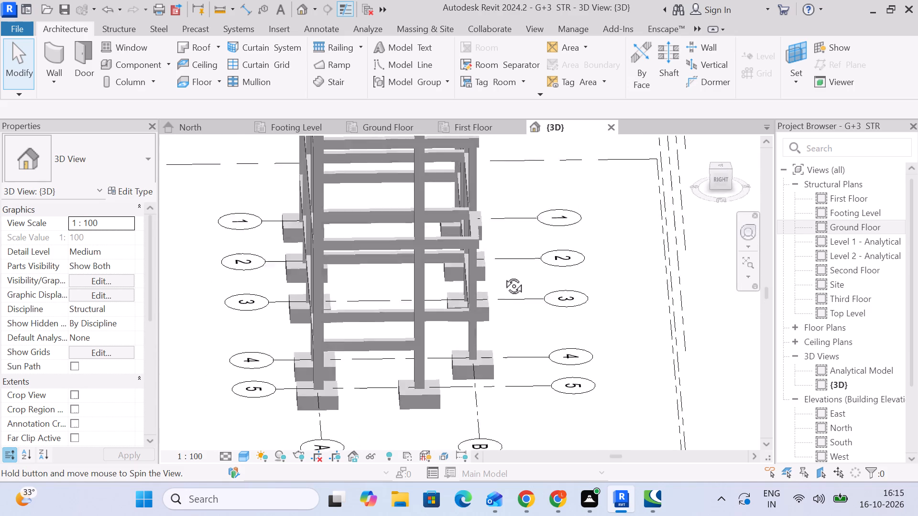
shift+middle_drag(503, 275, 514, 290)
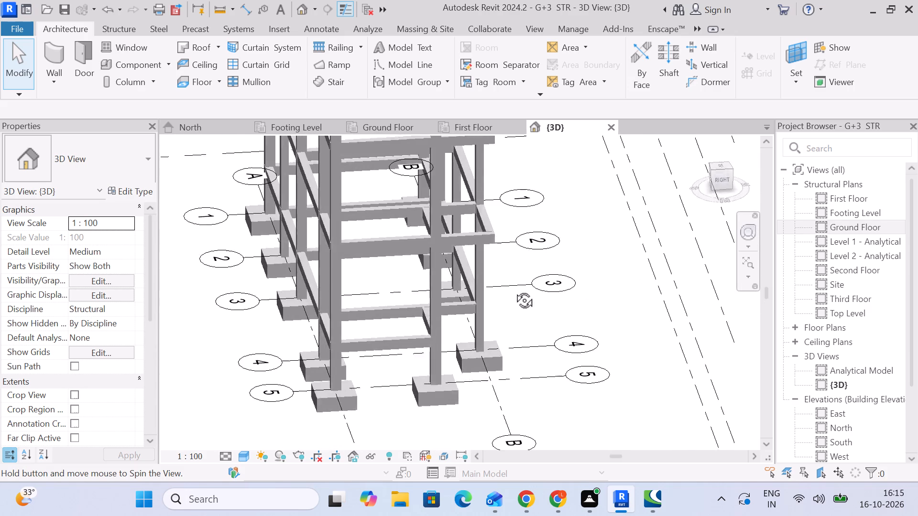
shift+middle_drag(514, 290, 594, 302)
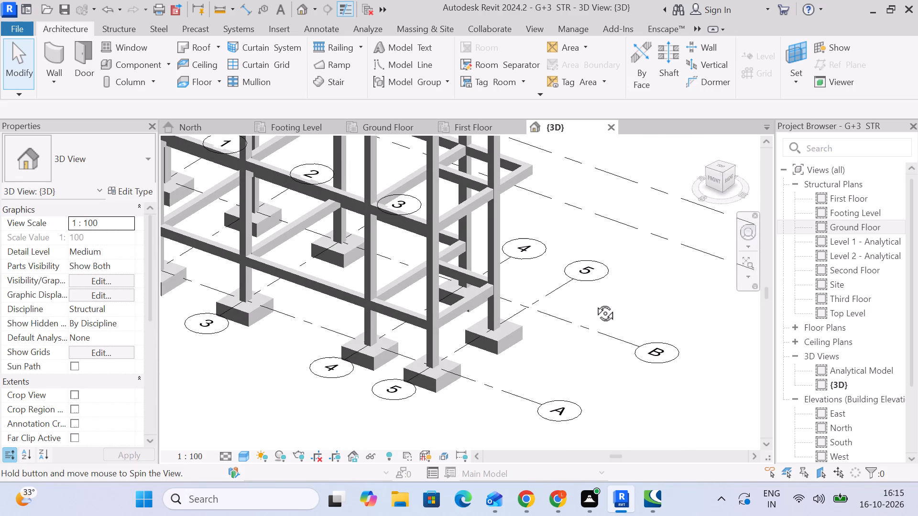
shift+middle_drag(594, 302, 339, 295)
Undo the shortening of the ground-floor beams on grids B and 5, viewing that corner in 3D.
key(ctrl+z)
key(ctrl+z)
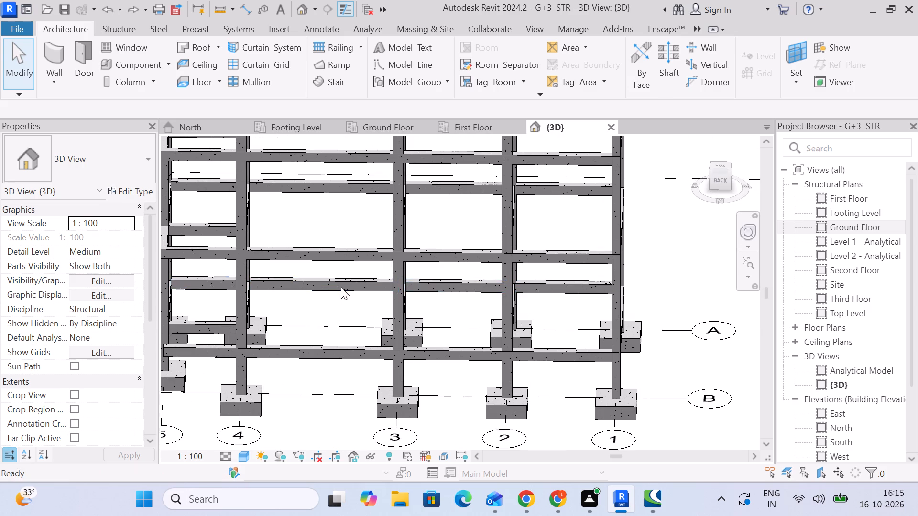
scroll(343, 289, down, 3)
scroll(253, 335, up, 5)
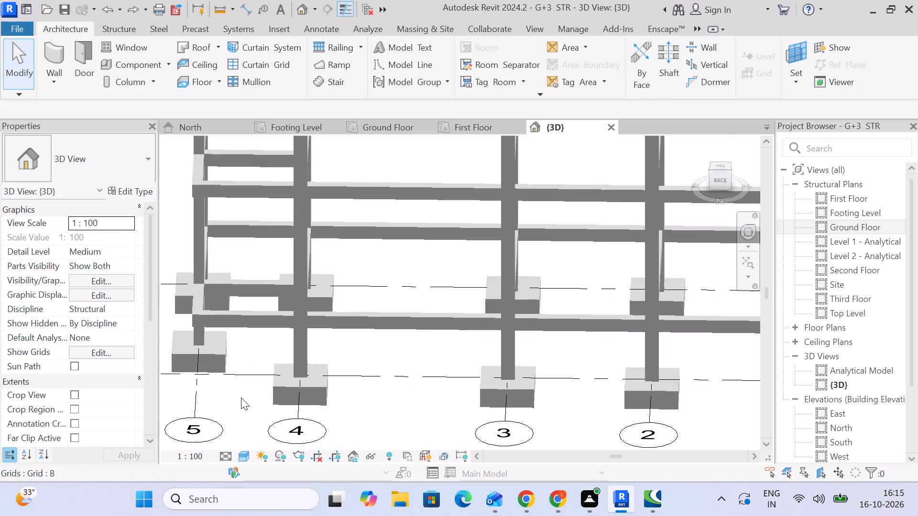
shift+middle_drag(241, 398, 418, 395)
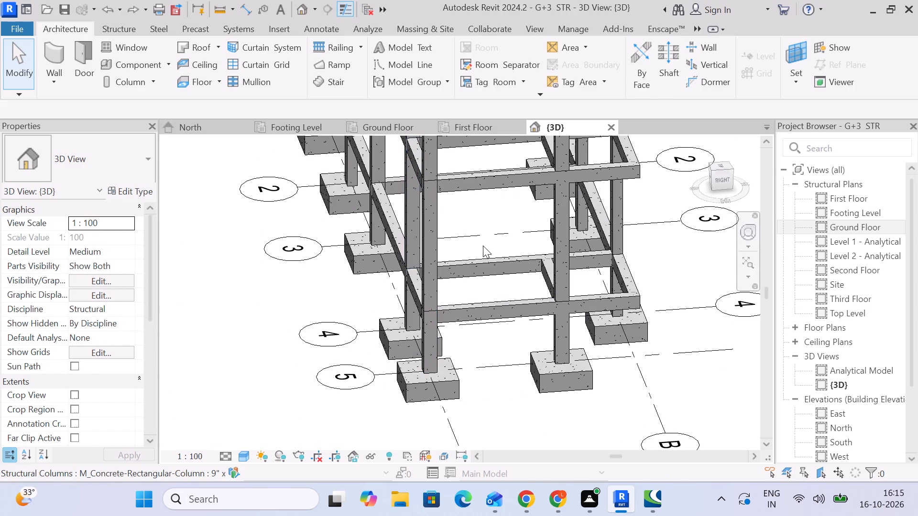
Examine the lower beams, columns and footings around grids A, B, 4 and 5 from several sides in the 3D view.
middle_drag(483, 246, 522, 405)
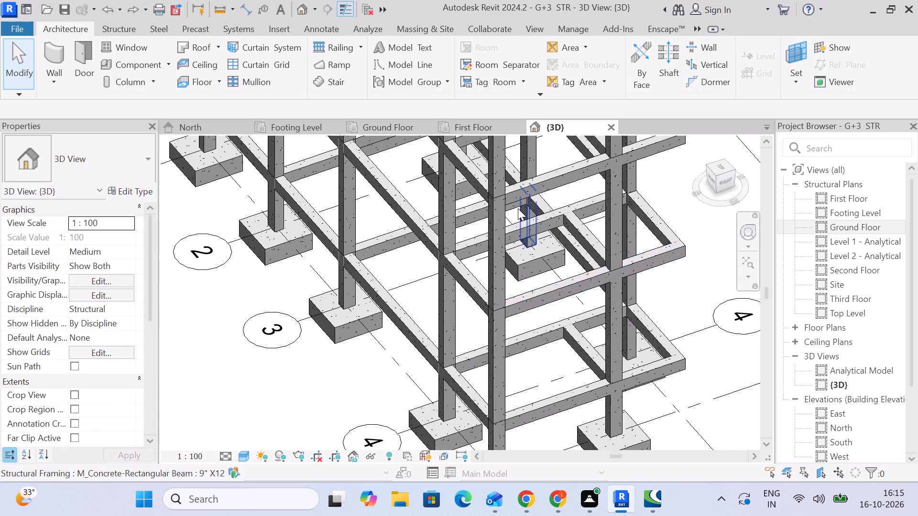
middle_drag(513, 208, 290, 226)
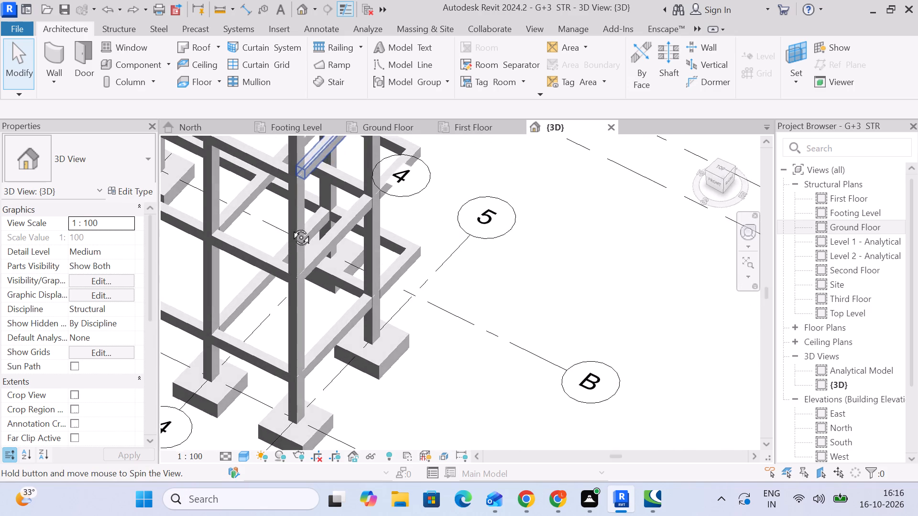
middle_drag(290, 226, 252, 204)
scroll(252, 204, down, 2)
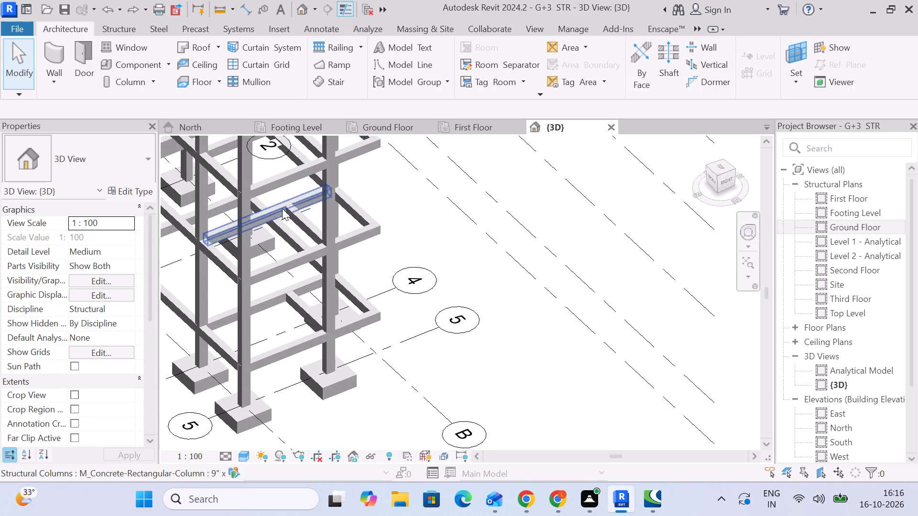
shift+middle_drag(398, 234, 477, 218)
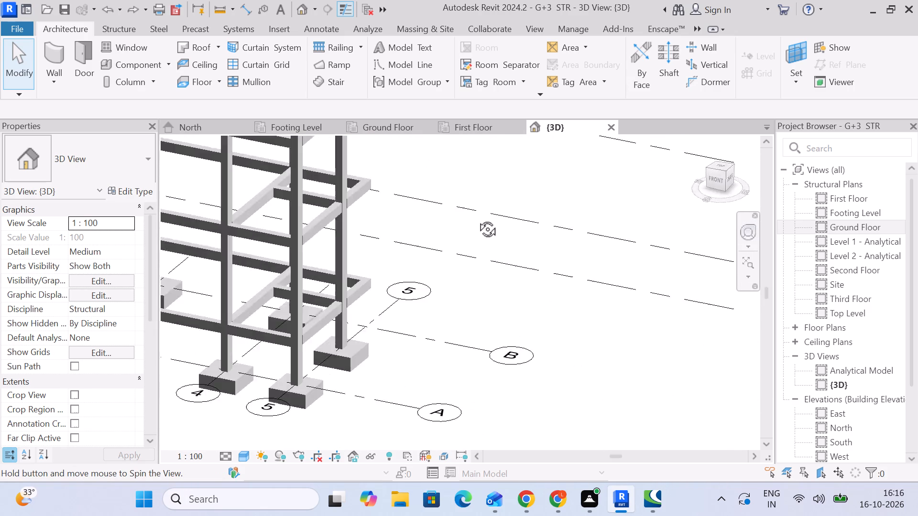
shift+middle_drag(477, 218, 399, 305)
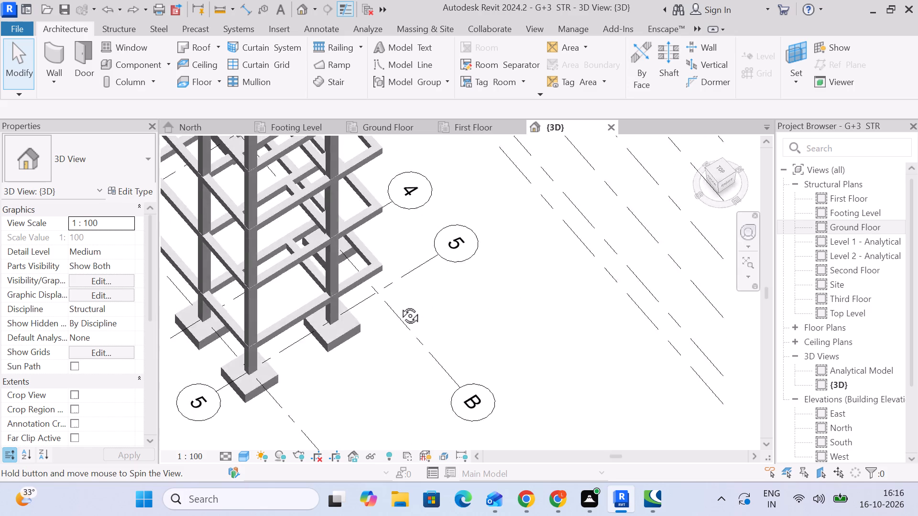
shift+middle_drag(399, 305, 496, 261)
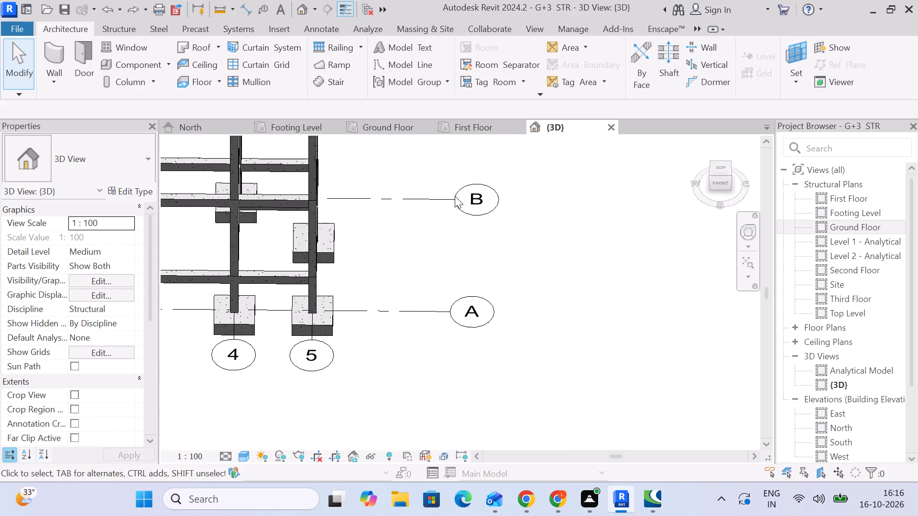
middle_drag(400, 253, 287, 298)
scroll(291, 294, down, 3)
shift+middle_drag(413, 335, 390, 365)
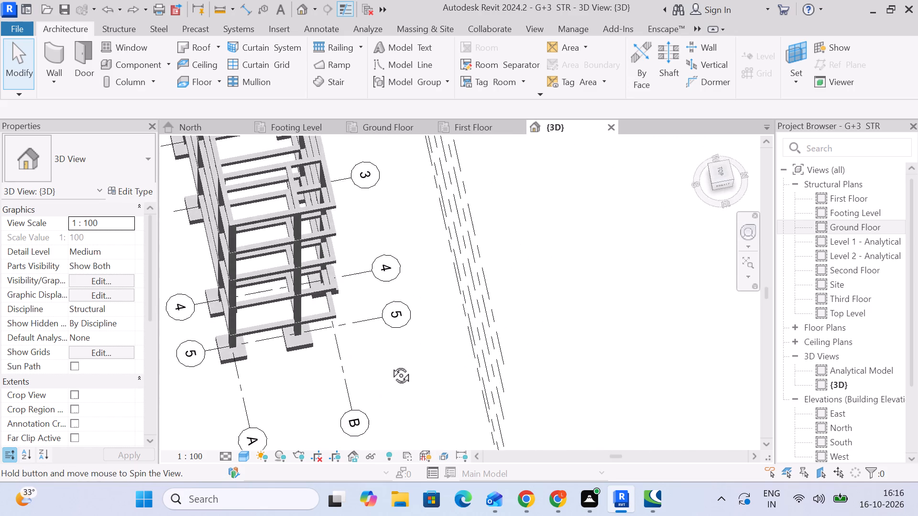
shift+middle_drag(390, 365, 473, 300)
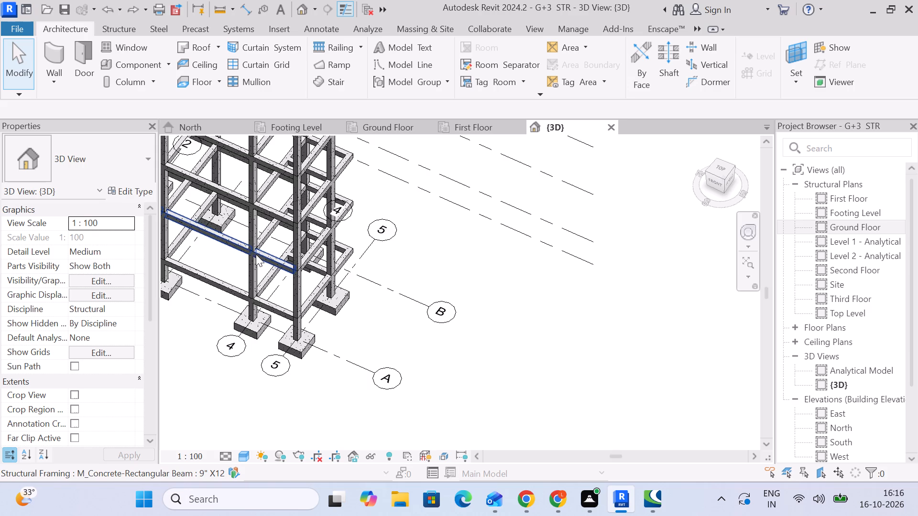
Examine the upper-floor and top-level beams and columns at the grid 4–5 end of the frame from several angles.
scroll(256, 254, up, 4)
middle_drag(287, 207, 284, 350)
scroll(308, 228, down, 3)
middle_drag(306, 233, 286, 318)
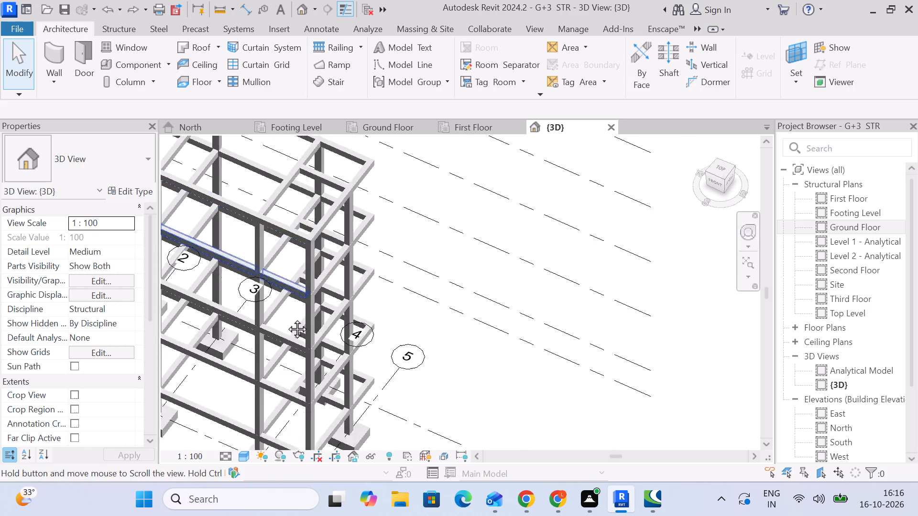
middle_drag(286, 318, 264, 379)
scroll(284, 348, up, 1)
scroll(337, 285, up, 2)
shift+middle_drag(411, 376, 395, 327)
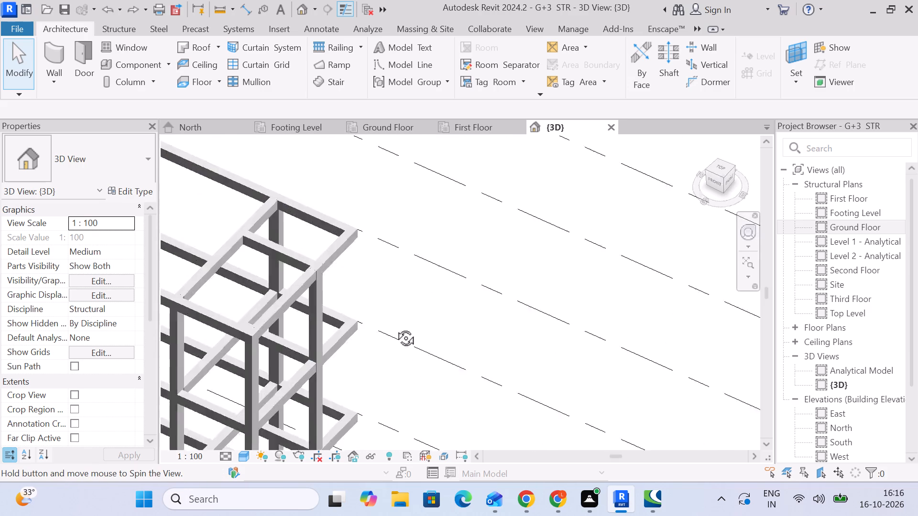
shift+middle_drag(395, 327, 324, 304)
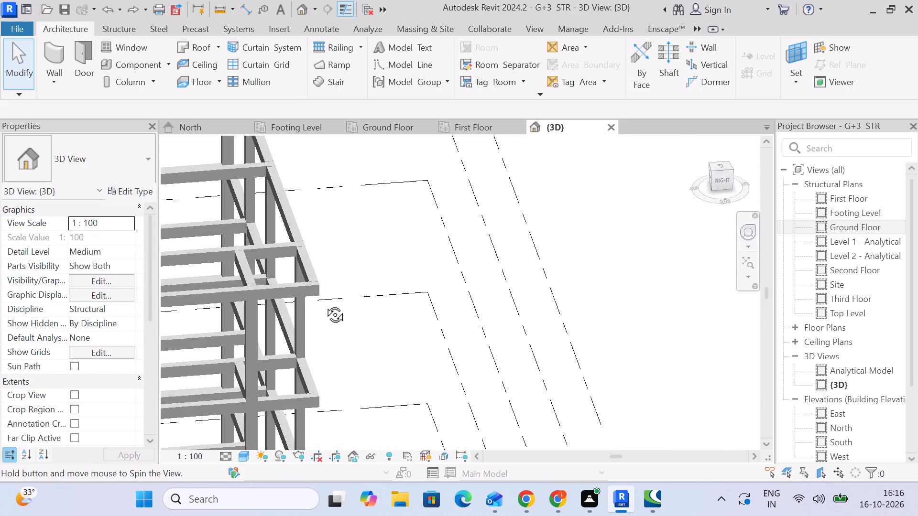
shift+middle_drag(324, 304, 478, 339)
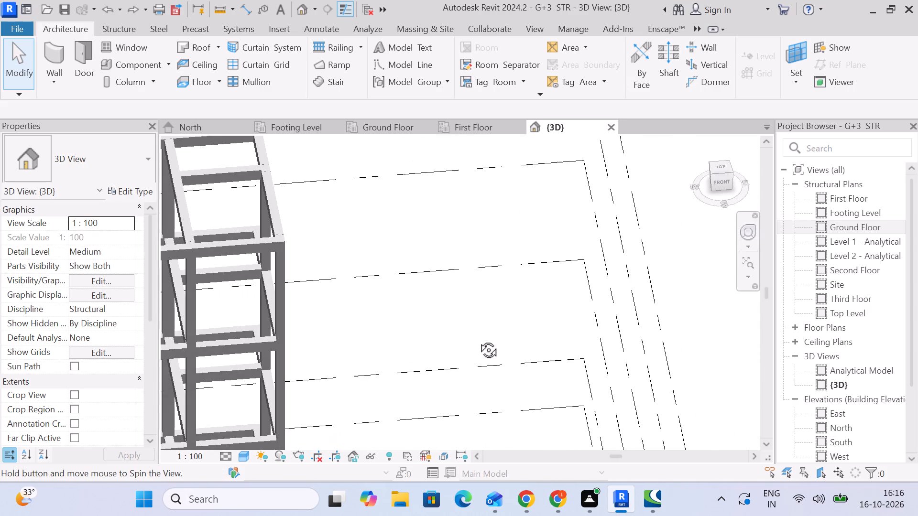
shift+middle_drag(478, 339, 255, 194)
middle_drag(330, 271, 546, 343)
scroll(542, 341, up, 1)
scroll(383, 334, down, 3)
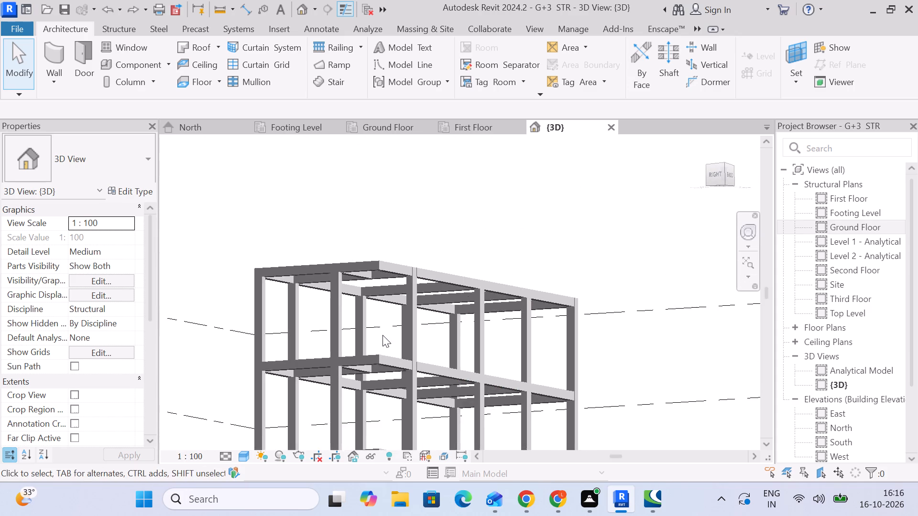
shift+middle_drag(382, 335, 512, 392)
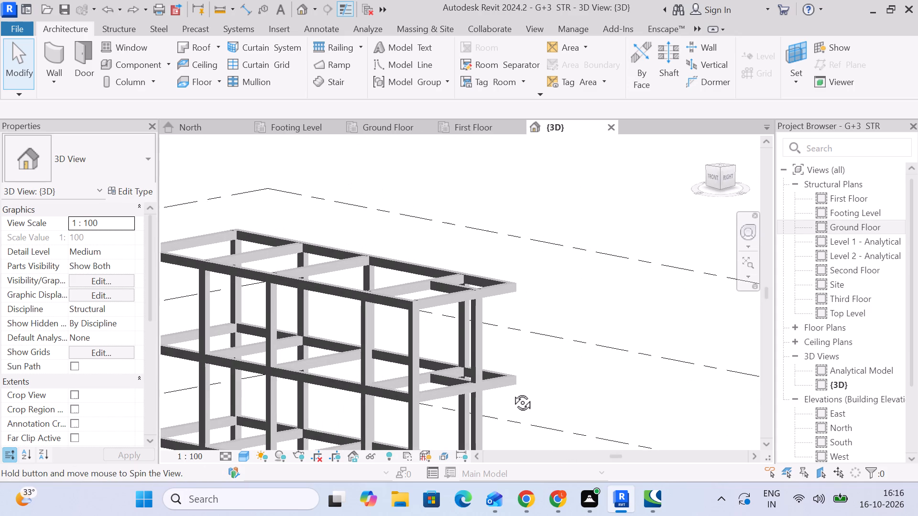
shift+middle_drag(512, 392, 486, 377)
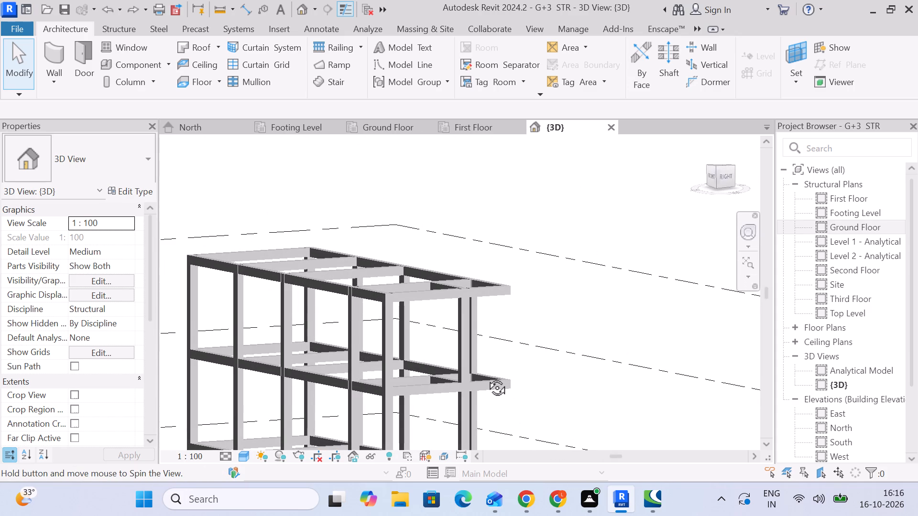
shift+middle_drag(486, 377, 522, 377)
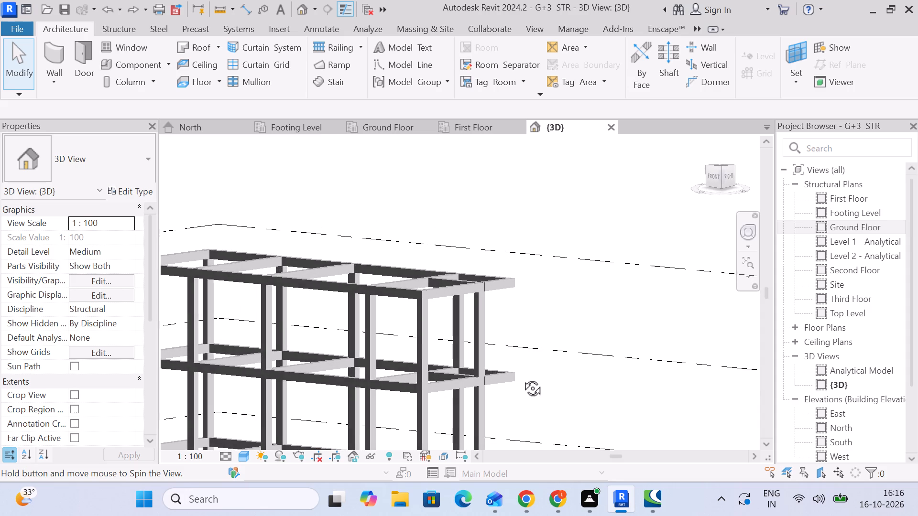
shift+middle_drag(522, 377, 554, 387)
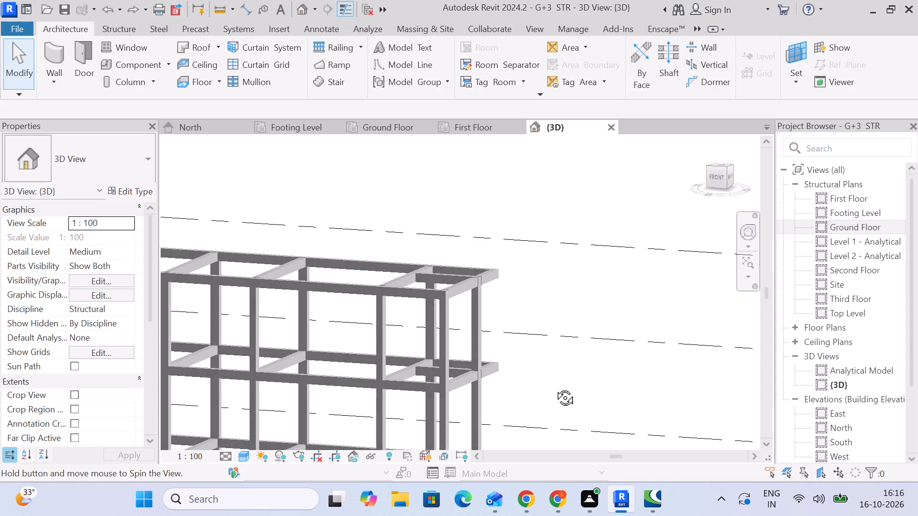
shift+middle_drag(554, 387, 554, 387)
scroll(416, 297, up, 5)
middle_drag(391, 342, 341, 342)
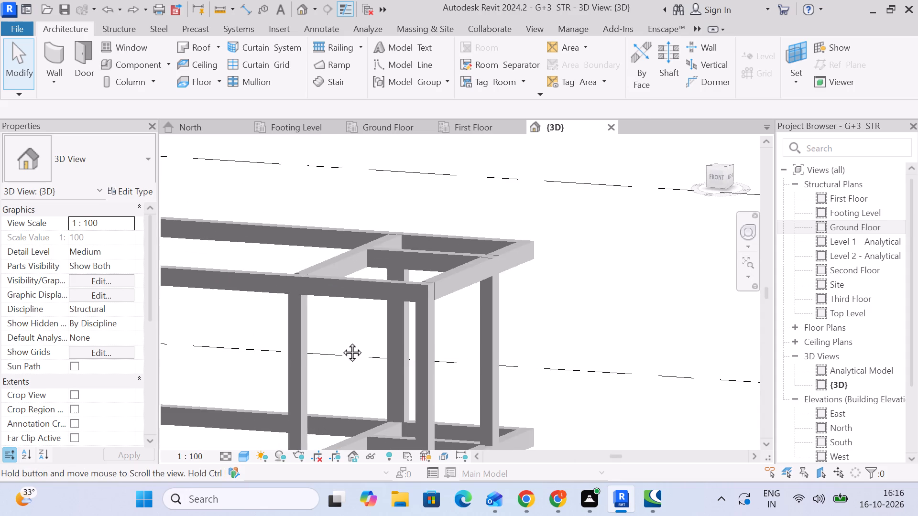
middle_drag(341, 342, 389, 329)
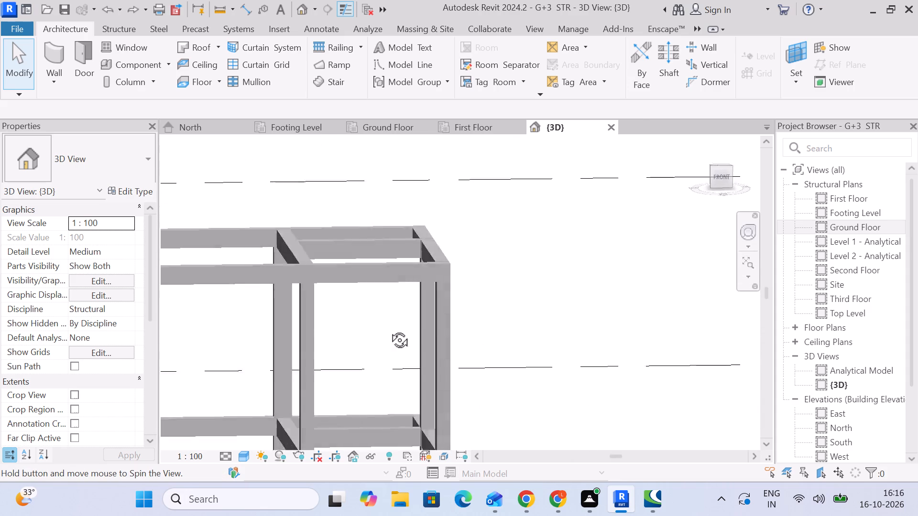
middle_drag(389, 329, 377, 268)
scroll(376, 269, down, 4)
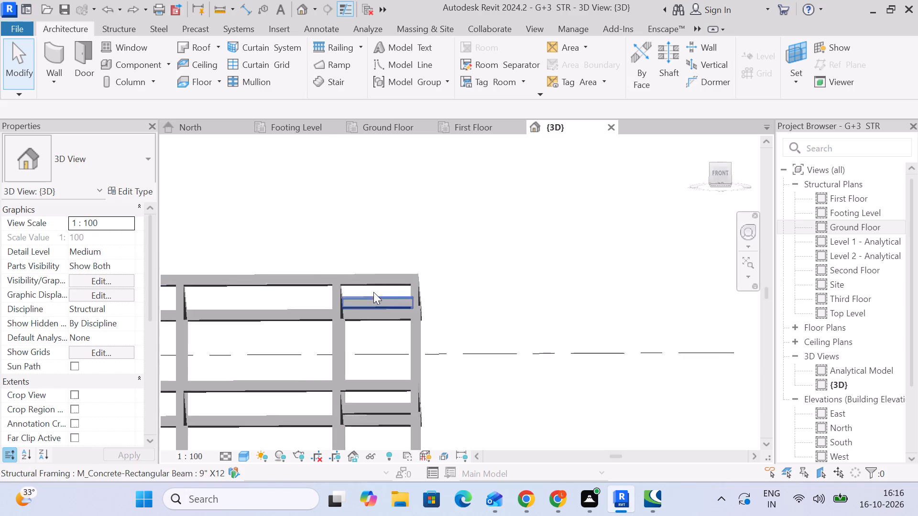
middle_drag(373, 293, 391, 456)
scroll(280, 370, down, 3)
middle_drag(280, 367, 416, 302)
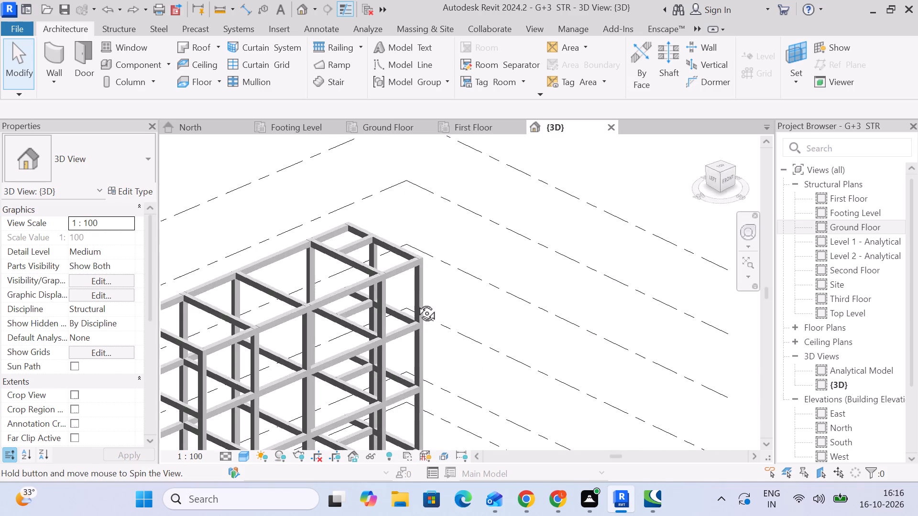
middle_drag(416, 302, 350, 261)
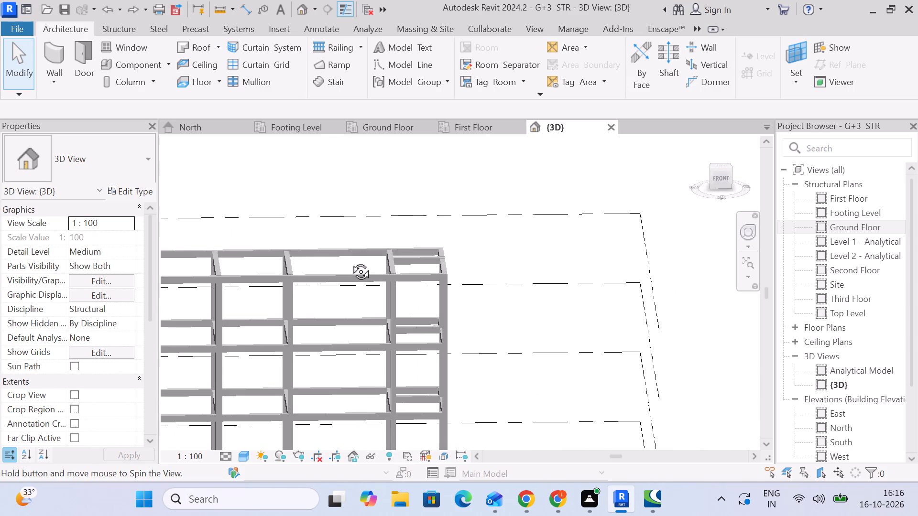
middle_drag(350, 261, 317, 291)
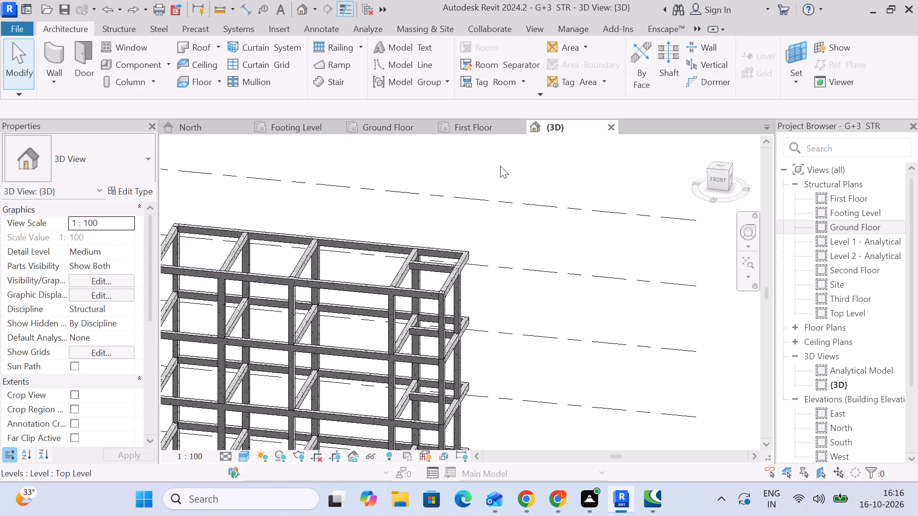
Examine the whole frame in 3D, select the first-floor grid A beam, and inspect the layout from directly above.
scroll(535, 268, down, 4)
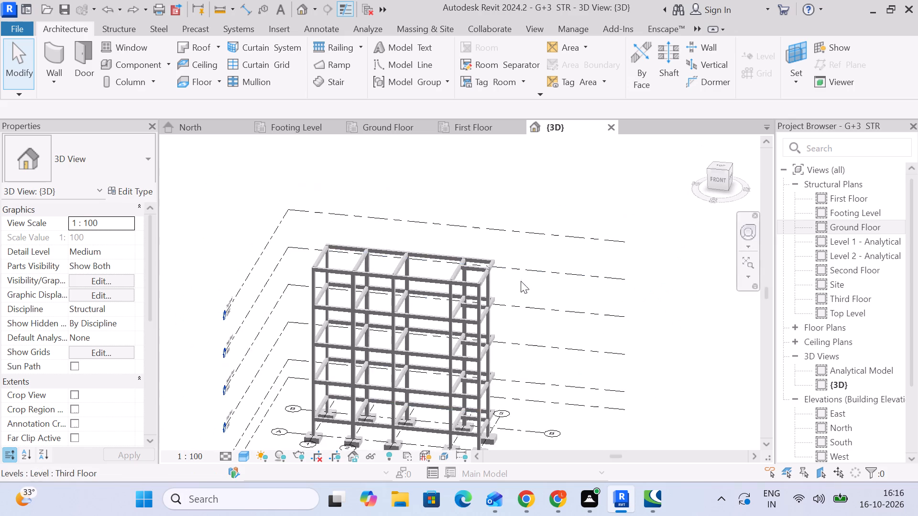
middle_drag(529, 309, 534, 209)
scroll(535, 208, up, 1)
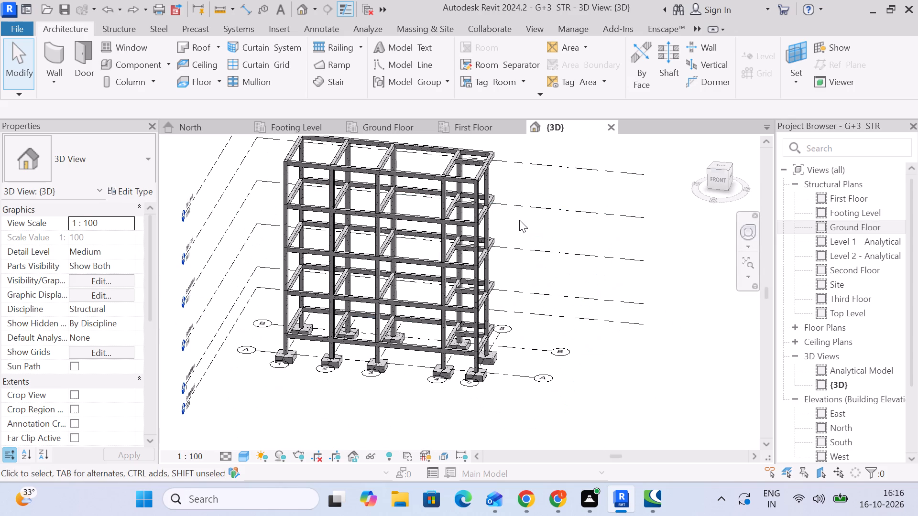
scroll(519, 220, up, 1)
scroll(436, 316, up, 2)
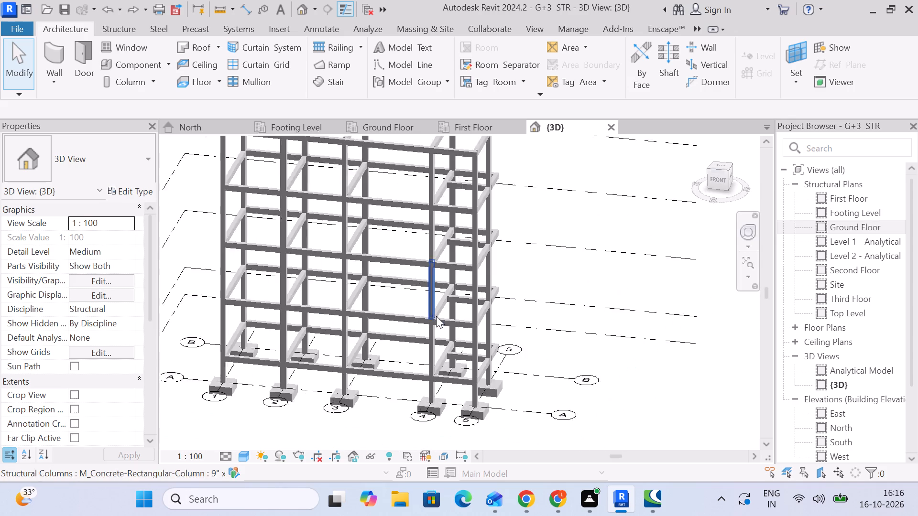
scroll(436, 316, up, 2)
click(452, 319)
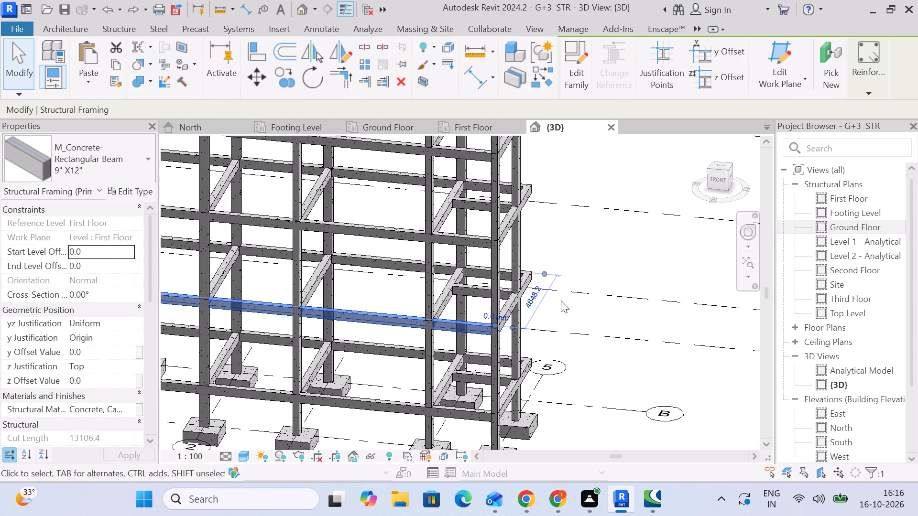
click(721, 164)
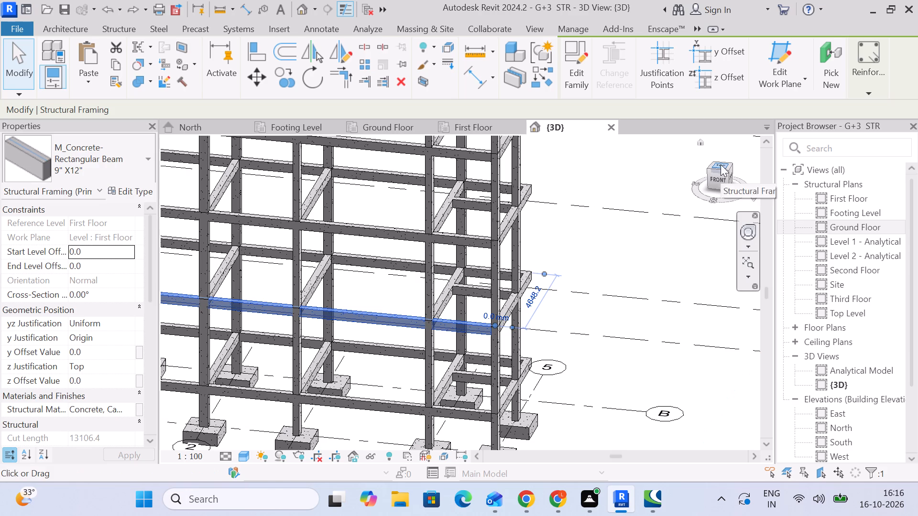
scroll(661, 234, up, 2)
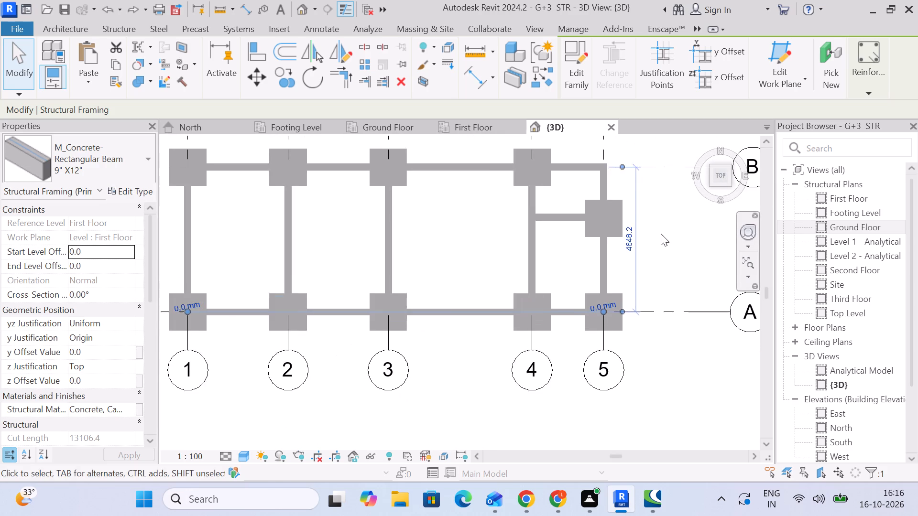
middle_drag(661, 234, 564, 202)
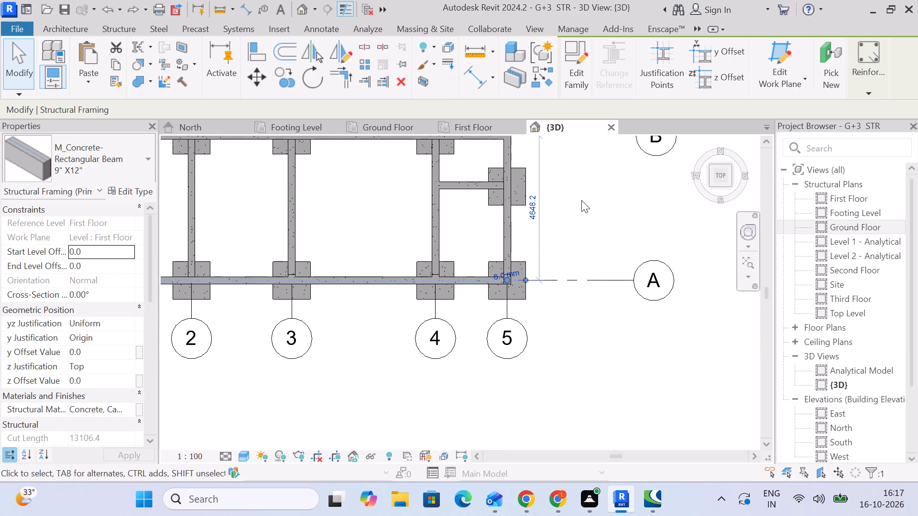
Return to the Ground Floor structural plan, frame the bays up to grid 5, and clear the beam selection.
click(399, 127)
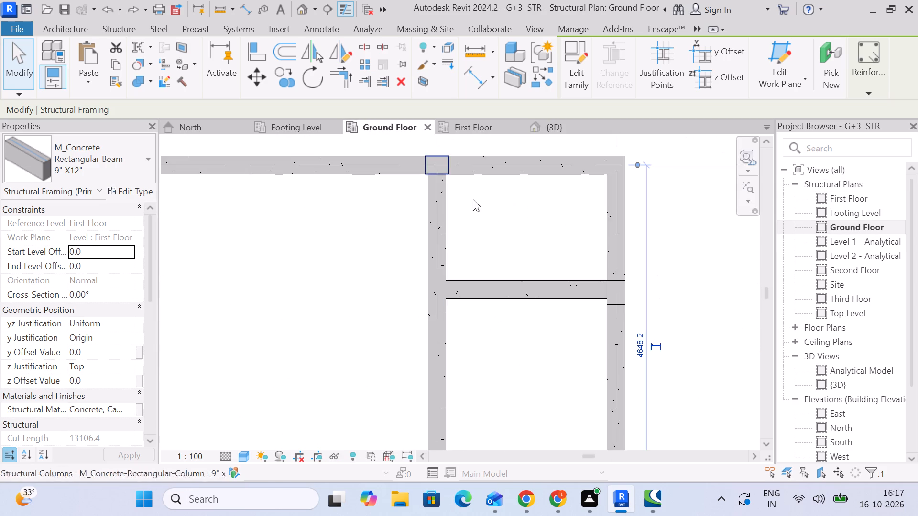
scroll(503, 227, down, 9)
scroll(657, 283, up, 1)
middle_drag(657, 283, 614, 269)
click(628, 260)
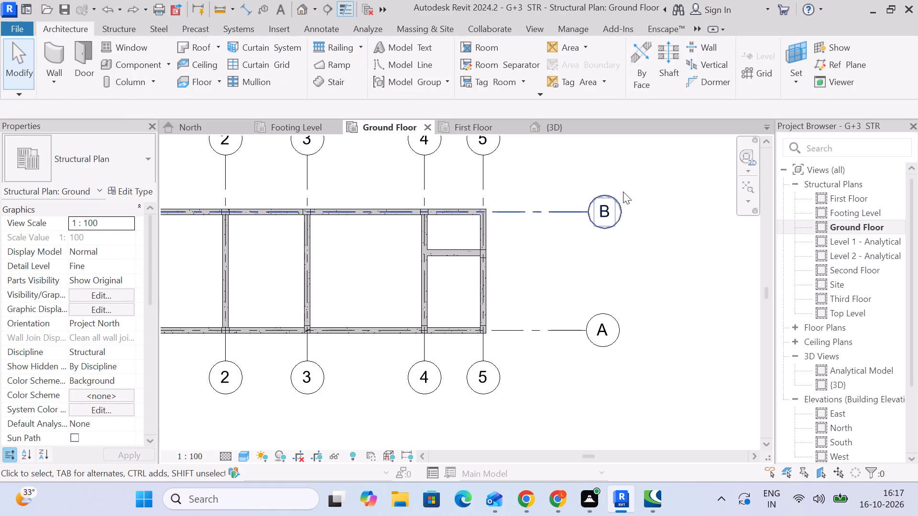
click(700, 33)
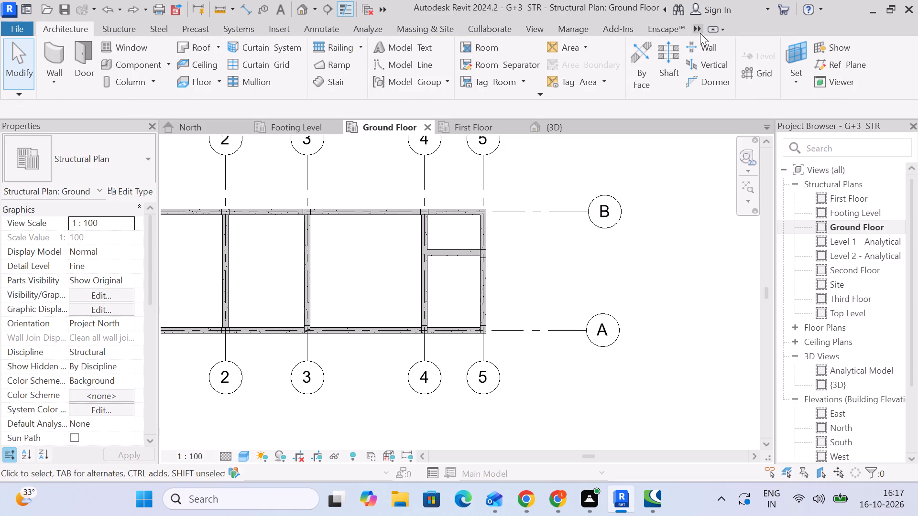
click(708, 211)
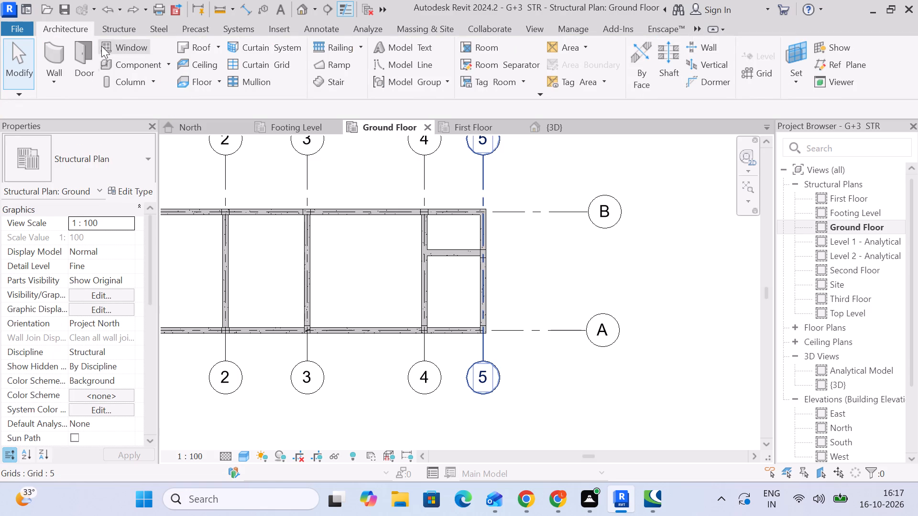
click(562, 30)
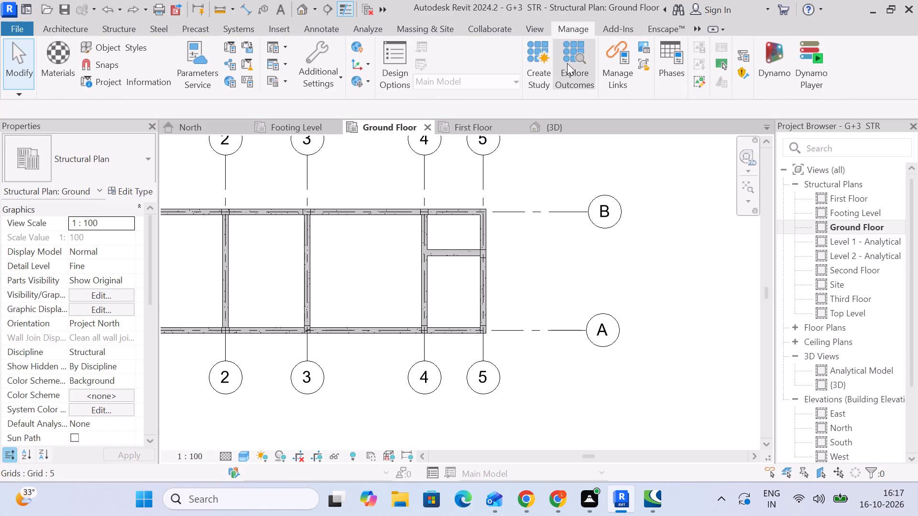
Reload the linked architectural model A ARCH.rvt into the structural model.
click(624, 72)
click(286, 108)
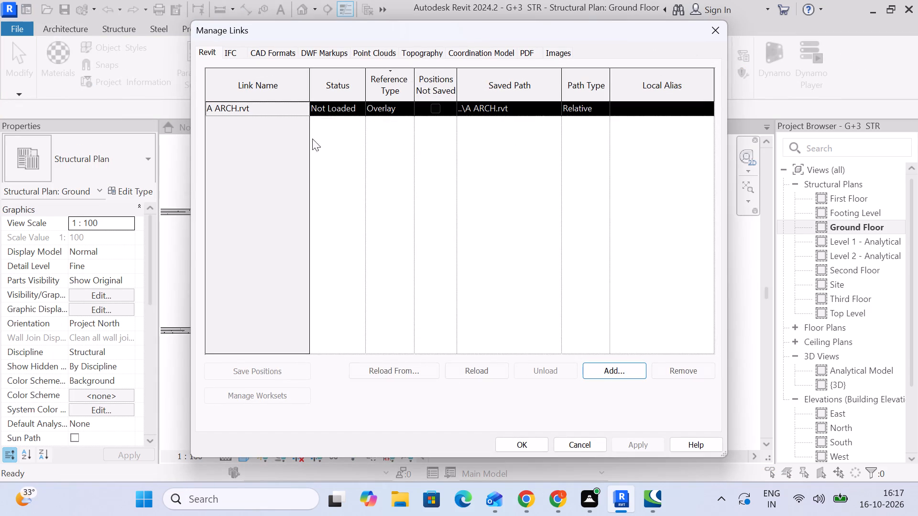
click(491, 373)
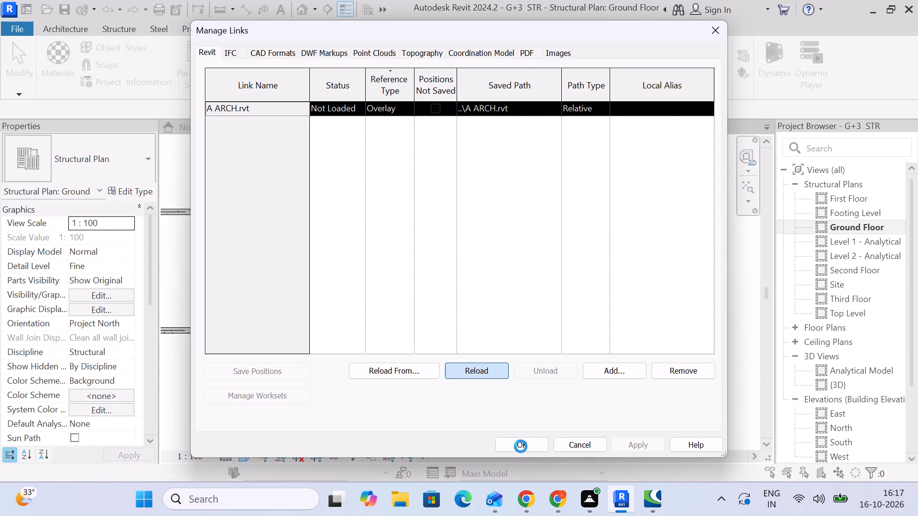
click(521, 446)
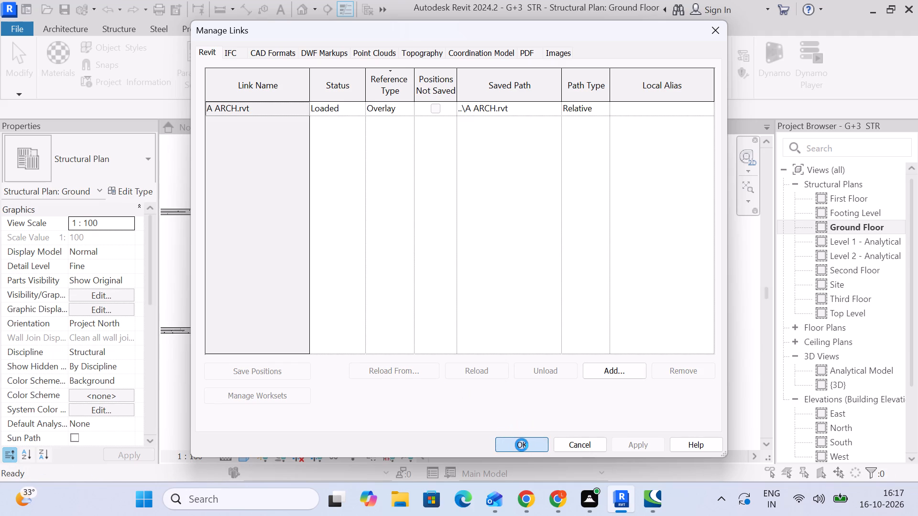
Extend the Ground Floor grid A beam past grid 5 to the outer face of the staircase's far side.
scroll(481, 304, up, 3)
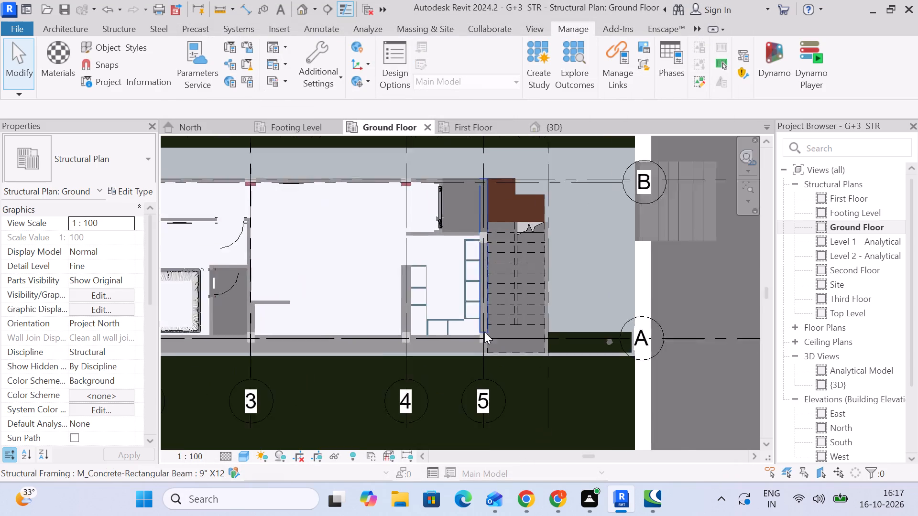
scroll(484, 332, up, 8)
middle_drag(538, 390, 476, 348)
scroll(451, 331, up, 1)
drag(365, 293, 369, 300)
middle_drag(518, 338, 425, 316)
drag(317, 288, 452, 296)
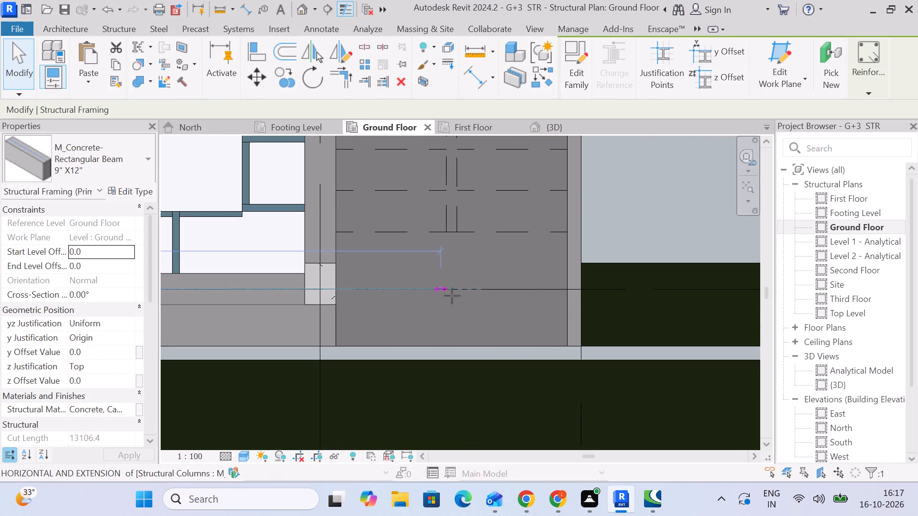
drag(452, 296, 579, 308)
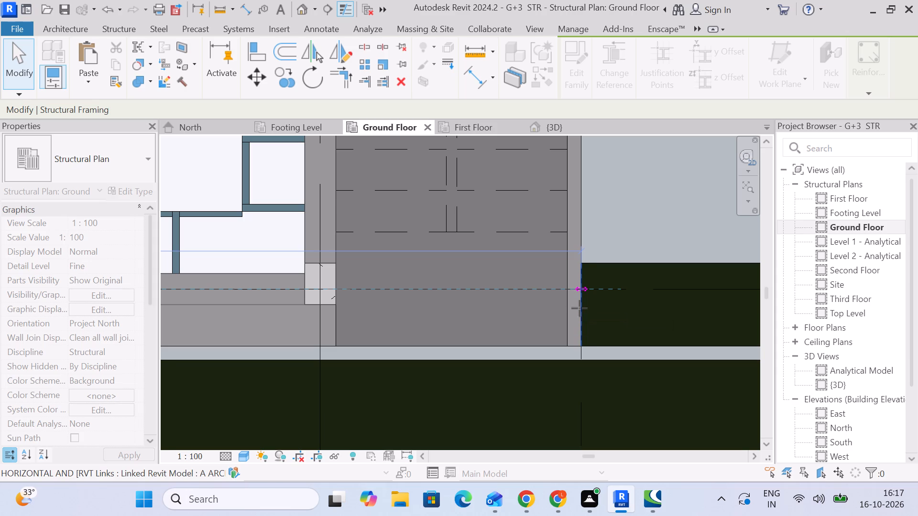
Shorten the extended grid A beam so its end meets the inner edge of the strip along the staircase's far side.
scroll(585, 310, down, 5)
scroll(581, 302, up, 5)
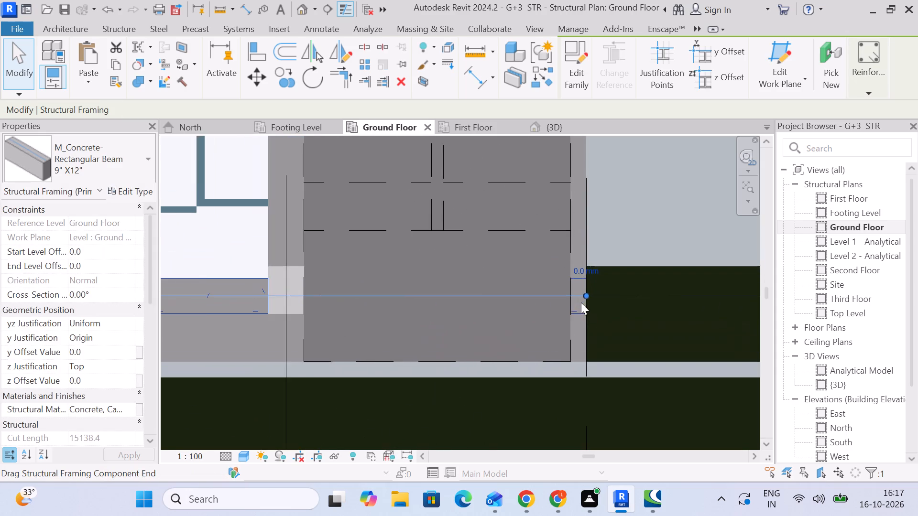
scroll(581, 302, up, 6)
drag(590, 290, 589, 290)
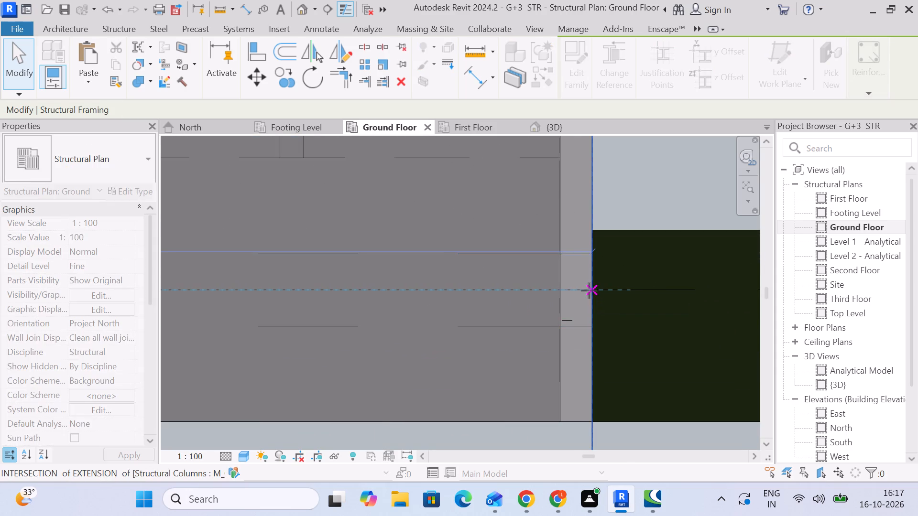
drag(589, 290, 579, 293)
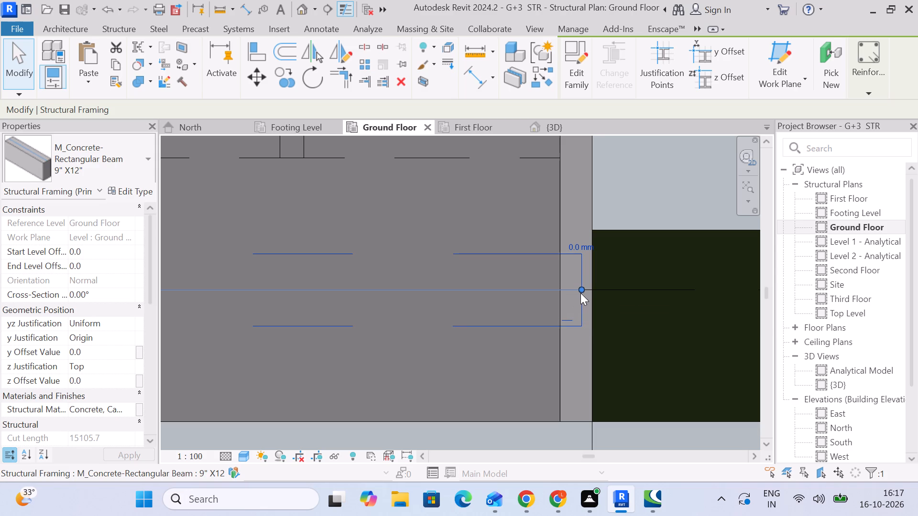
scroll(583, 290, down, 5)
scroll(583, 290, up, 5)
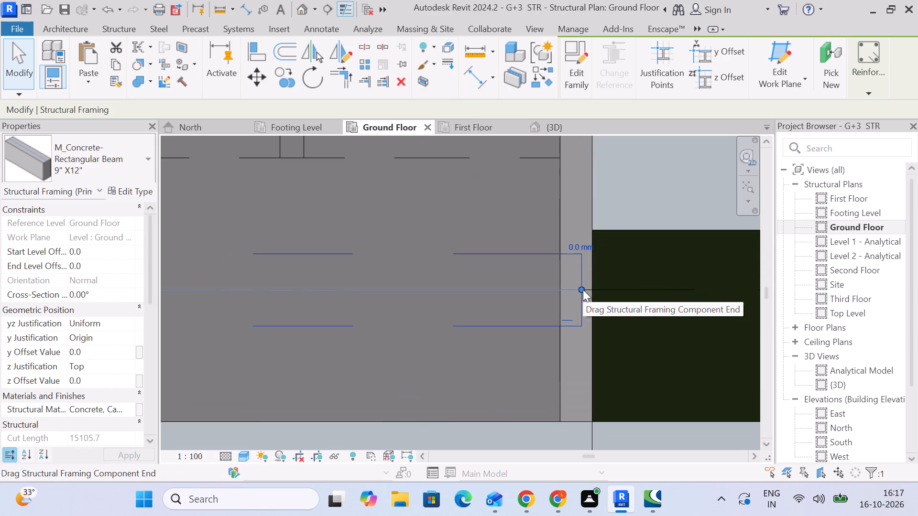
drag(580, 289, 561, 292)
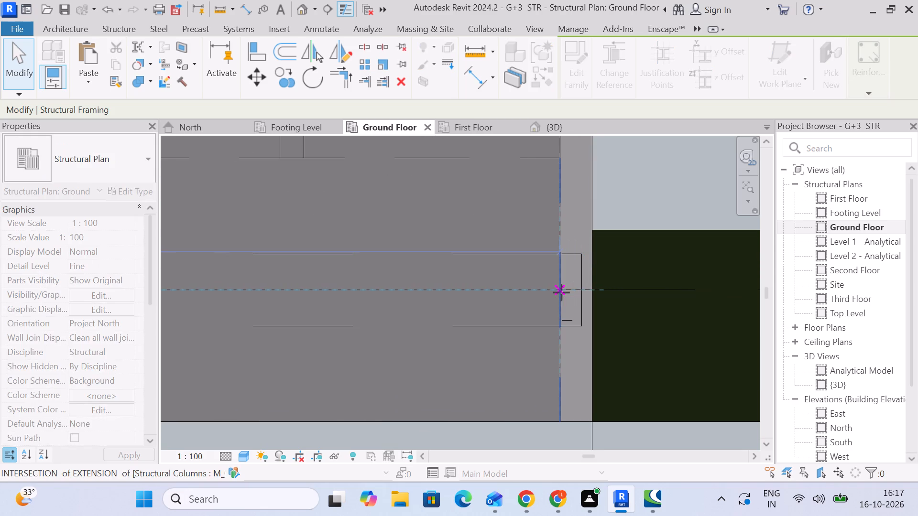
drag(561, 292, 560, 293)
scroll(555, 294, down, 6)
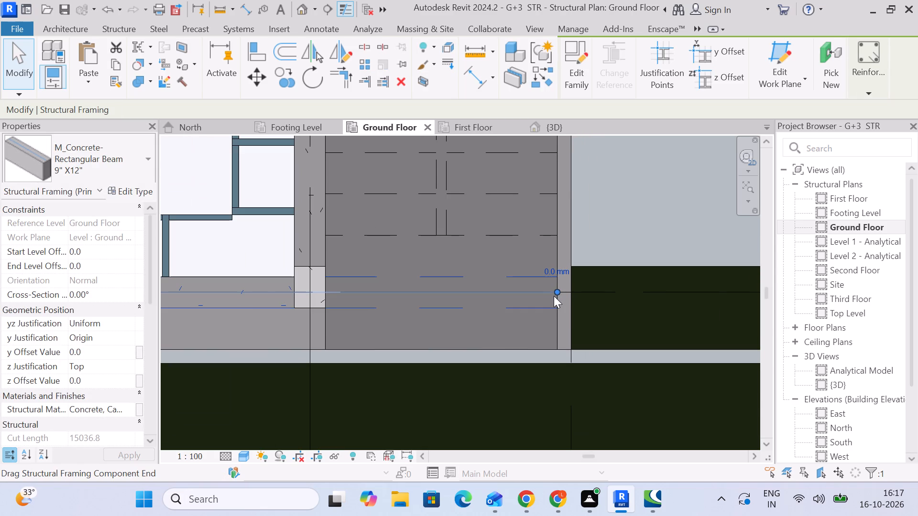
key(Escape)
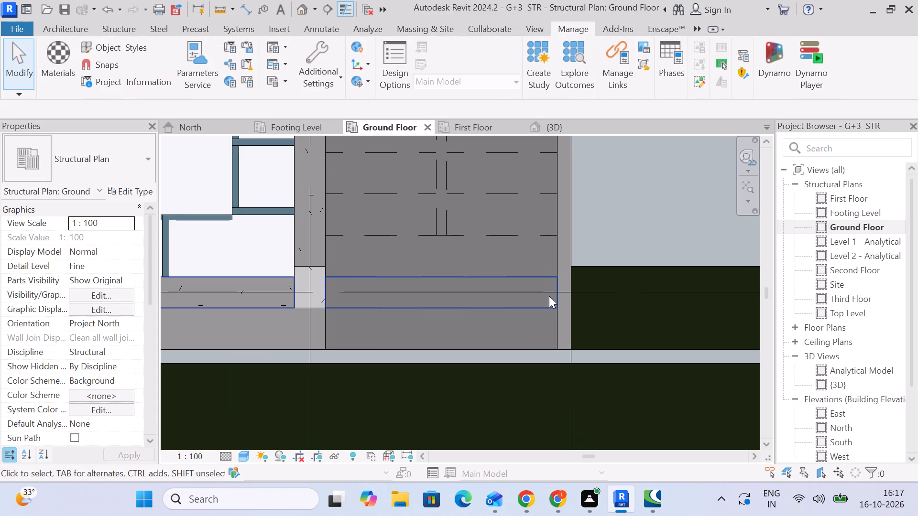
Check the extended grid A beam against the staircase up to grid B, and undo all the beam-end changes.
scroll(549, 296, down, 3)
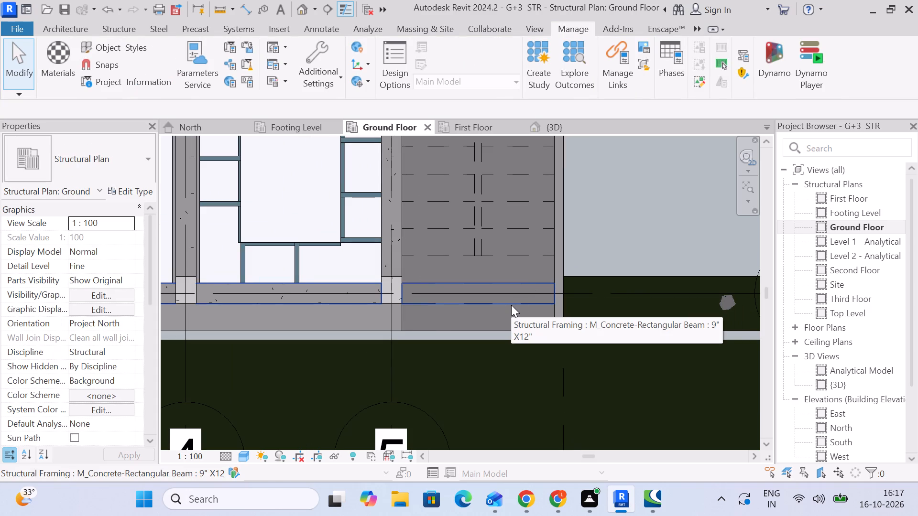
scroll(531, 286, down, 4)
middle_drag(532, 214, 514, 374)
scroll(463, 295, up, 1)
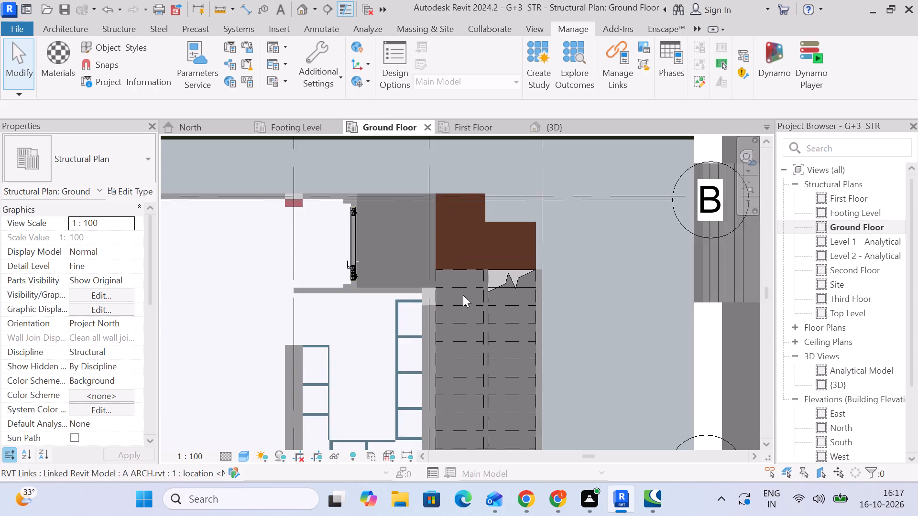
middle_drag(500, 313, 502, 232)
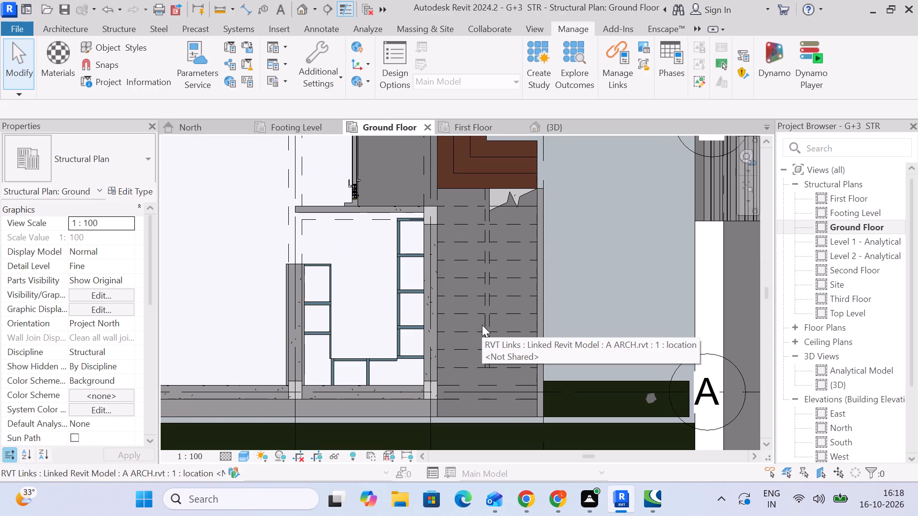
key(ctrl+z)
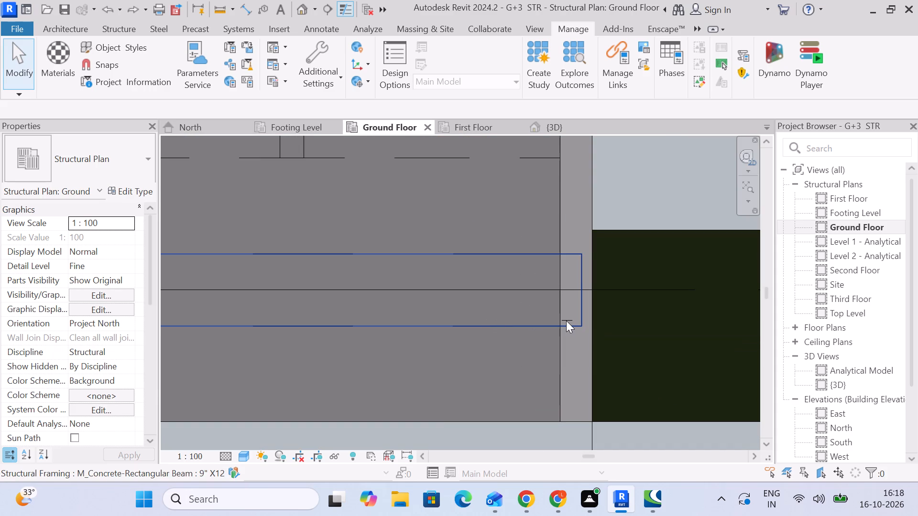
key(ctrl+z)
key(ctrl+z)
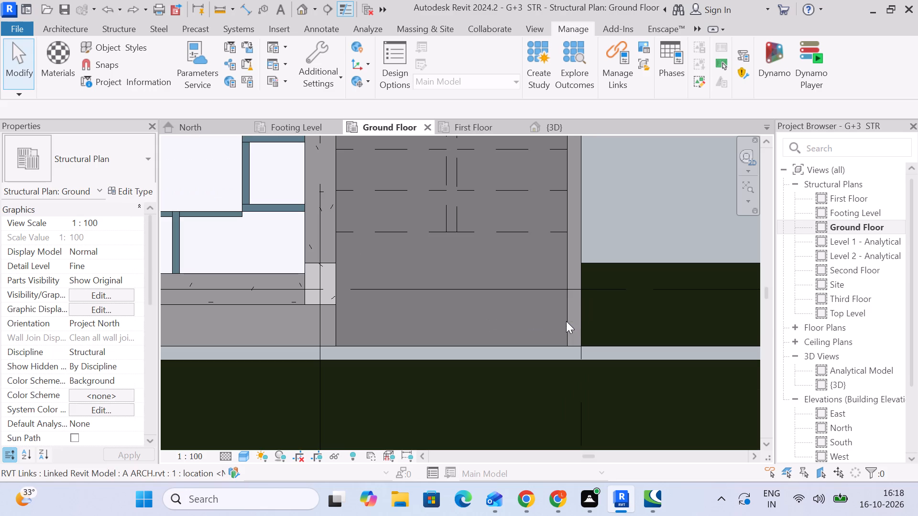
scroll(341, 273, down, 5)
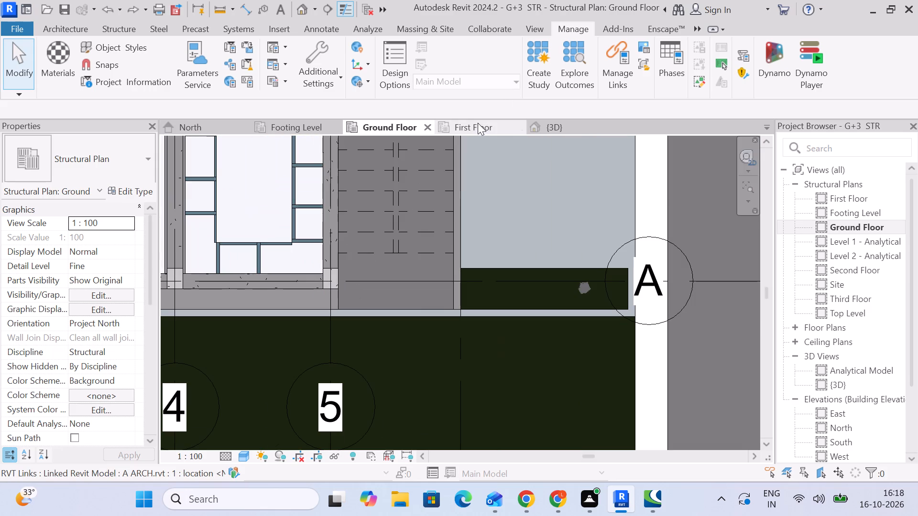
Examine in 3D how the grid A columns and beams near grids 4 and 5 meet the linked architecture and stair landings.
click(552, 129)
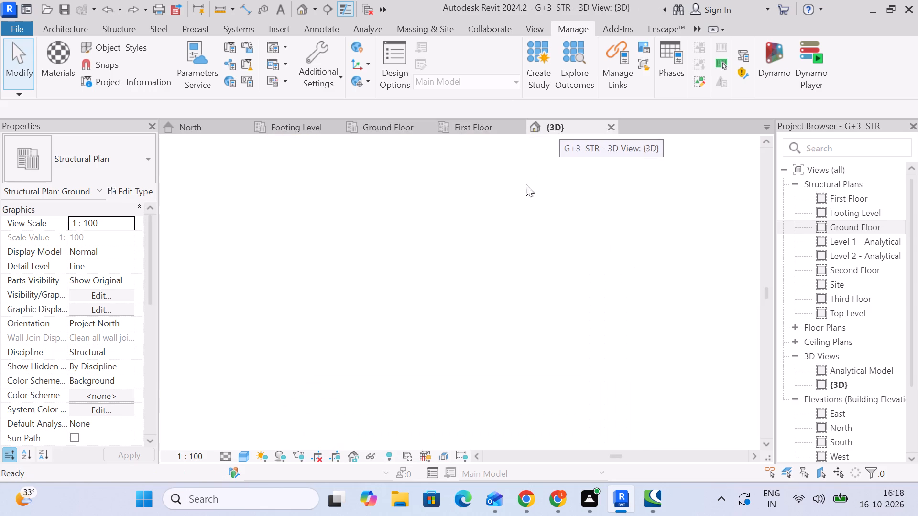
scroll(529, 219, down, 4)
middle_drag(550, 328, 550, 342)
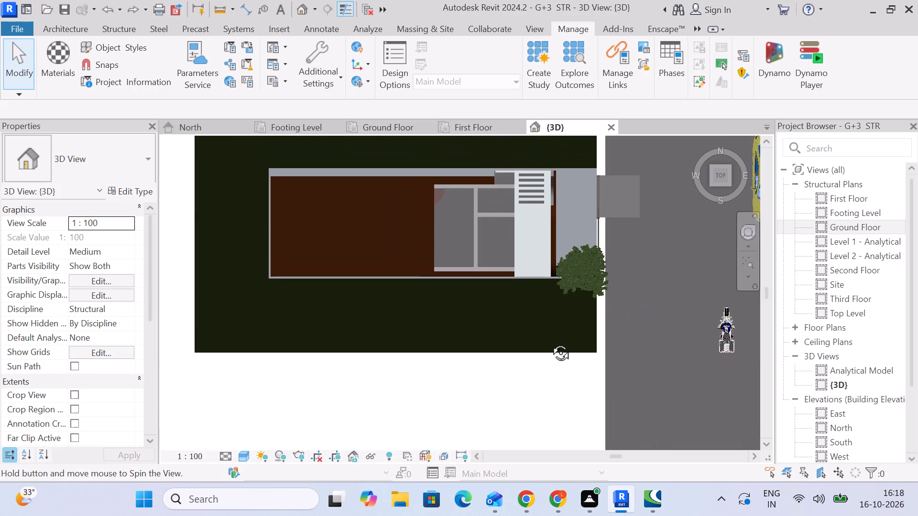
middle_drag(550, 342, 465, 140)
scroll(479, 302, up, 5)
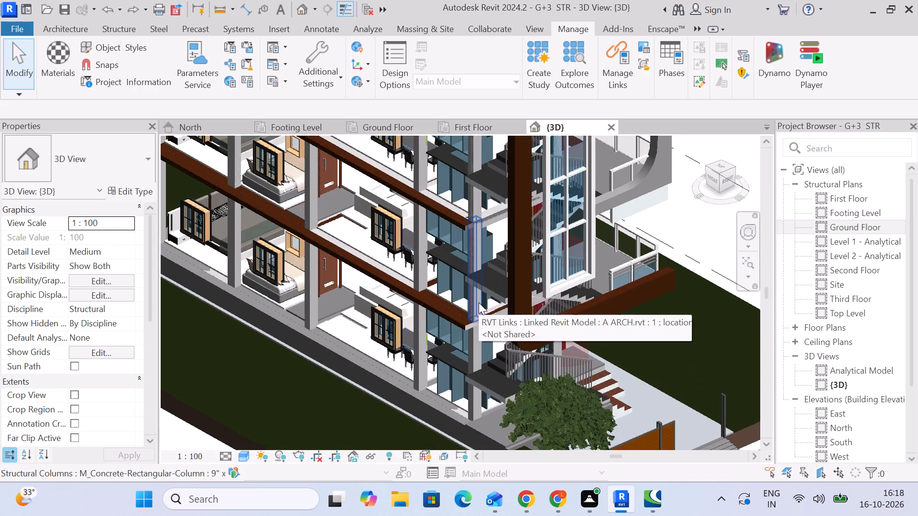
scroll(474, 277, up, 5)
middle_drag(510, 338, 528, 321)
shift+middle_drag(557, 240, 557, 172)
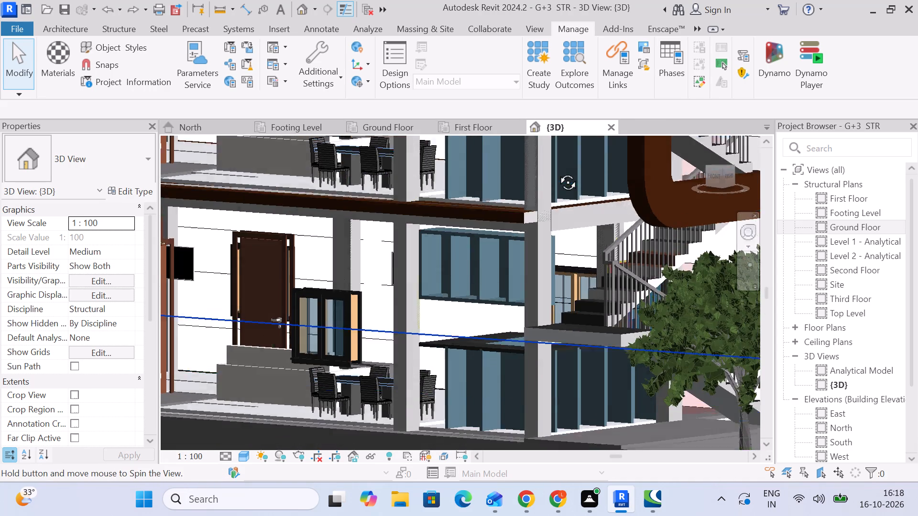
shift+middle_drag(557, 172, 554, 233)
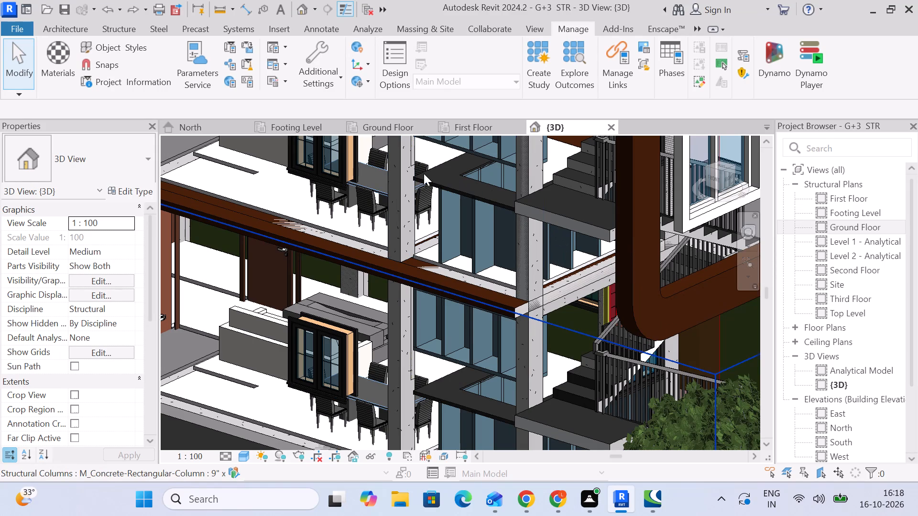
middle_drag(424, 173, 398, 259)
scroll(398, 258, up, 3)
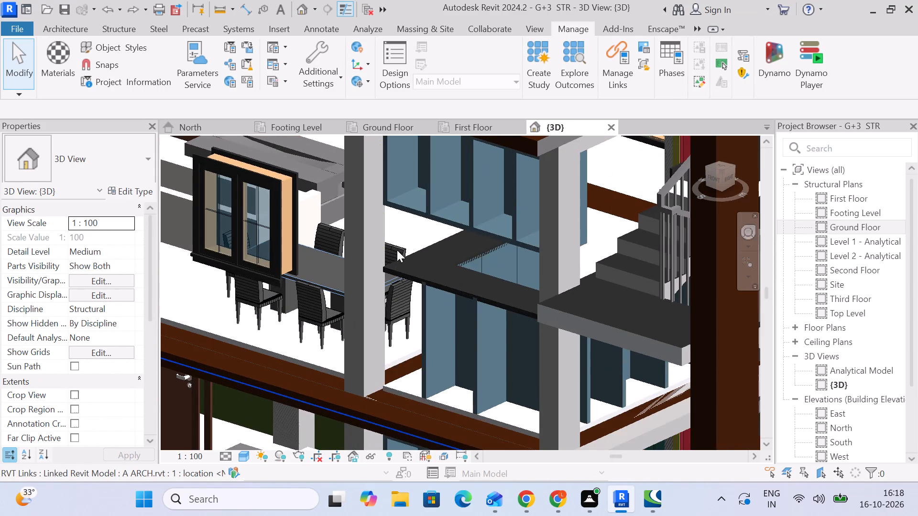
scroll(376, 223, up, 5)
click(391, 223)
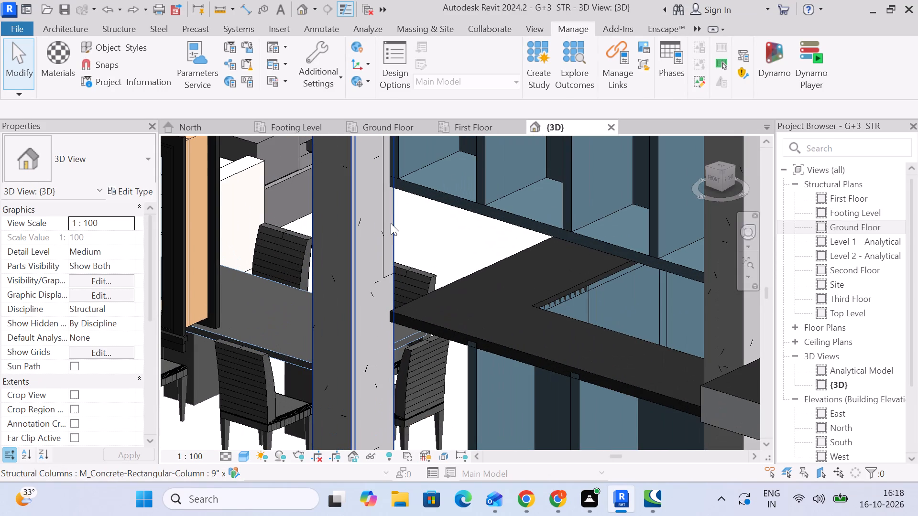
key(Escape)
scroll(492, 243, down, 6)
scroll(489, 242, up, 1)
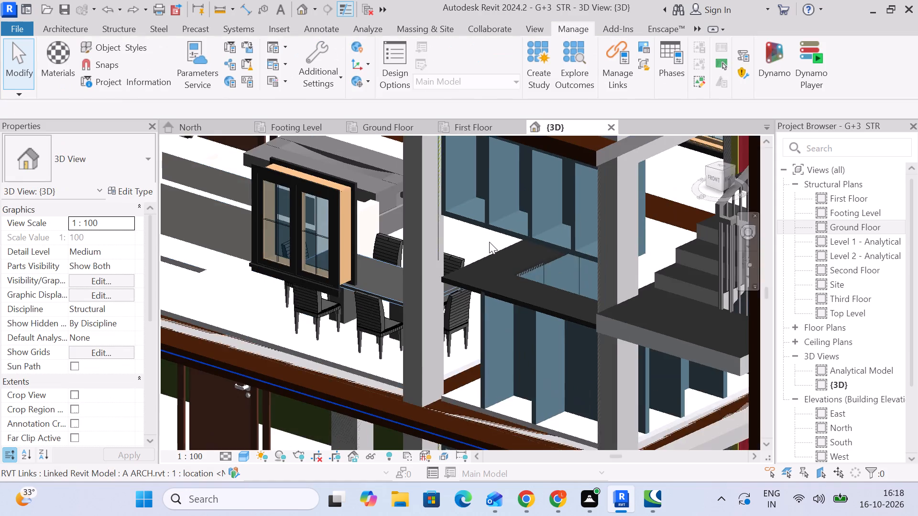
Examine in 3D the frame around the building's outer sides, from the staircase to the plinth beams beside the entrance steps and the footings.
scroll(489, 242, down, 4)
middle_drag(485, 242, 346, 258)
scroll(345, 259, up, 1)
scroll(356, 254, down, 5)
middle_drag(457, 300, 394, 247)
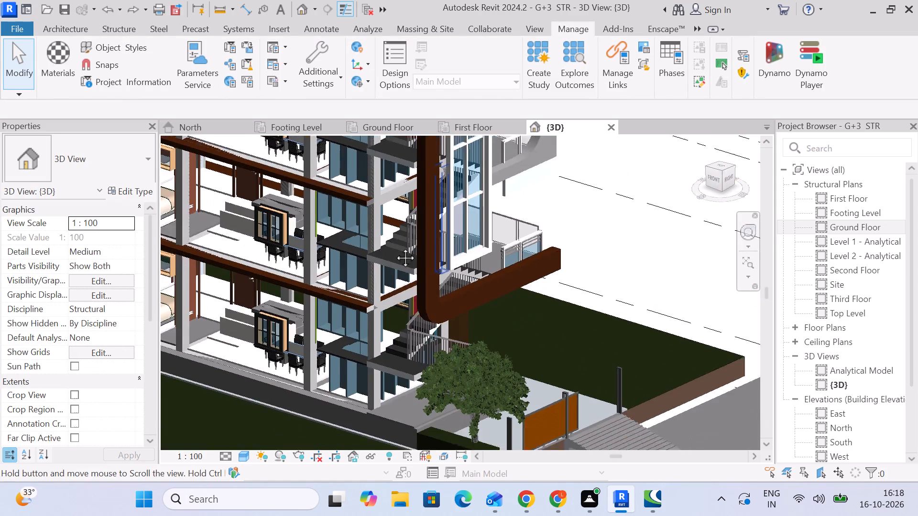
middle_drag(394, 247, 392, 245)
scroll(404, 248, down, 3)
shift+middle_drag(510, 256, 426, 215)
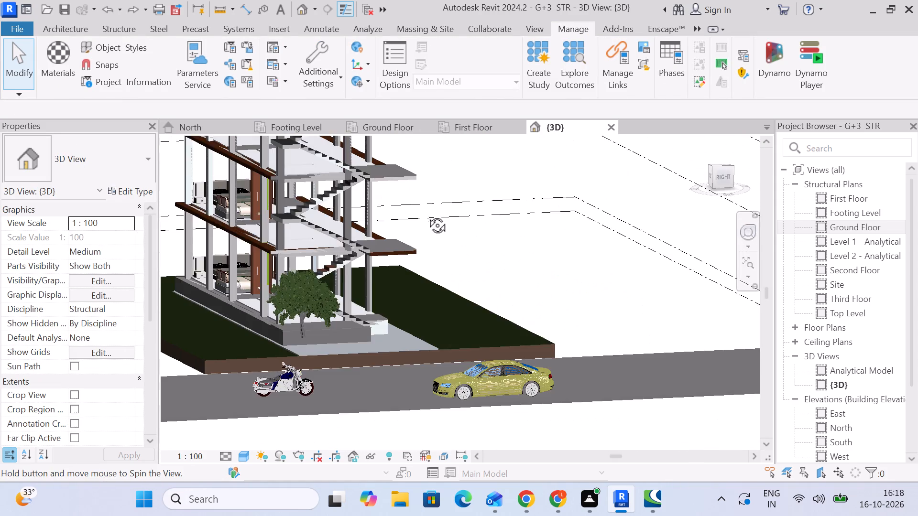
shift+middle_drag(426, 215, 361, 270)
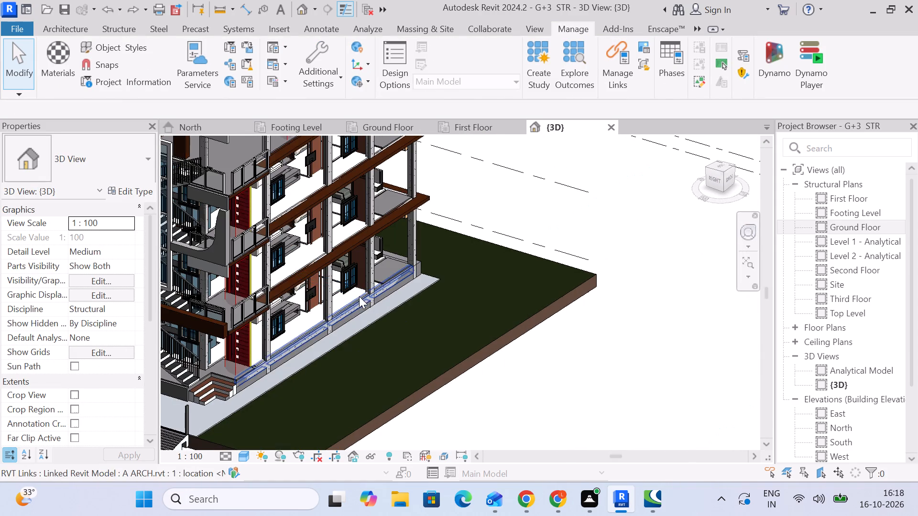
middle_drag(359, 296, 427, 243)
scroll(302, 316, up, 5)
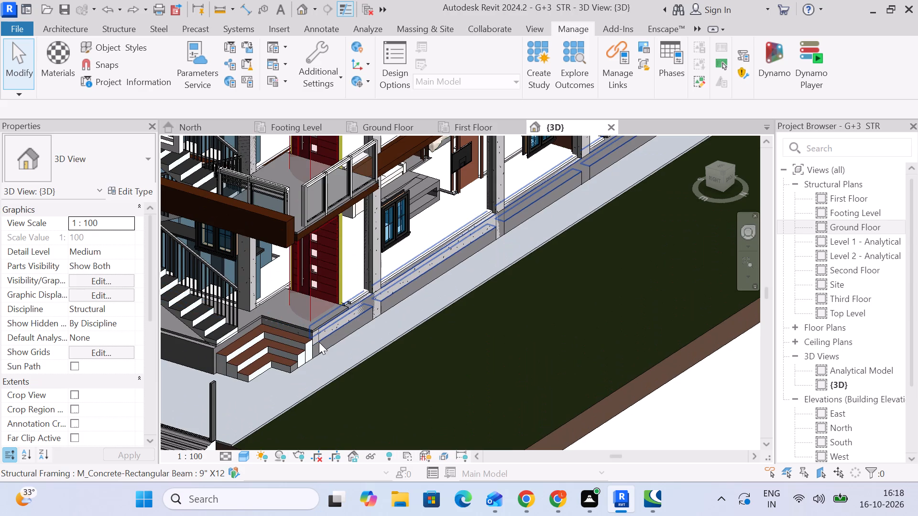
scroll(328, 298, down, 1)
middle_drag(328, 293, 330, 369)
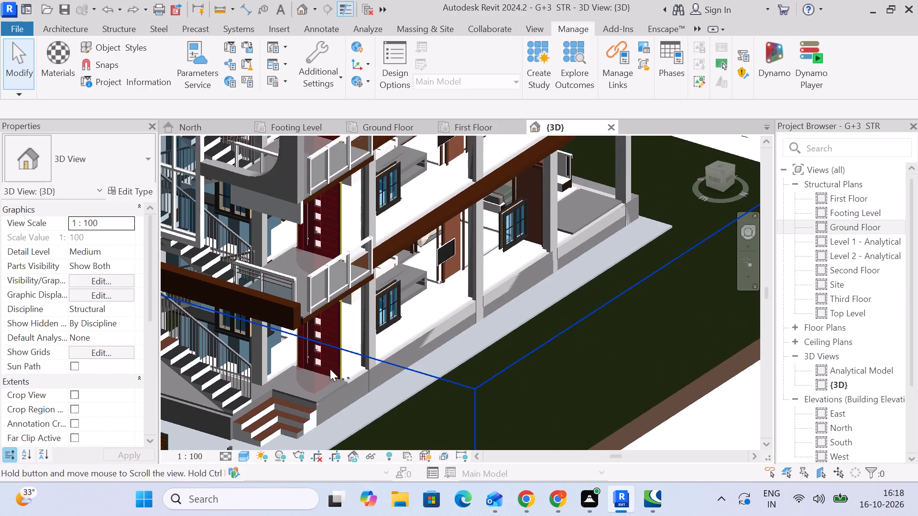
shift+middle_drag(329, 322, 318, 242)
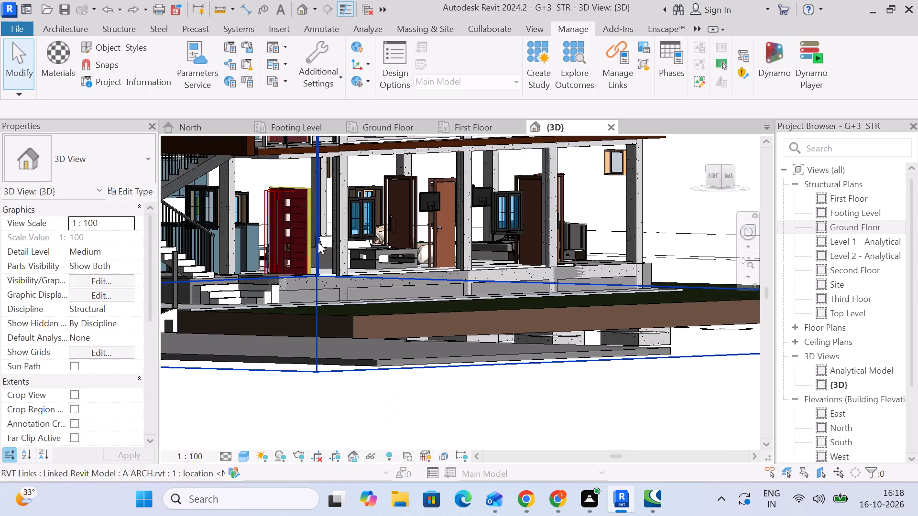
shift+middle_drag(318, 242, 319, 197)
shift+middle_drag(349, 205, 337, 220)
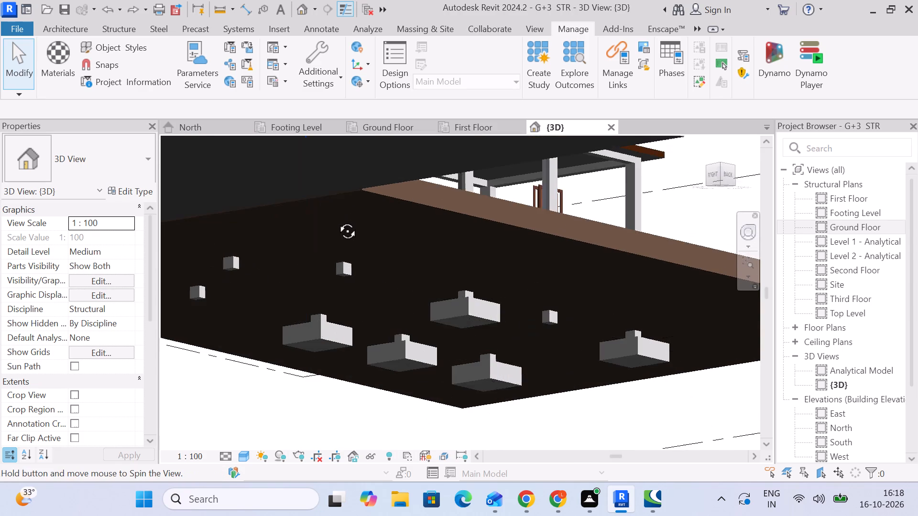
shift+middle_drag(337, 220, 320, 232)
shift+middle_drag(320, 232, 335, 238)
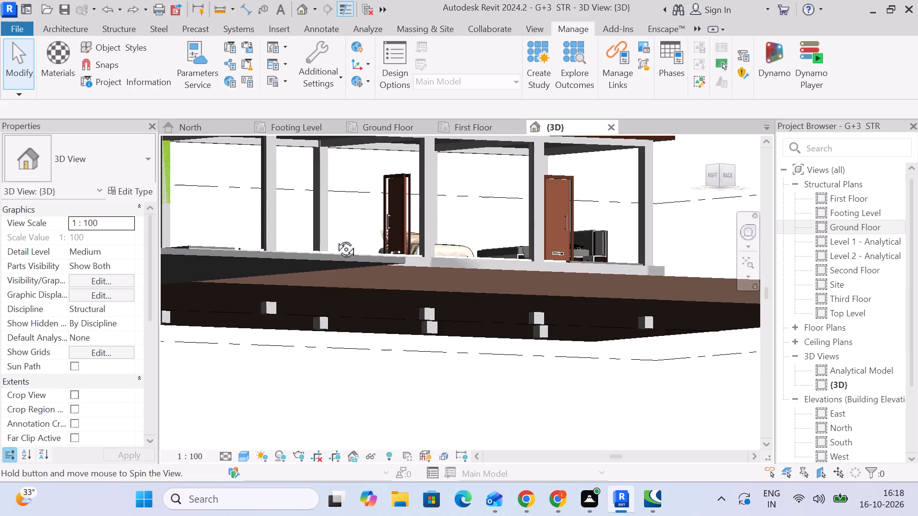
shift+middle_drag(335, 238, 349, 242)
Examine the upper-floor beams below the entrance balconies and how they meet the columns and stair landings.
middle_drag(292, 235, 377, 365)
middle_drag(347, 204, 363, 328)
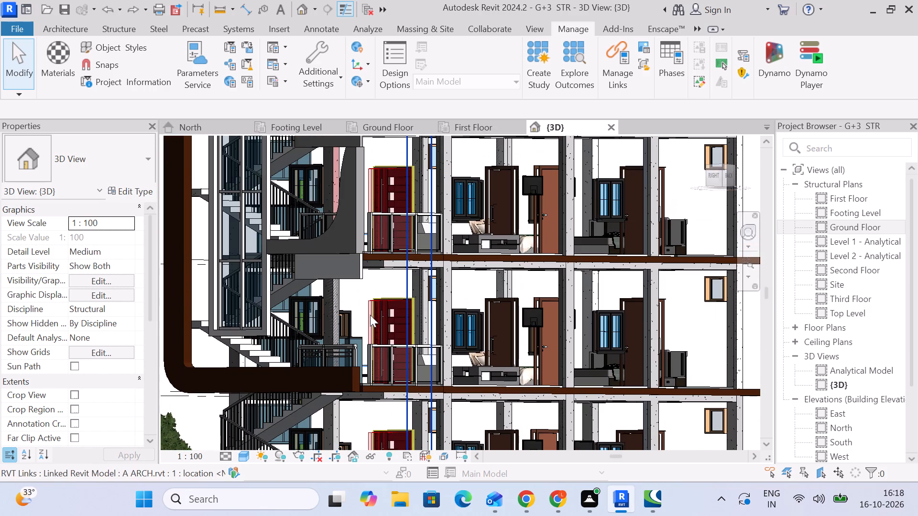
scroll(379, 308, down, 4)
shift+middle_drag(390, 315, 384, 275)
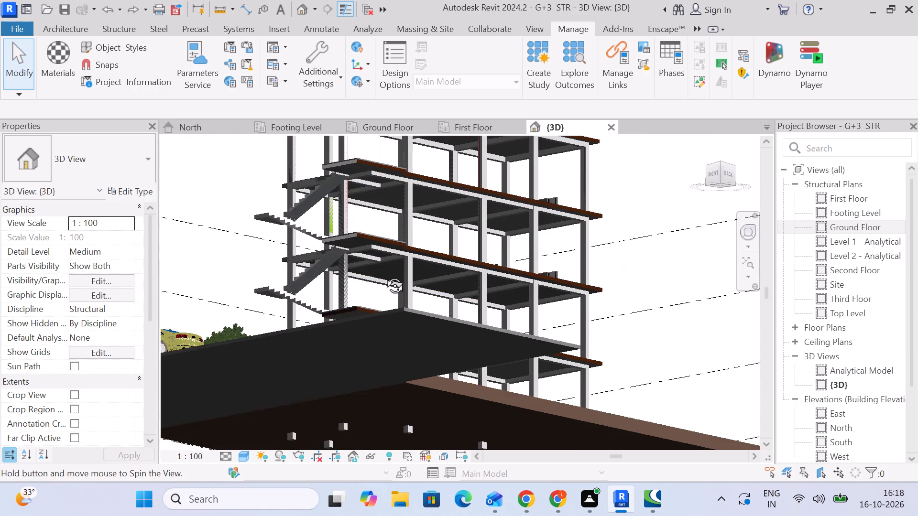
shift+middle_drag(384, 275, 384, 264)
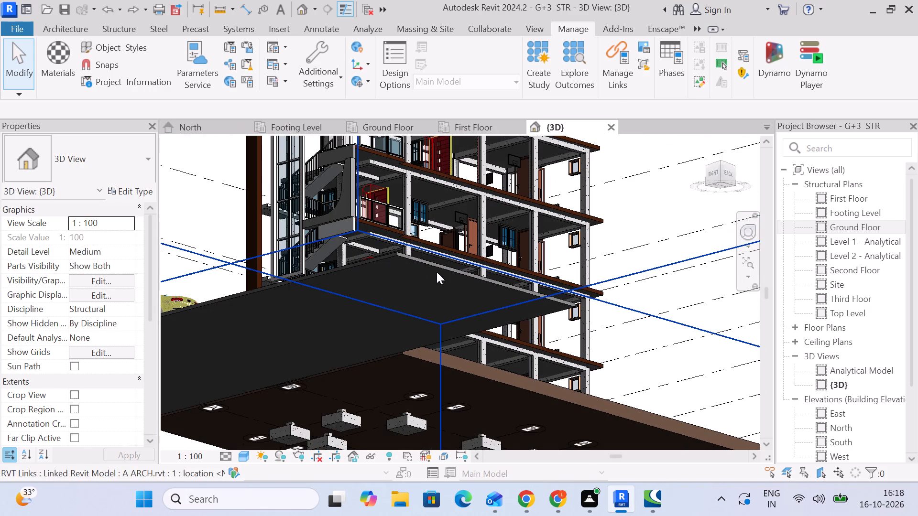
shift+middle_drag(437, 272, 394, 299)
scroll(304, 269, up, 5)
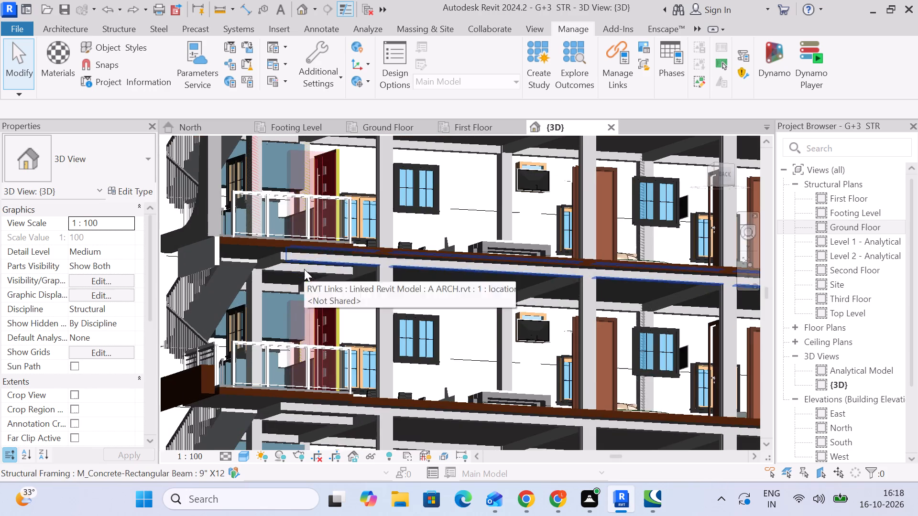
middle_drag(312, 206, 325, 275)
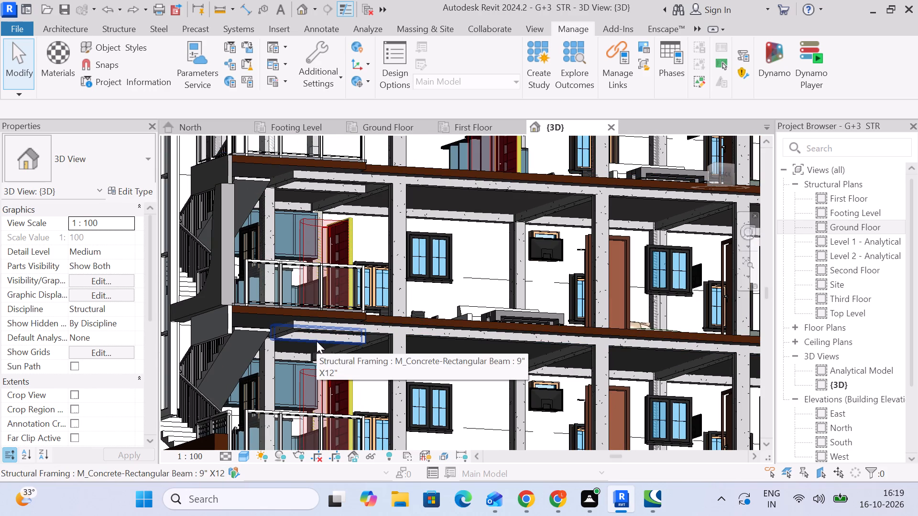
shift+middle_drag(317, 342, 346, 383)
middle_drag(442, 394, 391, 324)
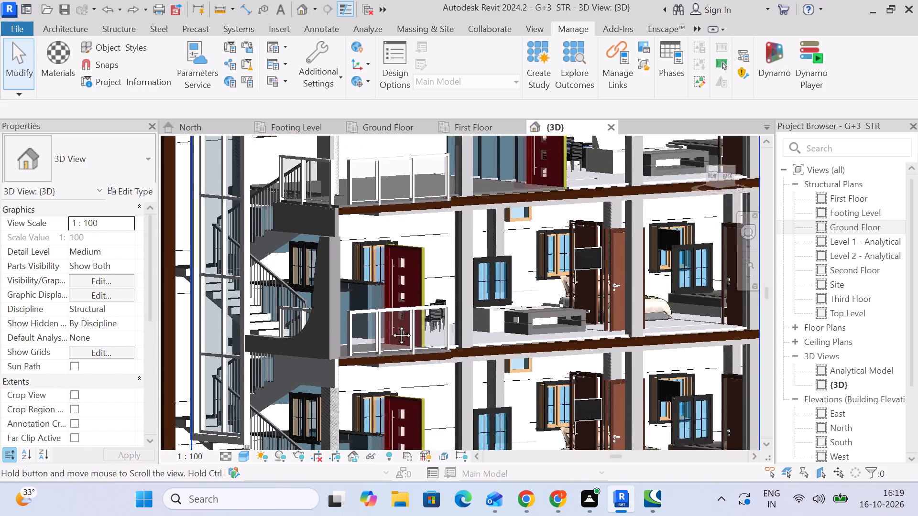
middle_drag(391, 324, 377, 289)
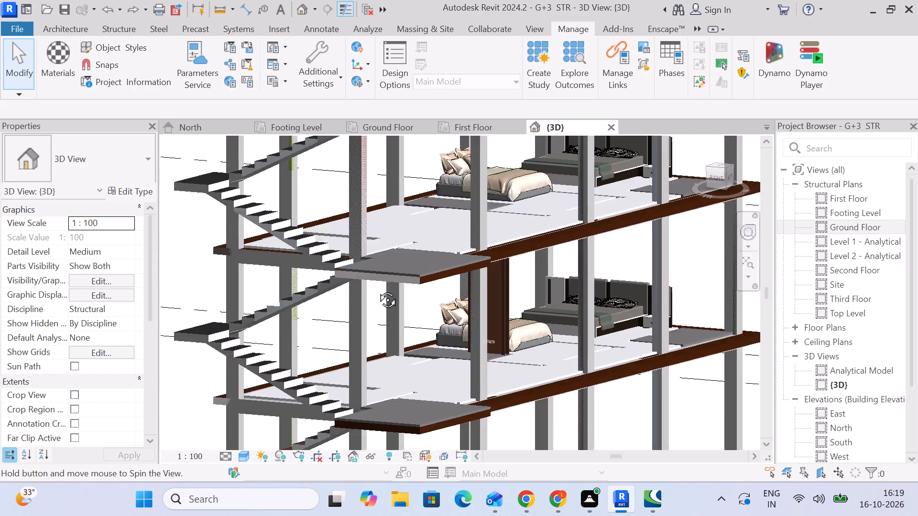
middle_drag(377, 289, 372, 234)
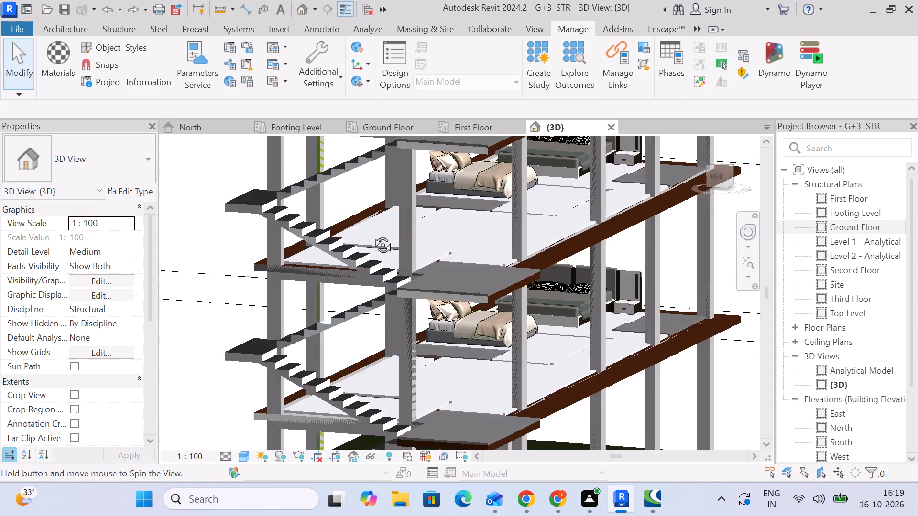
middle_drag(372, 234, 373, 177)
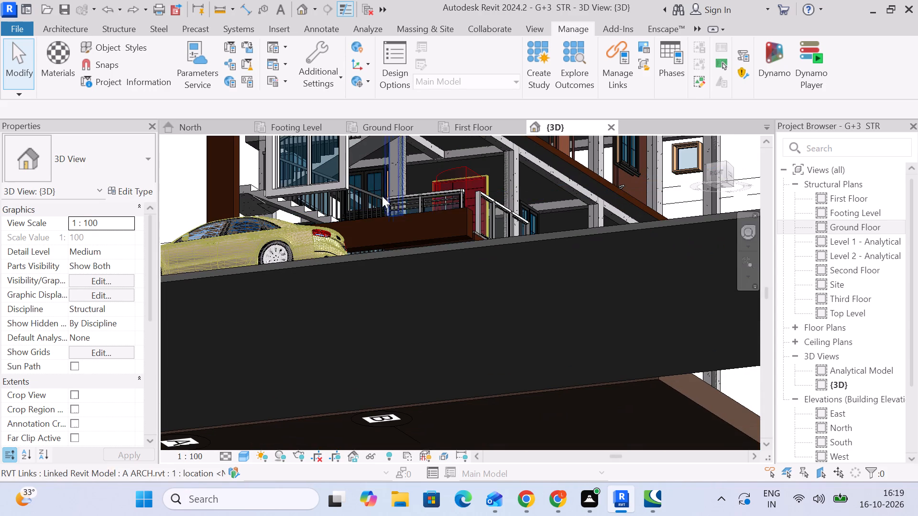
shift+middle_drag(458, 215, 458, 270)
scroll(458, 270, up, 1)
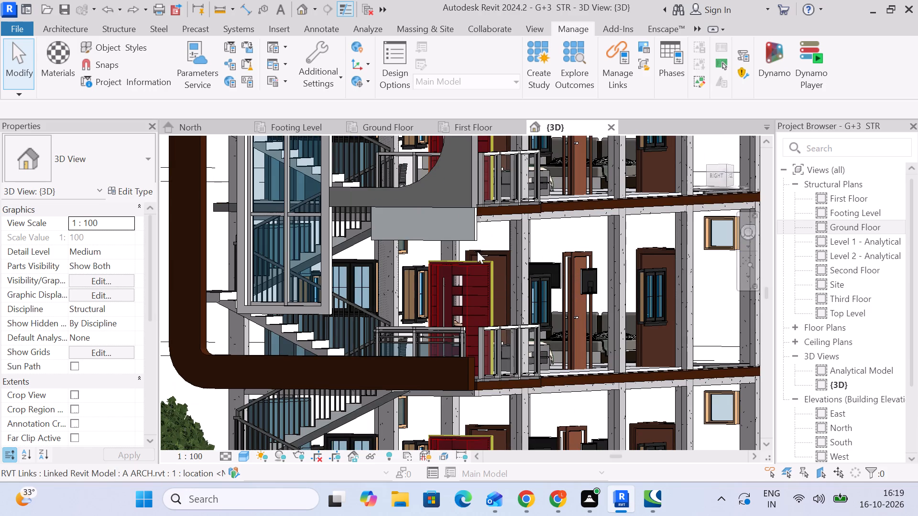
Inspect from below the joints between the columns, beams and floor slab beside the staircase and the red entrance door.
middle_drag(477, 254, 477, 202)
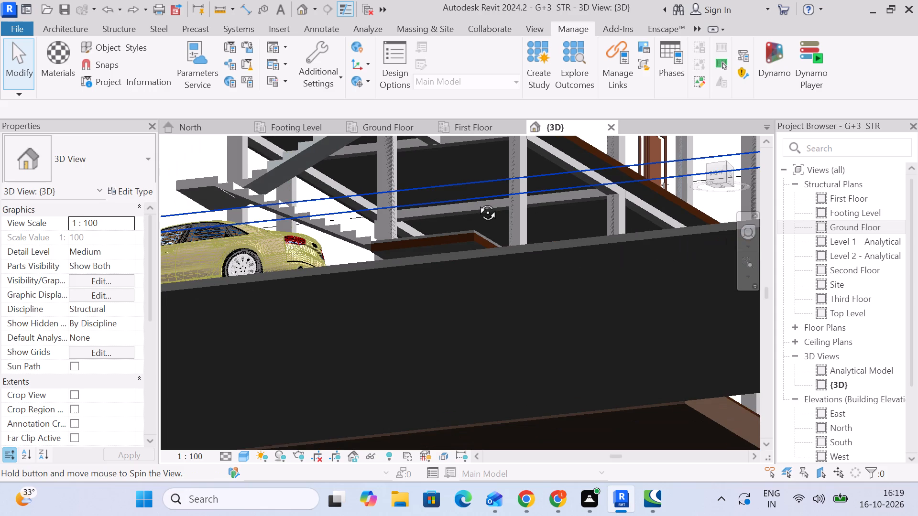
middle_drag(477, 202, 479, 217)
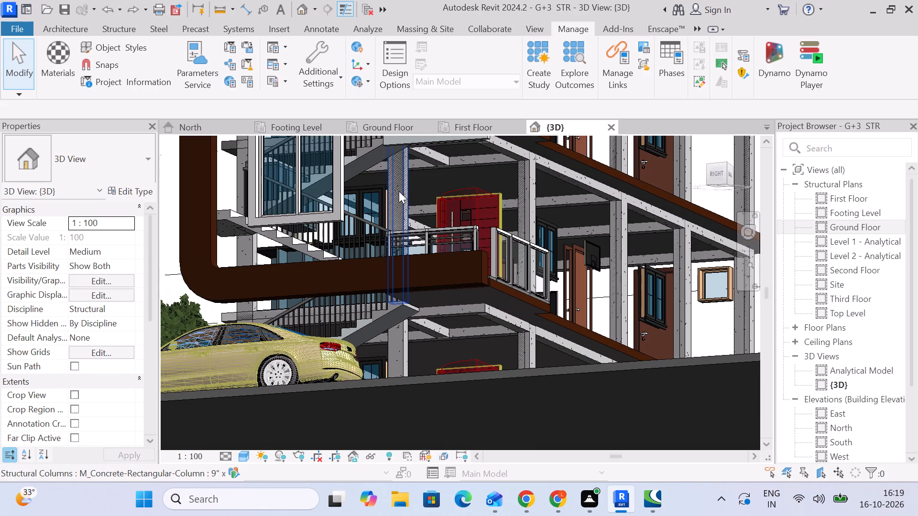
middle_drag(399, 190, 437, 159)
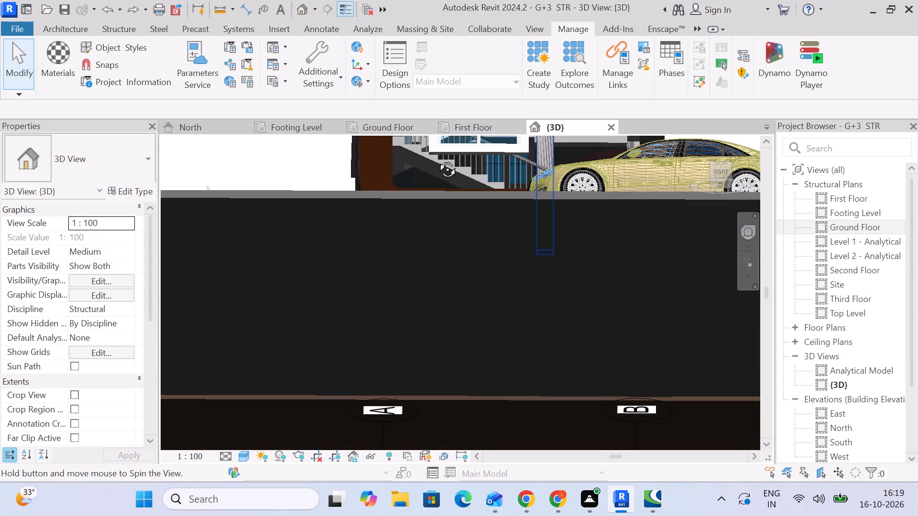
middle_drag(437, 159, 383, 189)
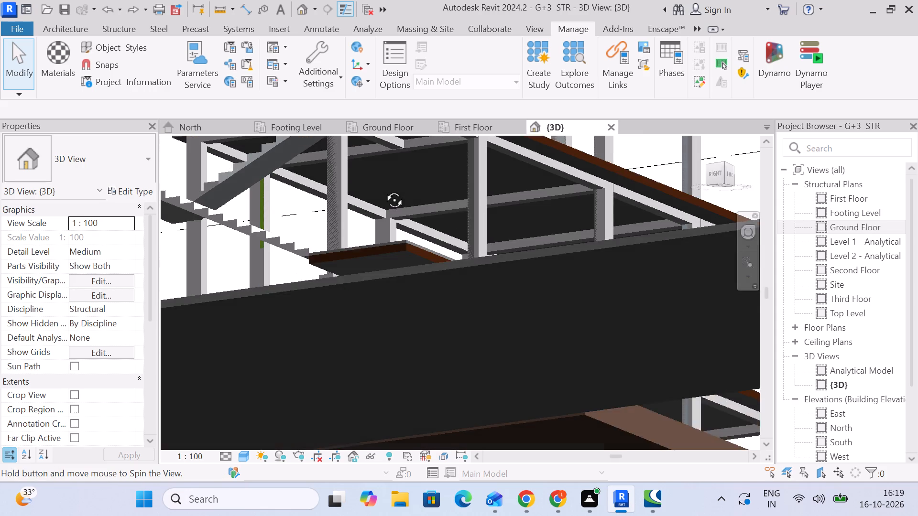
middle_drag(383, 189, 384, 202)
scroll(340, 185, up, 11)
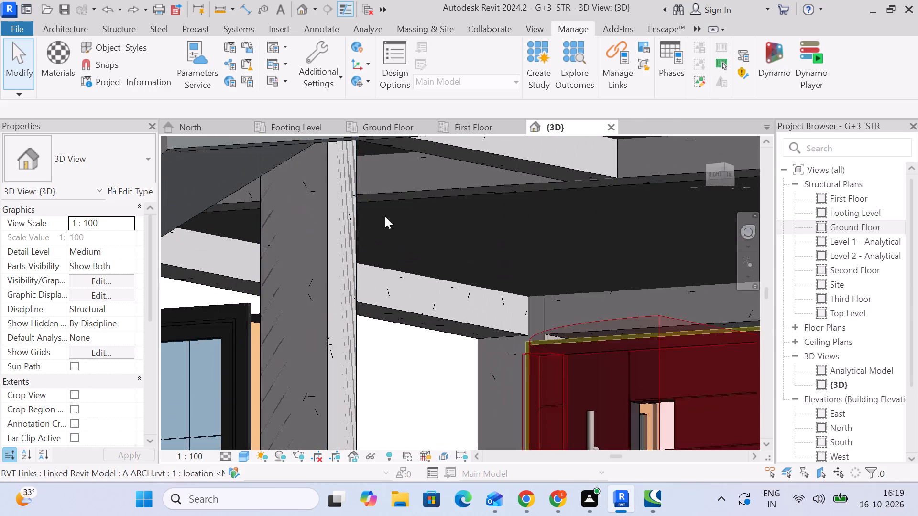
scroll(385, 216, up, 3)
middle_drag(393, 228, 395, 177)
scroll(395, 177, up, 1)
scroll(395, 176, down, 5)
middle_drag(395, 182, 365, 248)
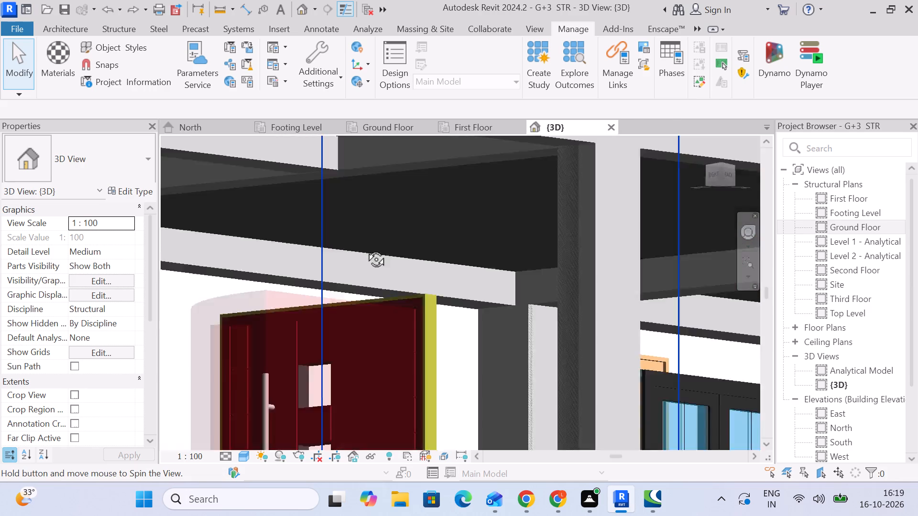
middle_drag(365, 248, 355, 225)
scroll(346, 228, down, 3)
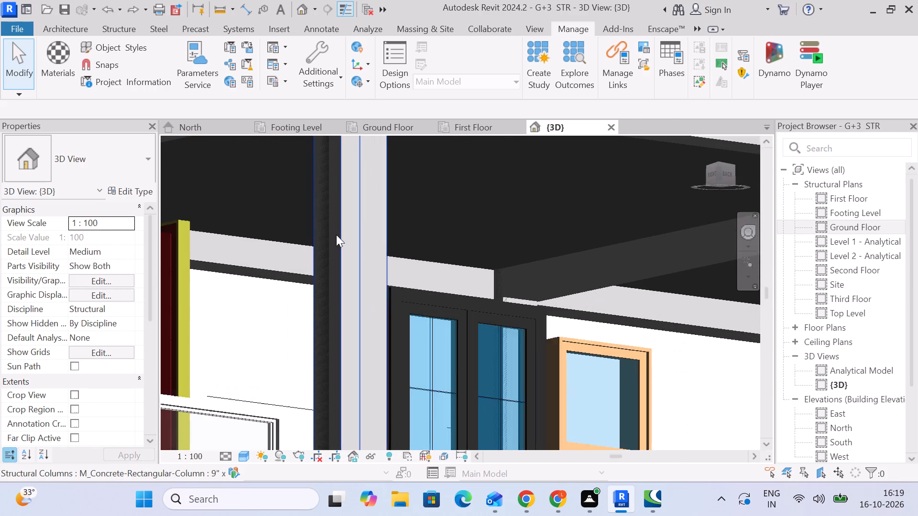
middle_drag(335, 235, 555, 236)
Switch the navigation wheel to the Basic View Object Wheel.
click(756, 226)
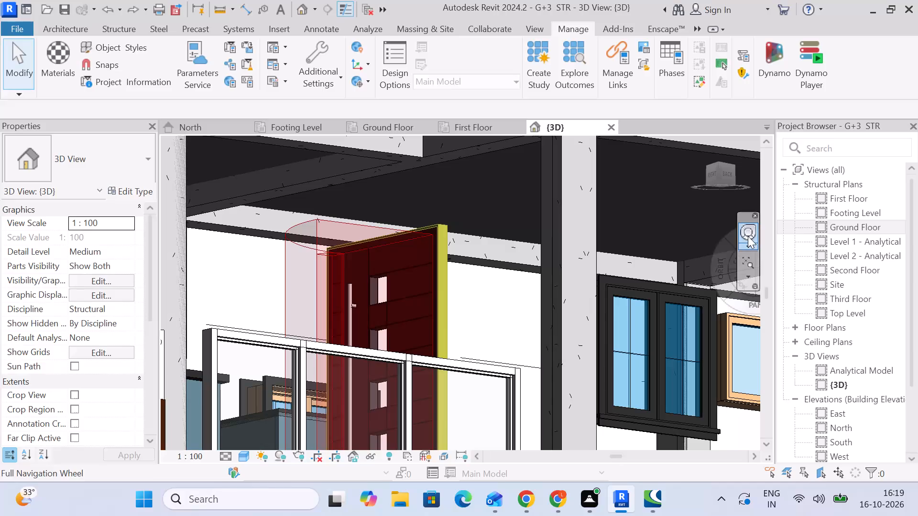
drag(749, 265, 738, 265)
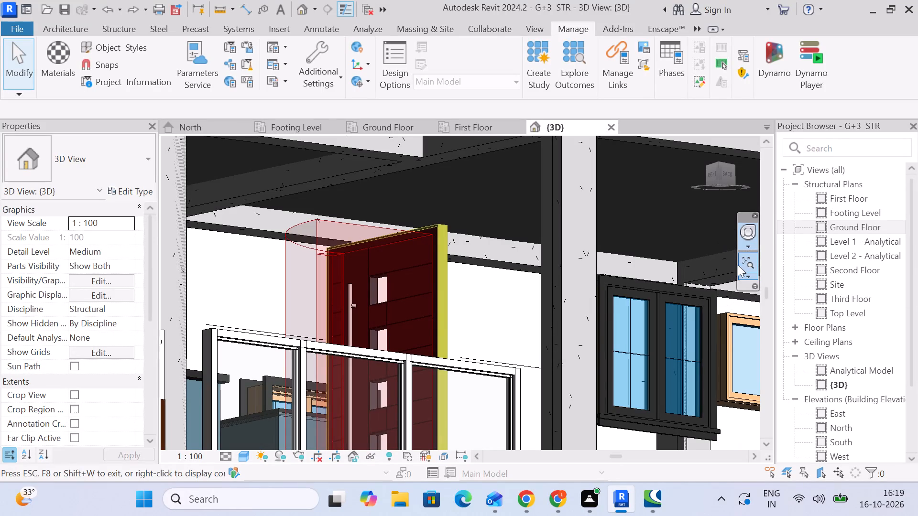
drag(738, 265, 718, 264)
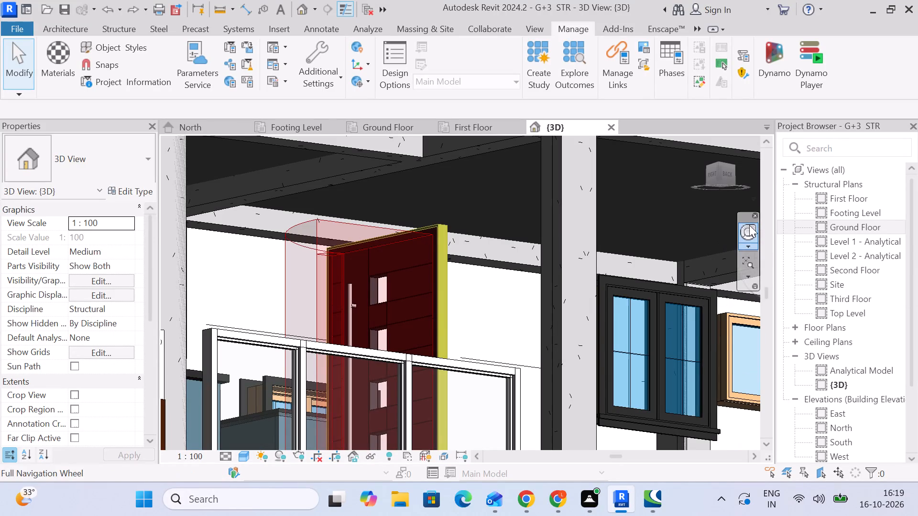
click(746, 234)
click(747, 236)
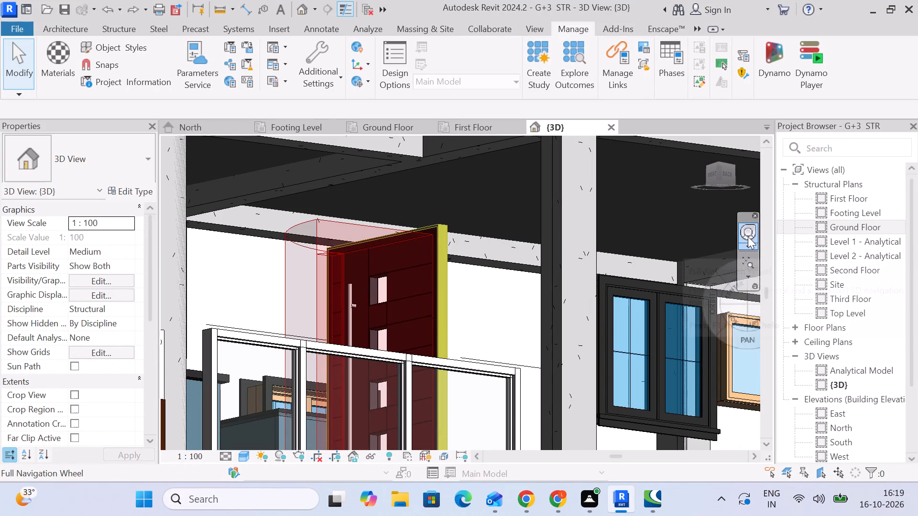
click(747, 245)
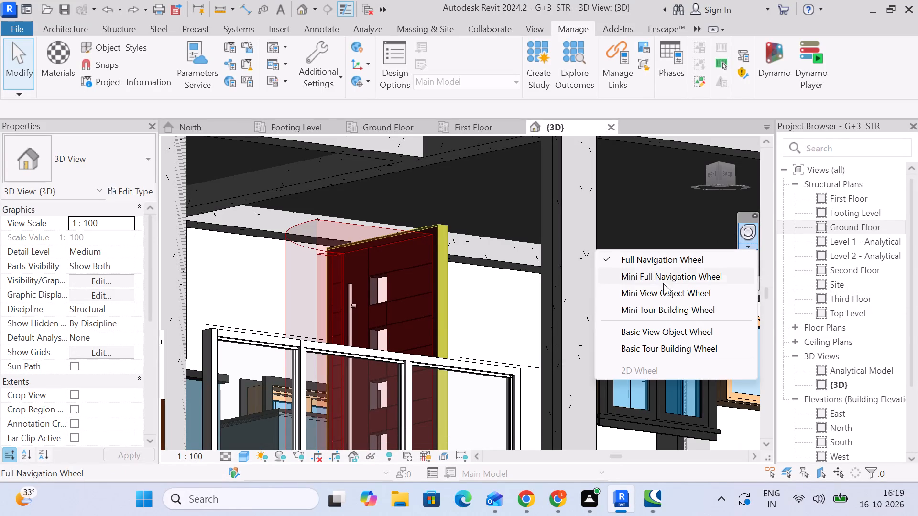
click(641, 333)
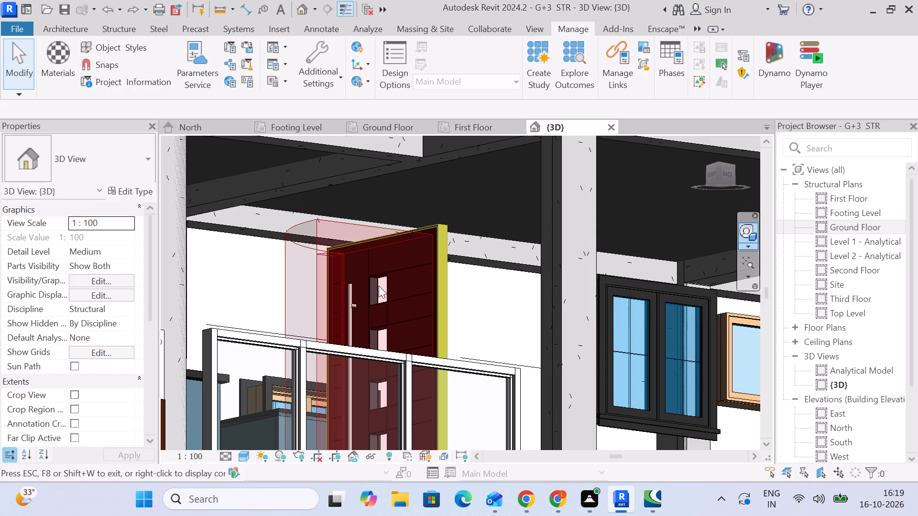
Examine the short beams and columns under the entrance balconies on successive floors with the Basic View Object Wheel active.
scroll(379, 283, down, 4)
click(350, 243)
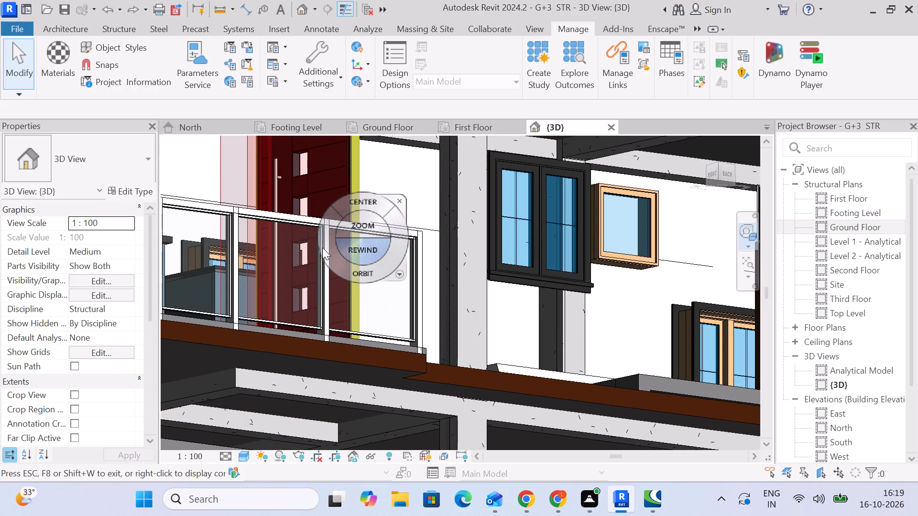
scroll(342, 243, down, 3)
scroll(236, 244, down, 4)
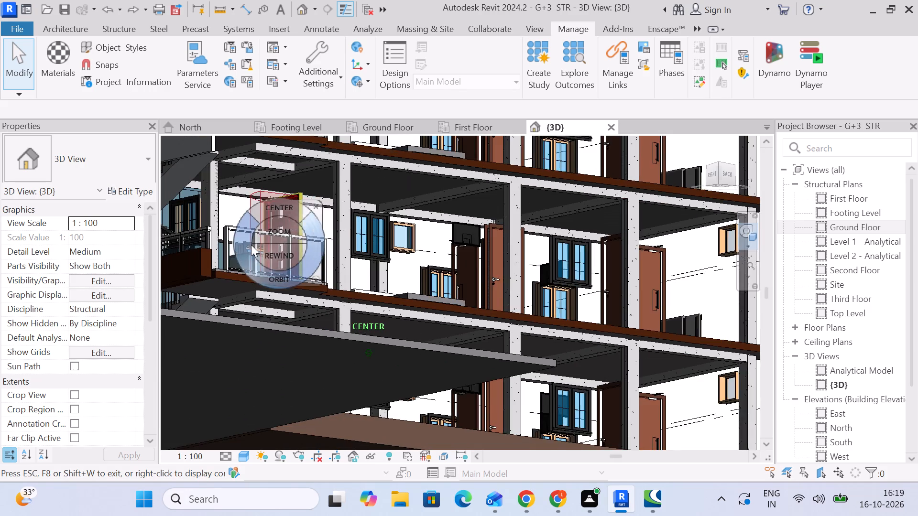
middle_drag(251, 245, 278, 328)
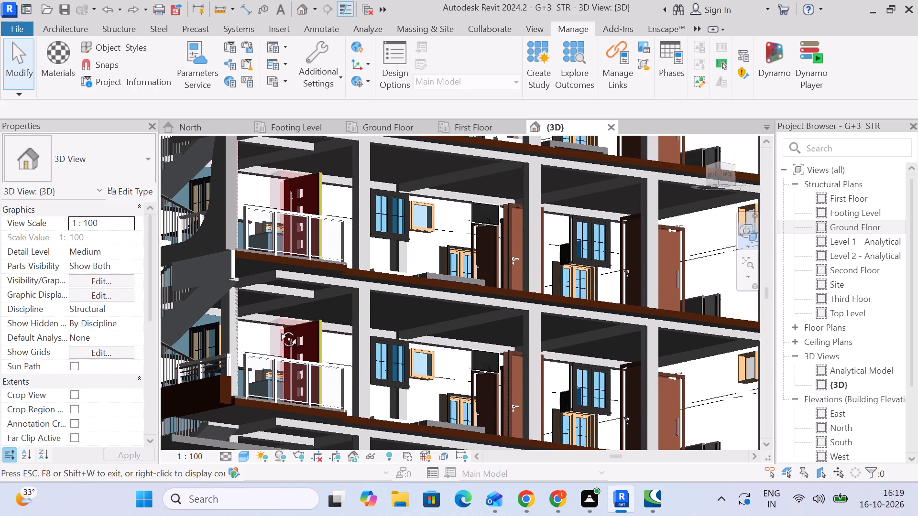
middle_drag(278, 328, 280, 318)
scroll(284, 311, up, 1)
click(283, 303)
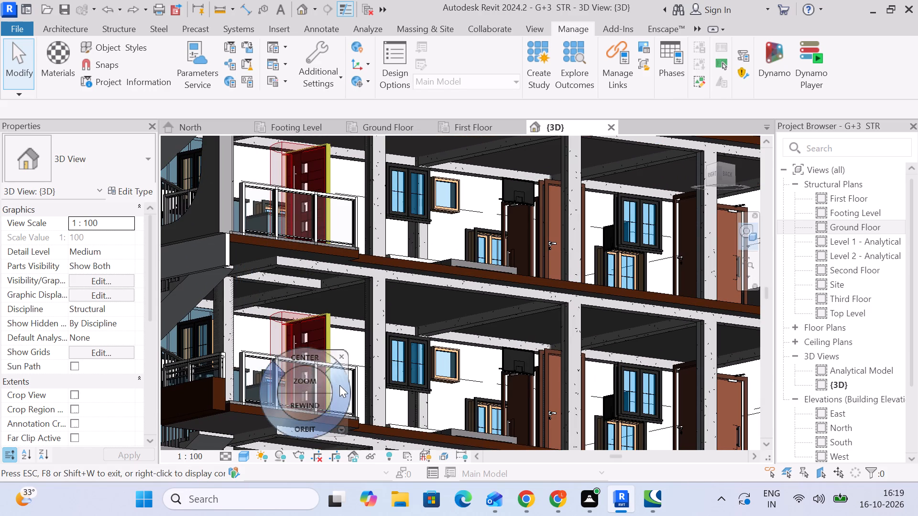
Examine the entrance balcony and the floor beams around the red door beside the staircase, and dismiss the navigation wheel.
click(296, 355)
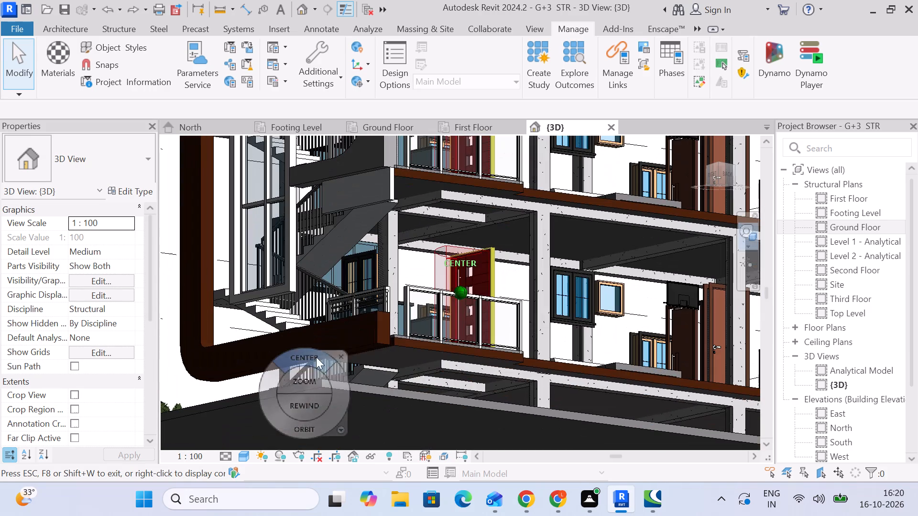
middle_drag(508, 299, 490, 237)
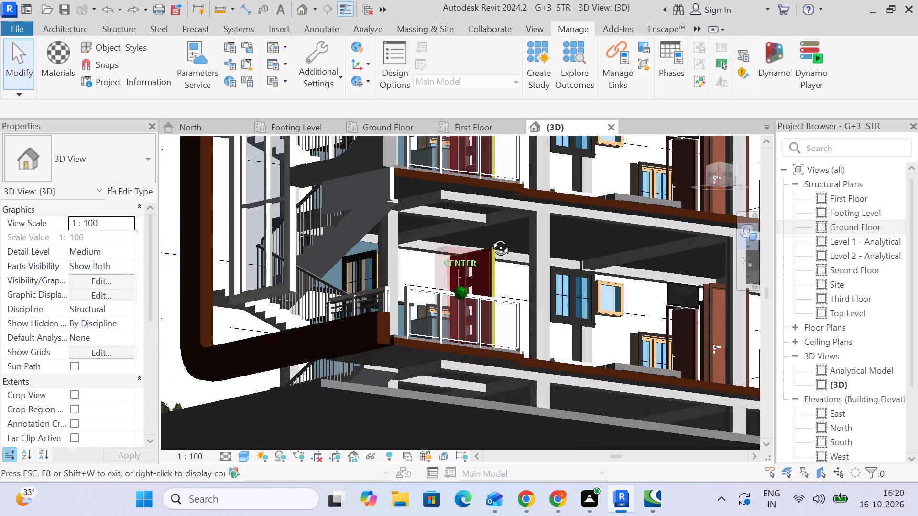
middle_drag(490, 237, 487, 228)
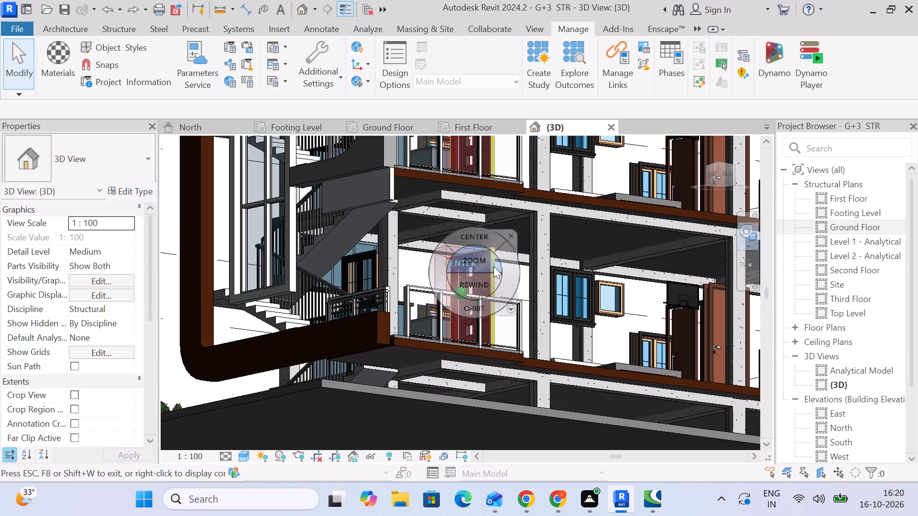
click(489, 265)
middle_drag(490, 275, 489, 254)
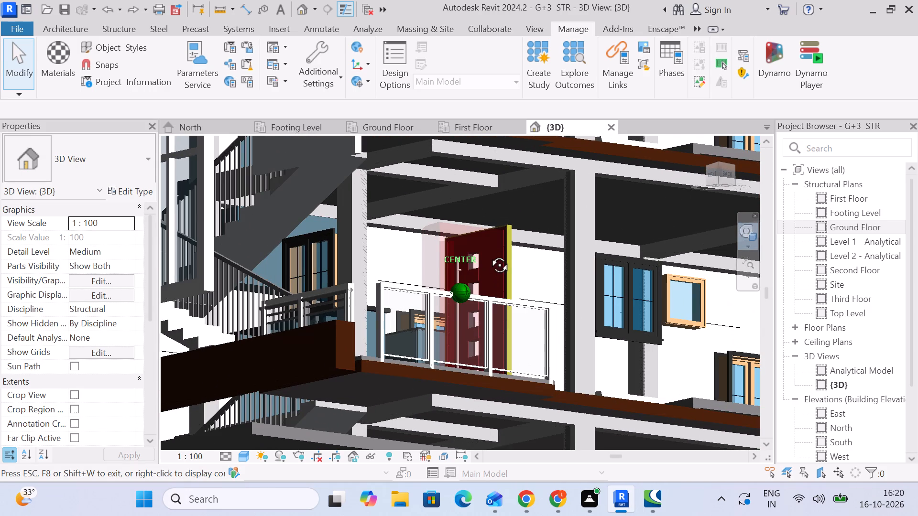
middle_drag(489, 254, 489, 225)
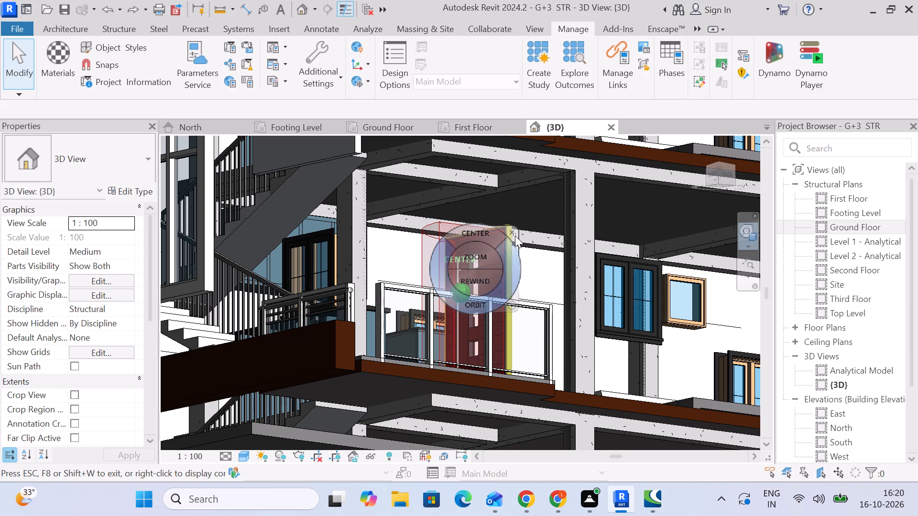
click(514, 230)
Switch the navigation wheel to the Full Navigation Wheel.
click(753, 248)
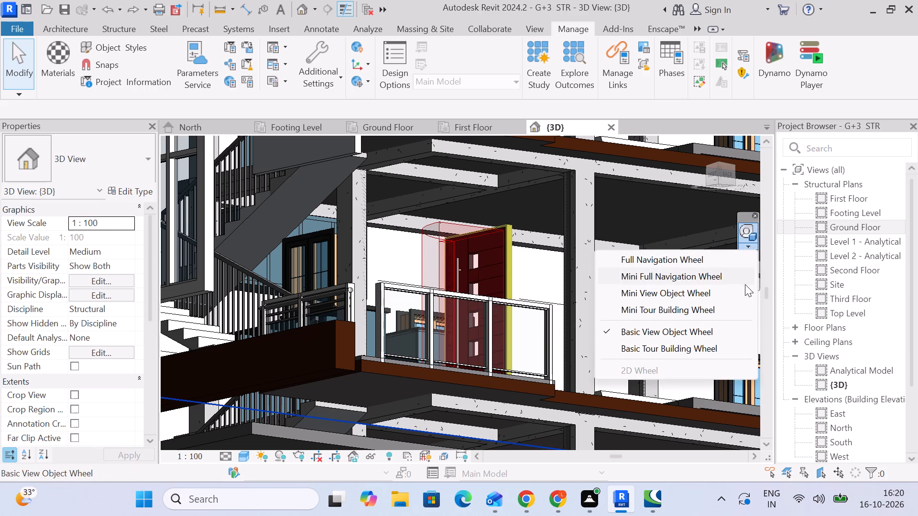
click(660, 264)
Examine the whole building from outside, from the staircase and entrance balconies down to the footings under the ground slab.
middle_drag(423, 258, 417, 259)
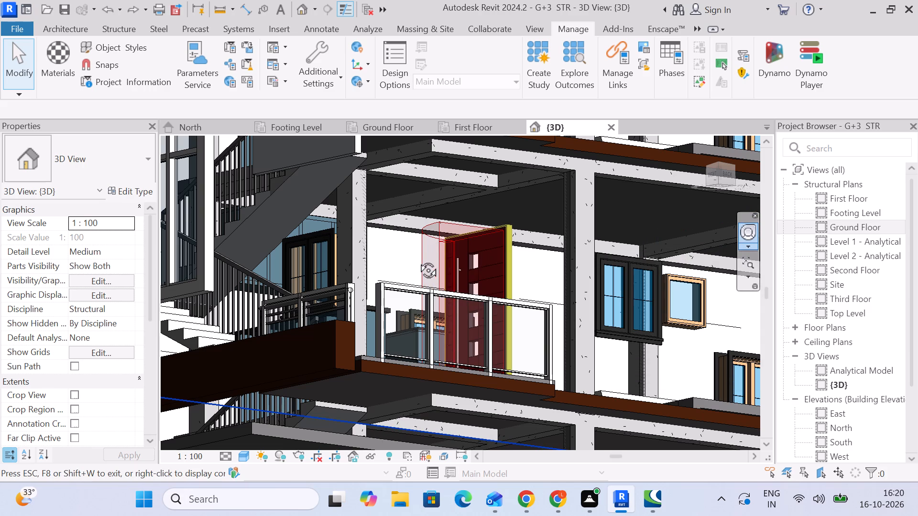
middle_drag(417, 259, 396, 266)
scroll(396, 266, down, 6)
scroll(415, 280, up, 1)
shift+middle_drag(423, 284, 375, 284)
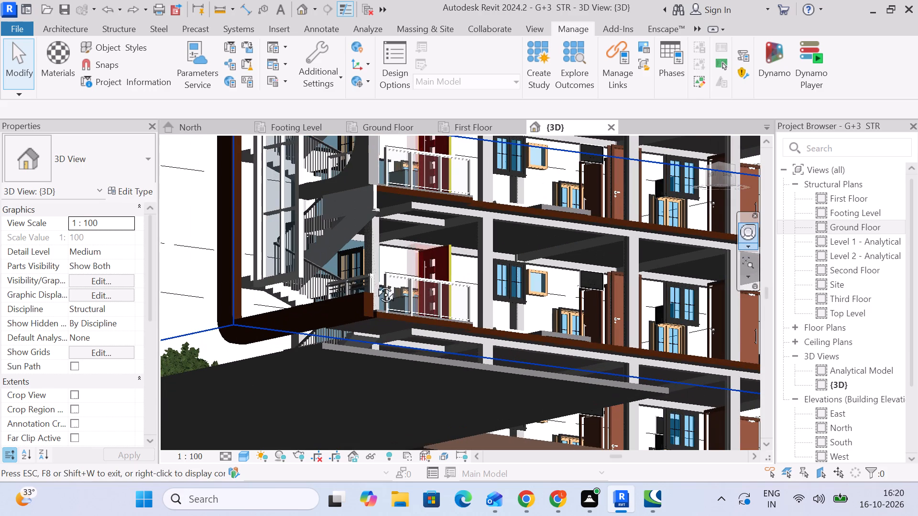
shift+middle_drag(375, 284, 527, 304)
scroll(542, 293, down, 10)
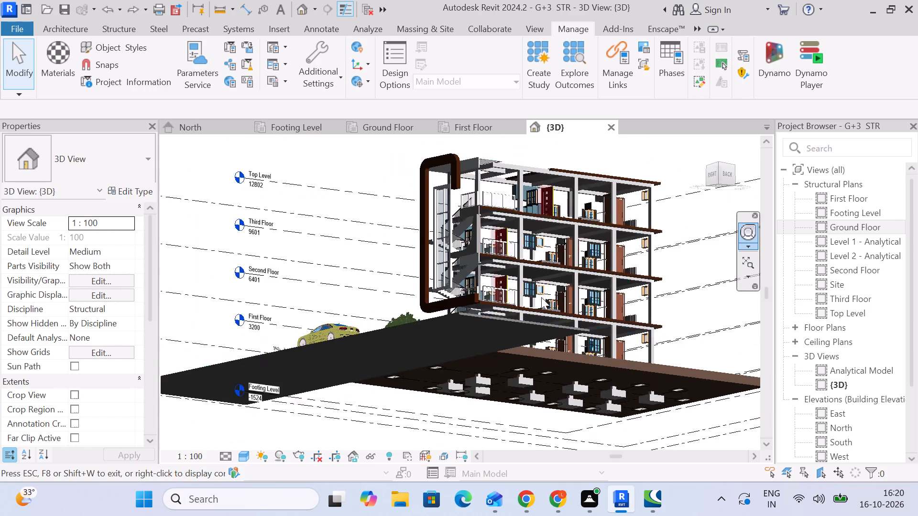
middle_drag(539, 299, 491, 389)
middle_drag(379, 400, 382, 308)
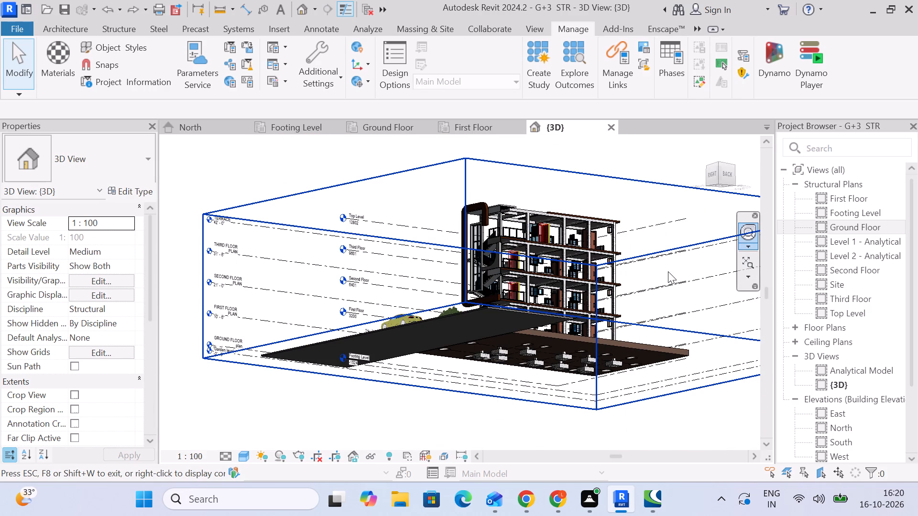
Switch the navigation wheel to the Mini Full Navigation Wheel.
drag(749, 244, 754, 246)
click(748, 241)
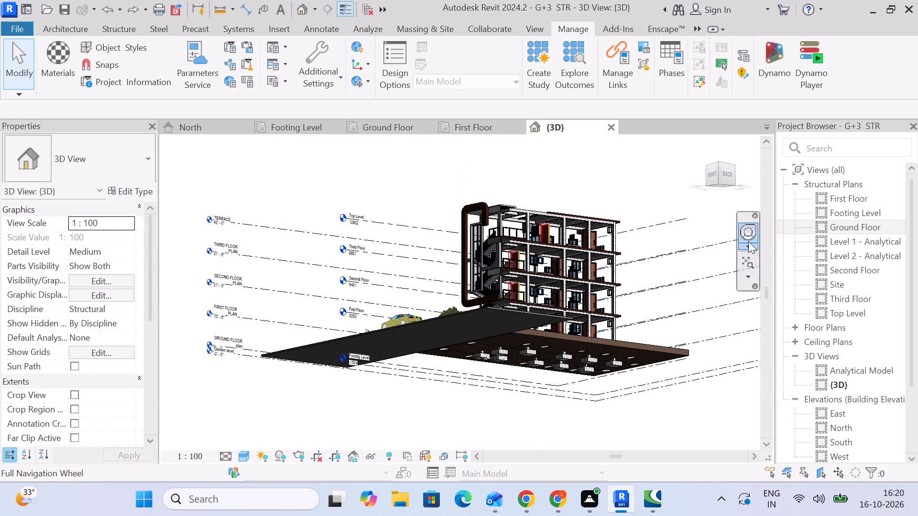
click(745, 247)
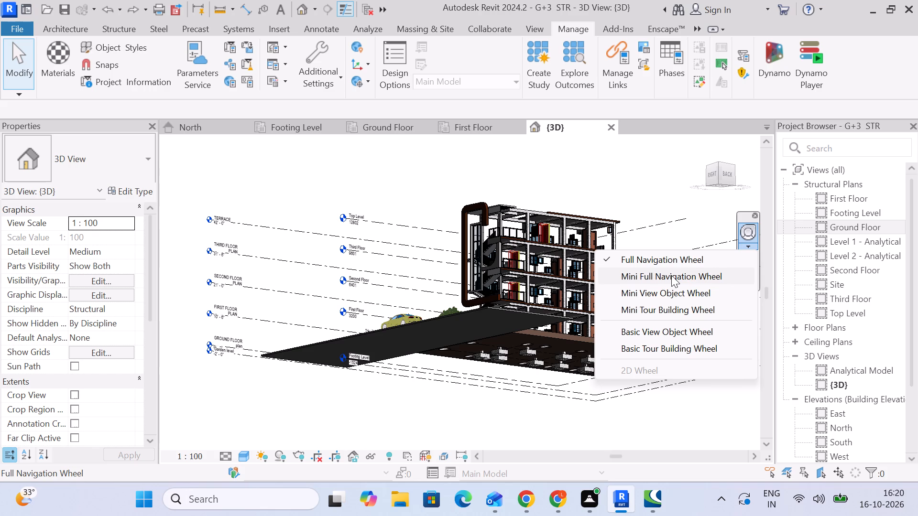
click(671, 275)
Undo the last operation, which brought the linked architectural model into the 3D view.
scroll(549, 204, down, 4)
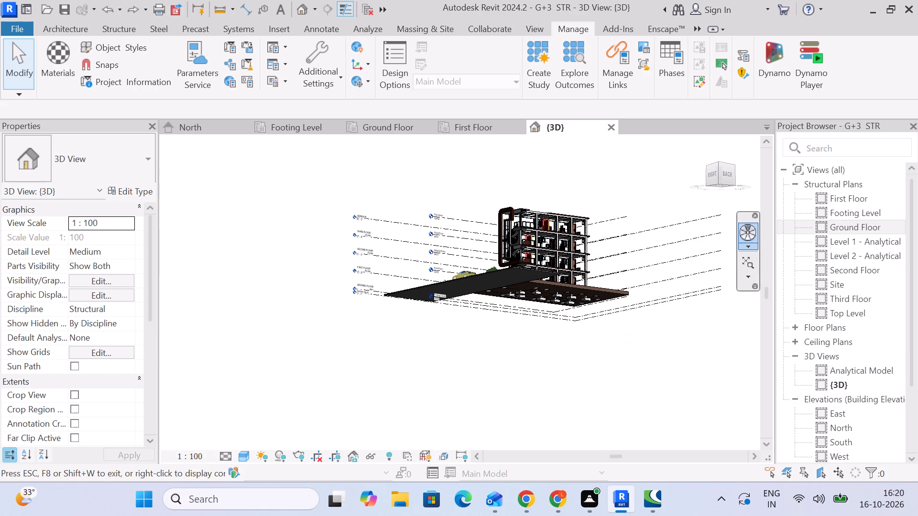
key(ctrl+z)
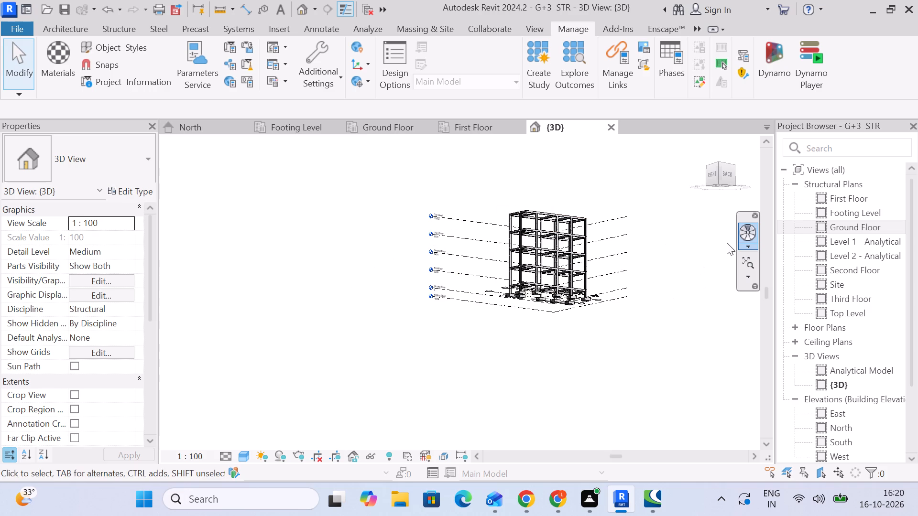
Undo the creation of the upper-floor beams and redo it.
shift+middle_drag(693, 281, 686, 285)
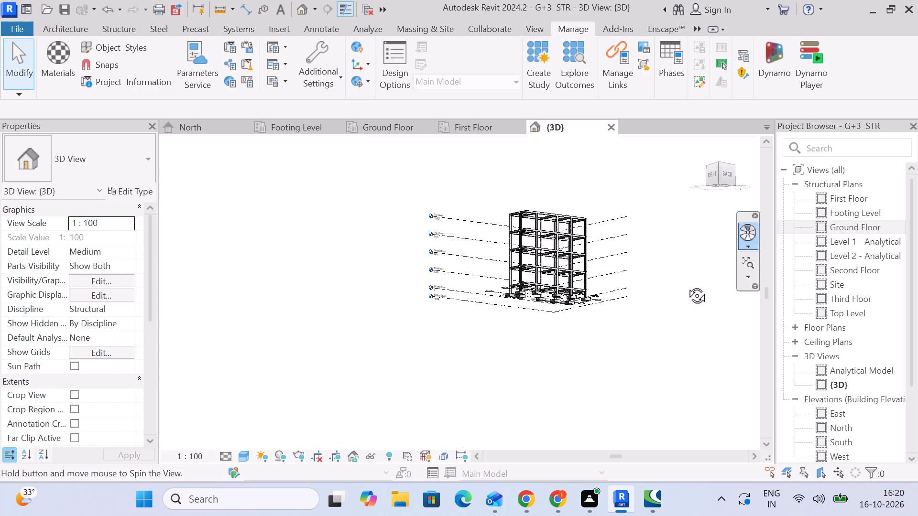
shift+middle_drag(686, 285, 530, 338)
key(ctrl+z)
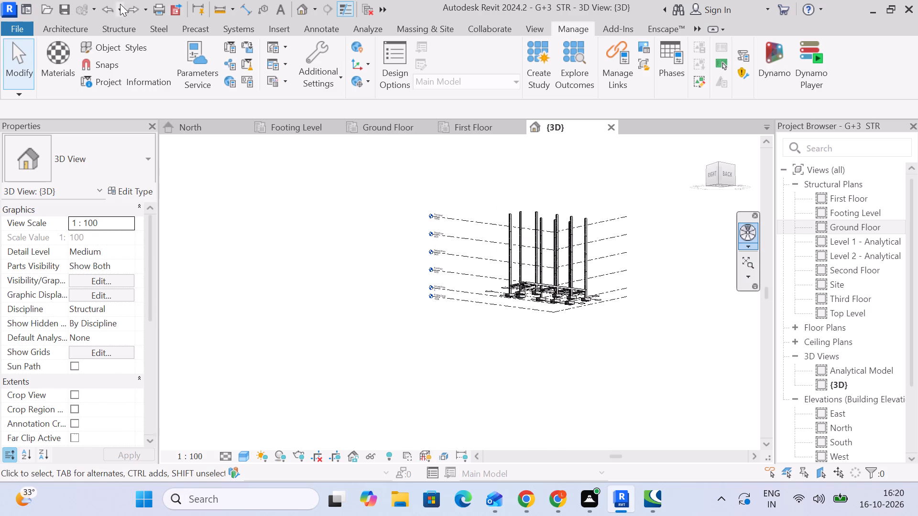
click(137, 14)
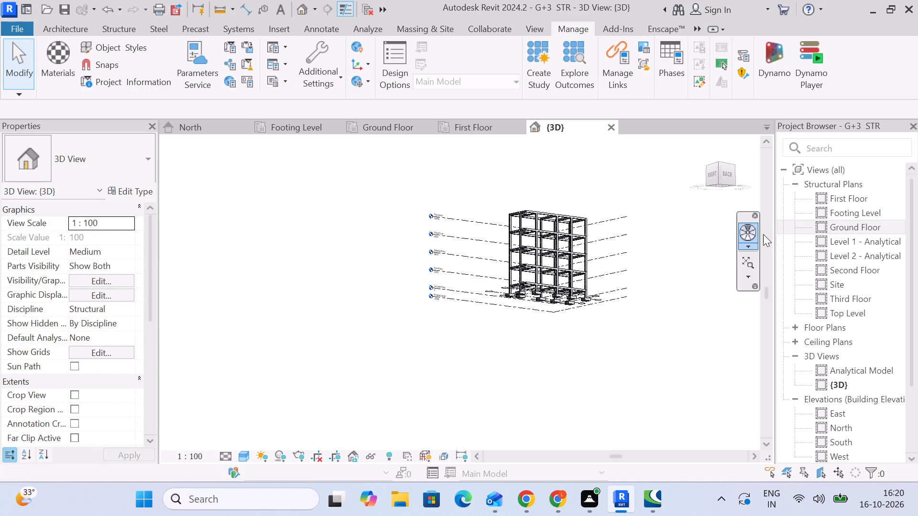
Switch the navigation wheel to the Basic View Object Wheel.
click(751, 243)
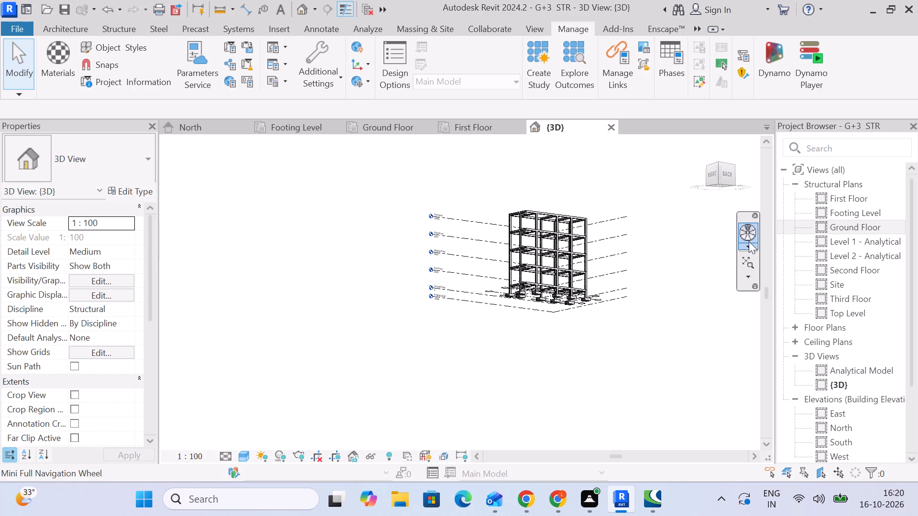
click(748, 234)
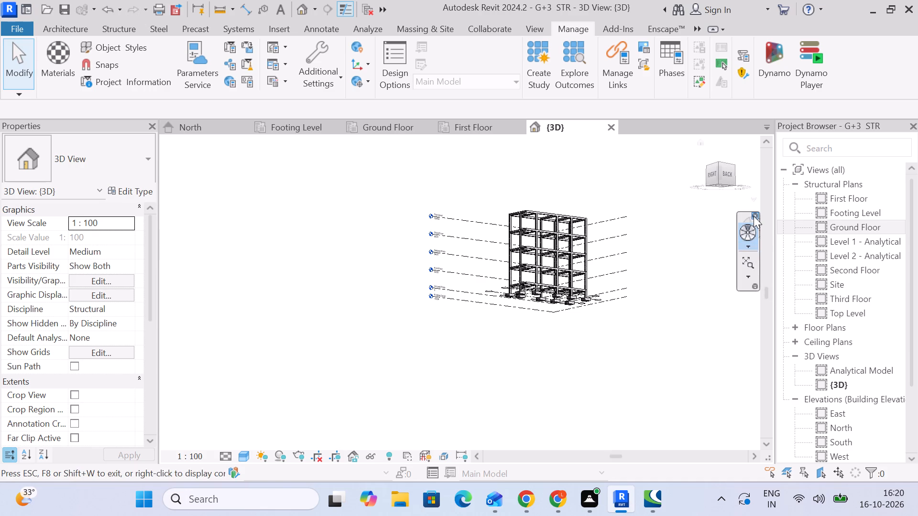
click(752, 229)
click(750, 243)
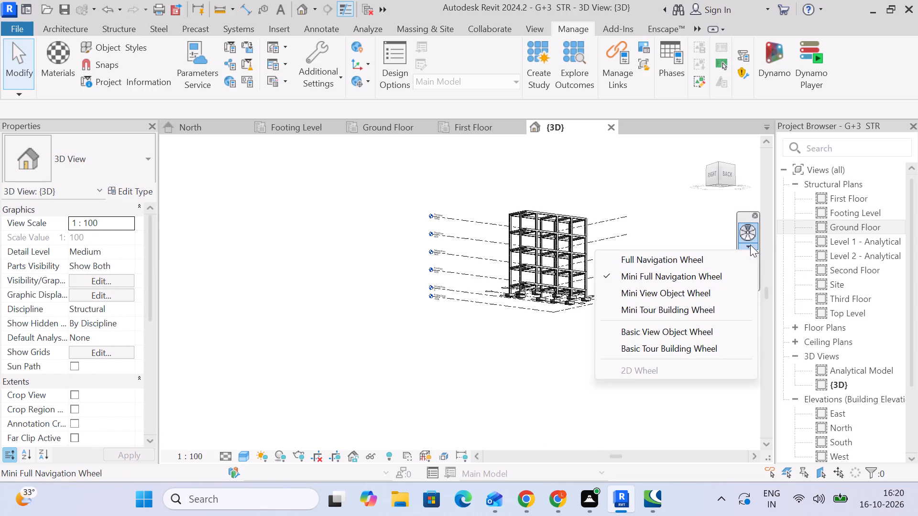
click(652, 331)
Return the 3D view to its home orientation, dismiss the wheel and look over the bare structural frame.
middle_drag(678, 286, 564, 326)
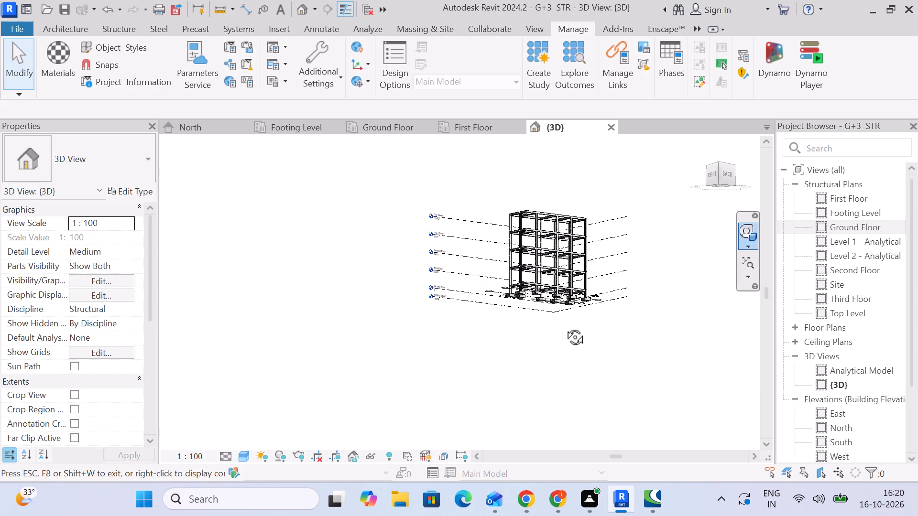
middle_drag(564, 326, 559, 327)
shift+middle_drag(551, 317, 615, 390)
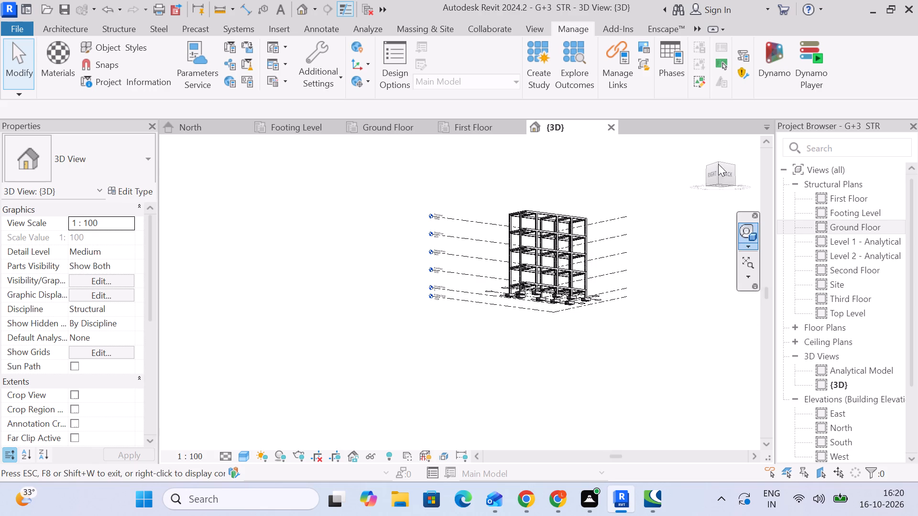
double_click(718, 174)
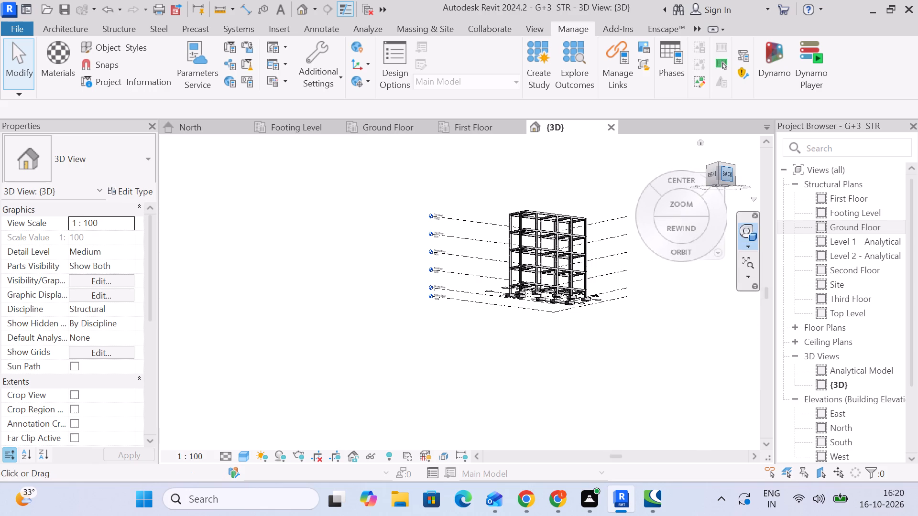
click(717, 177)
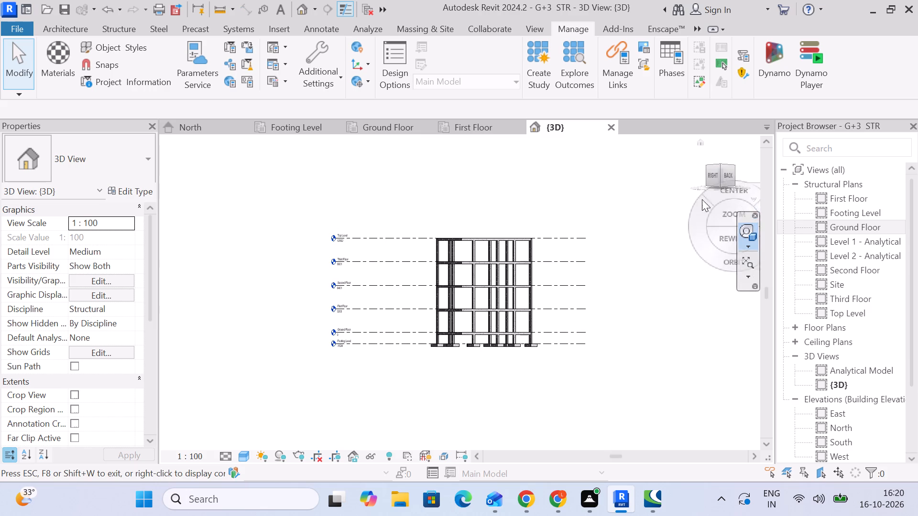
click(698, 144)
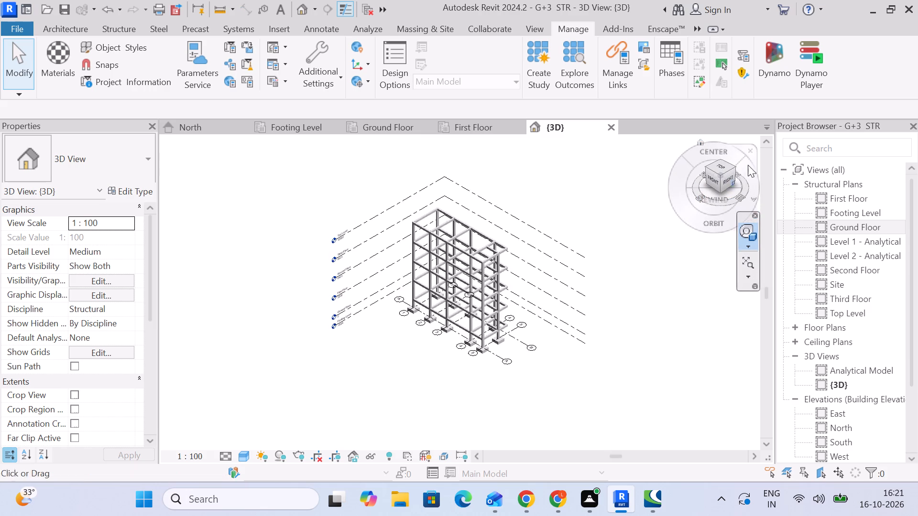
click(749, 151)
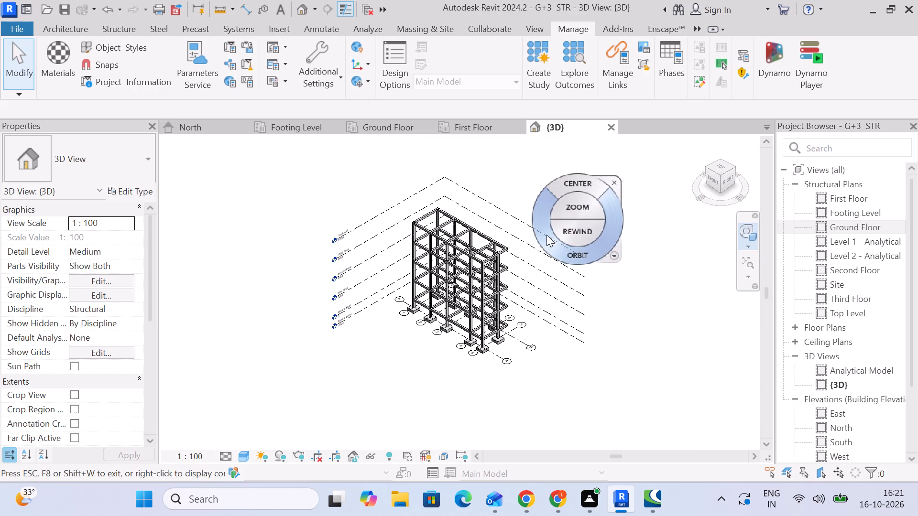
click(628, 172)
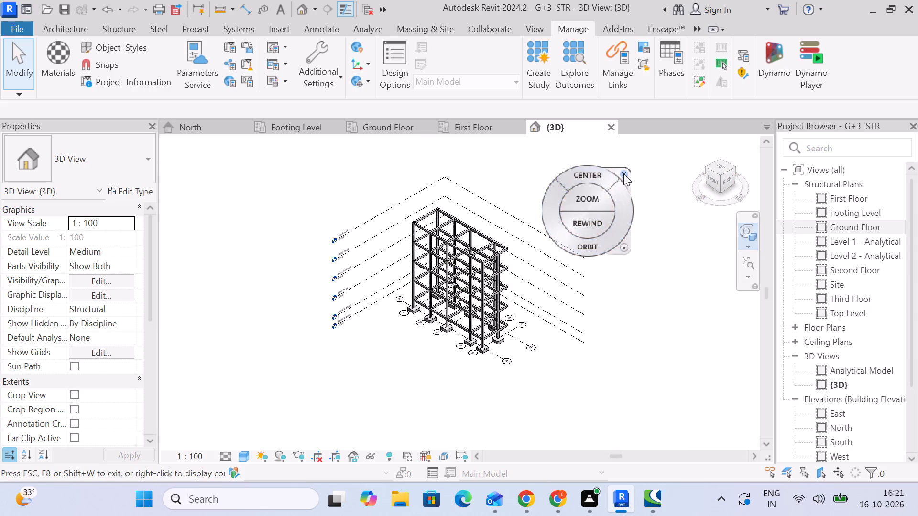
click(623, 173)
shift+middle_drag(613, 218, 529, 194)
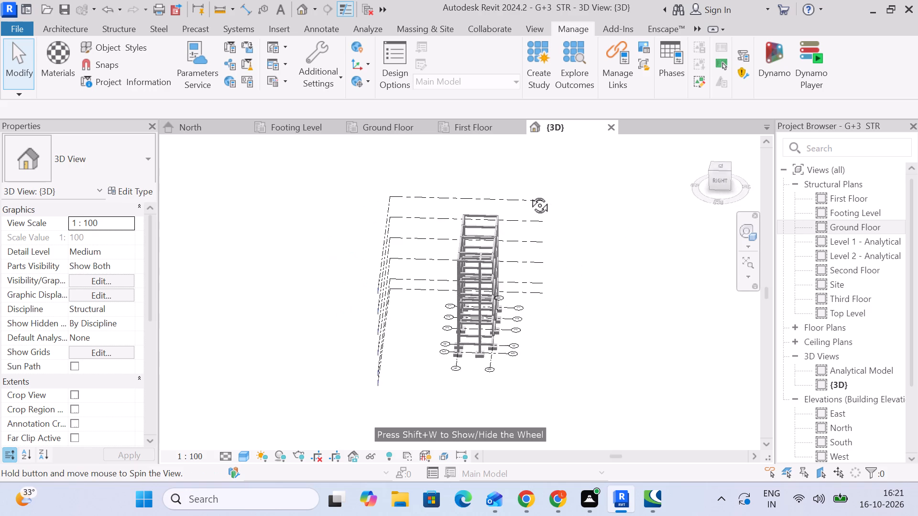
shift+middle_drag(529, 194, 616, 237)
Examine the lower beams, columns and footings at the grid 5 end of the frame, near grids A and B.
click(753, 244)
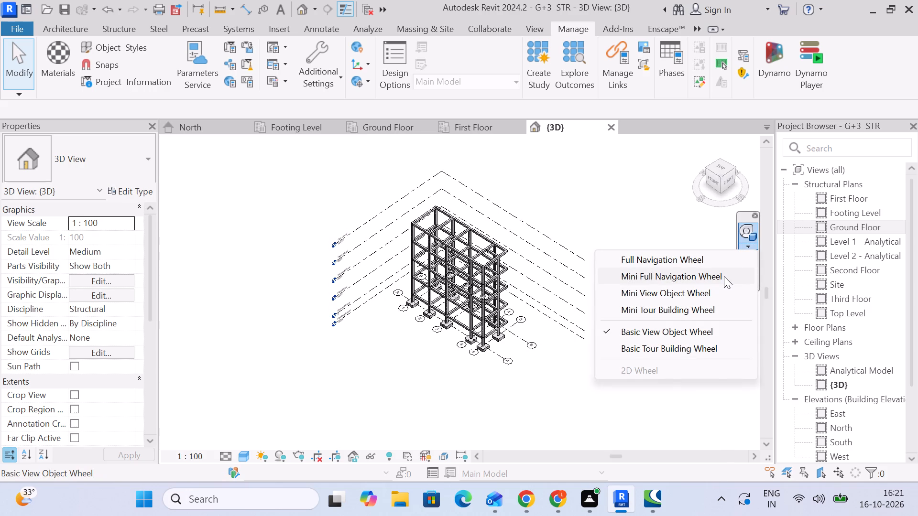
click(652, 222)
scroll(447, 232, up, 2)
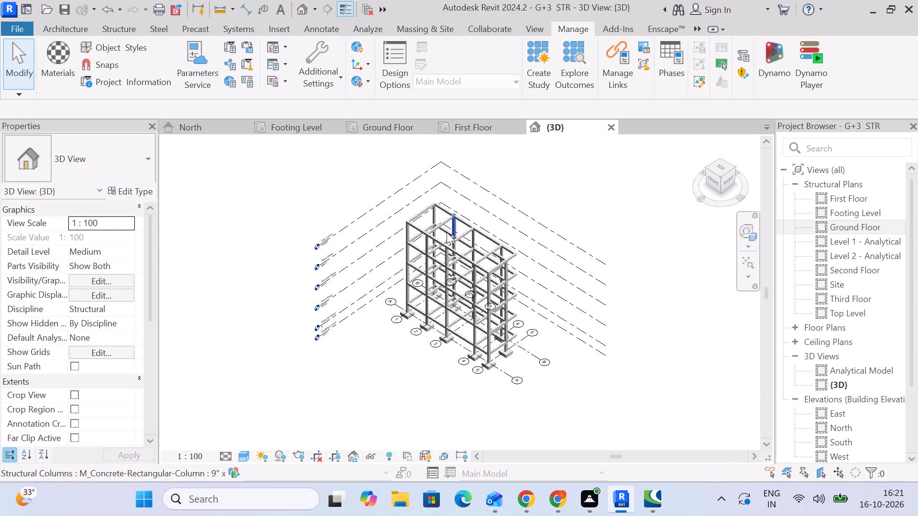
scroll(447, 232, up, 6)
middle_drag(692, 310, 583, 186)
scroll(581, 185, down, 1)
scroll(476, 324, up, 1)
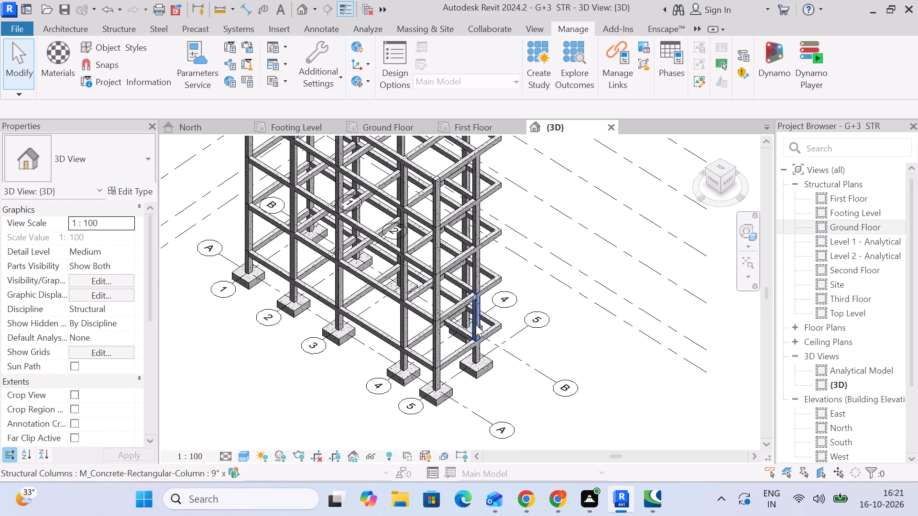
scroll(476, 324, up, 3)
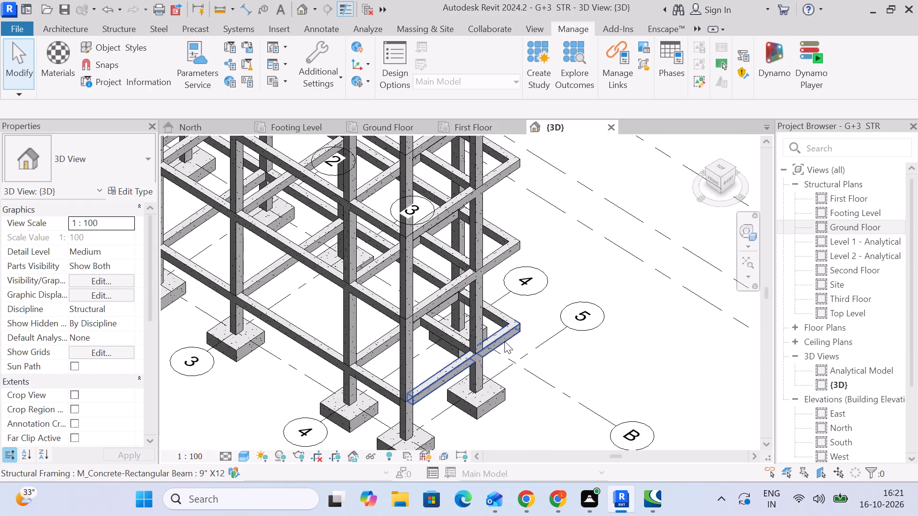
Reload the linked architectural model A ARCH.rvt.
click(624, 78)
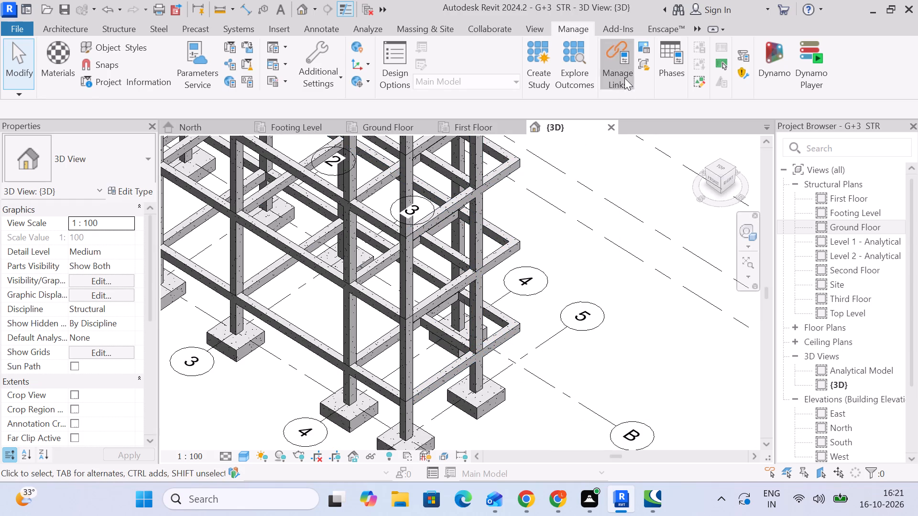
click(293, 114)
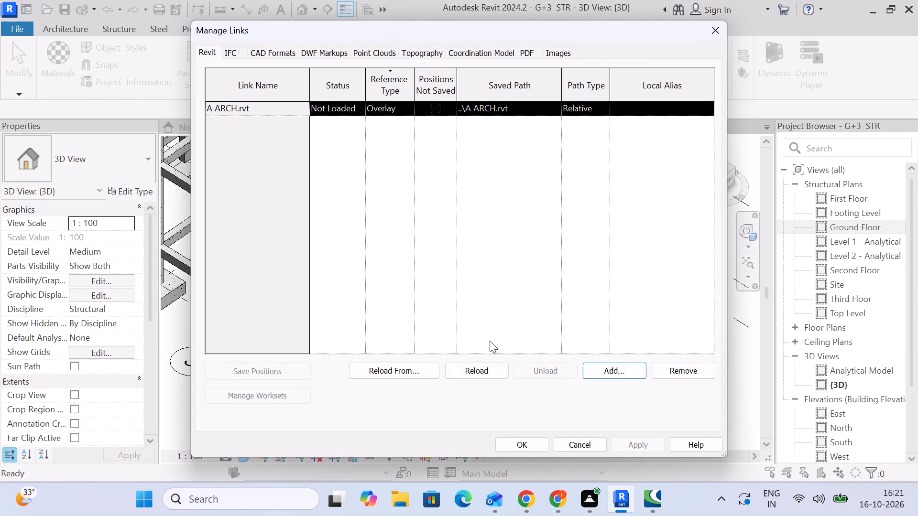
click(485, 362)
click(488, 369)
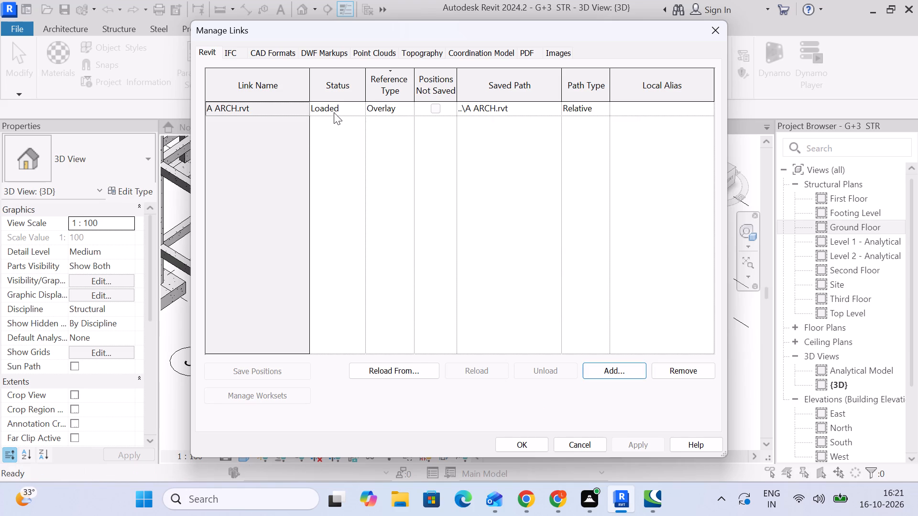
click(524, 442)
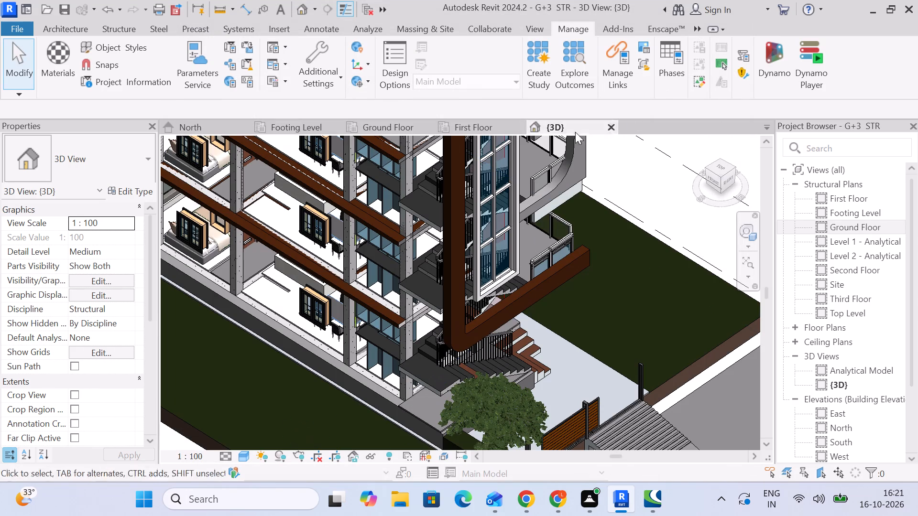
In the First Floor plan, extend the 9" X12" beam on grid B past grid 5 to the linked wall face near grid 6.
drag(462, 129, 470, 135)
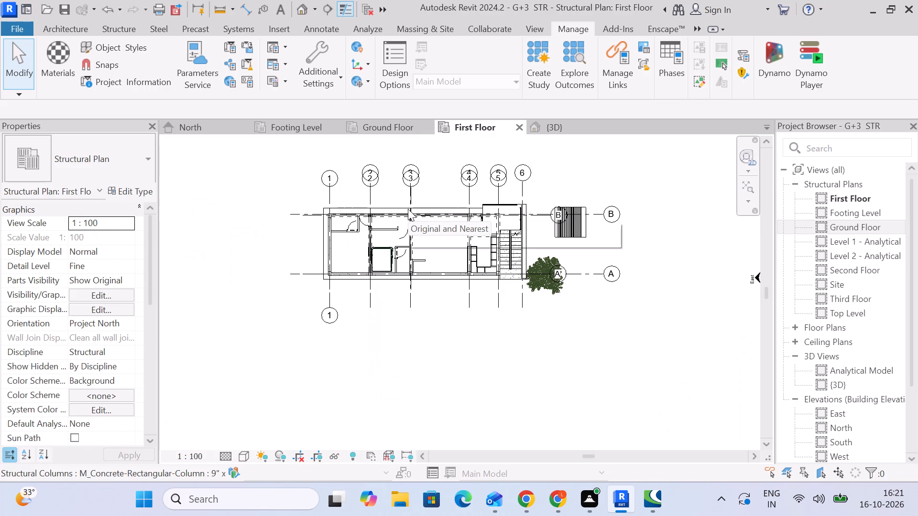
scroll(447, 288, up, 4)
scroll(527, 211, up, 6)
scroll(523, 169, up, 4)
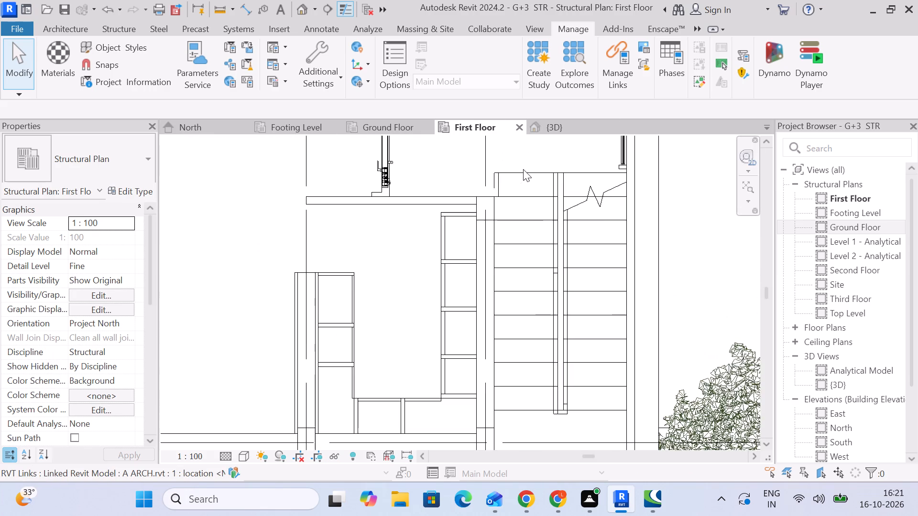
middle_drag(544, 229, 498, 275)
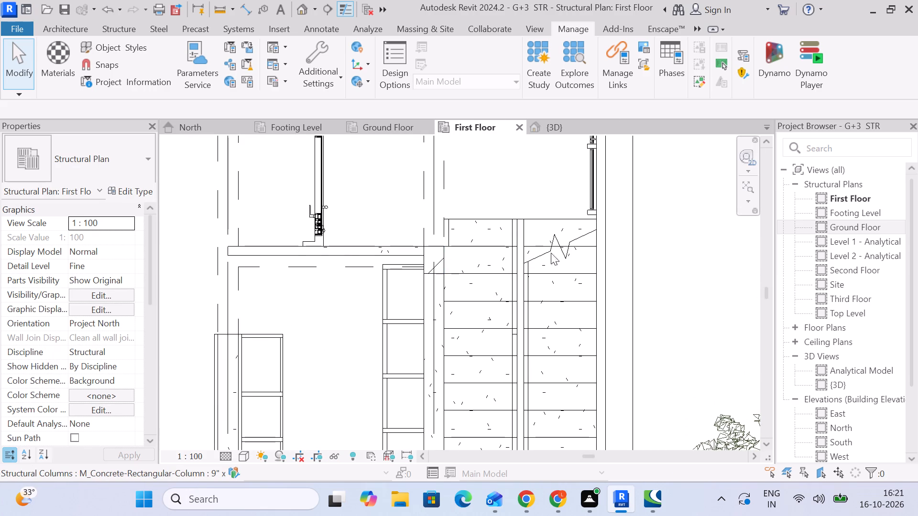
middle_drag(580, 252, 597, 332)
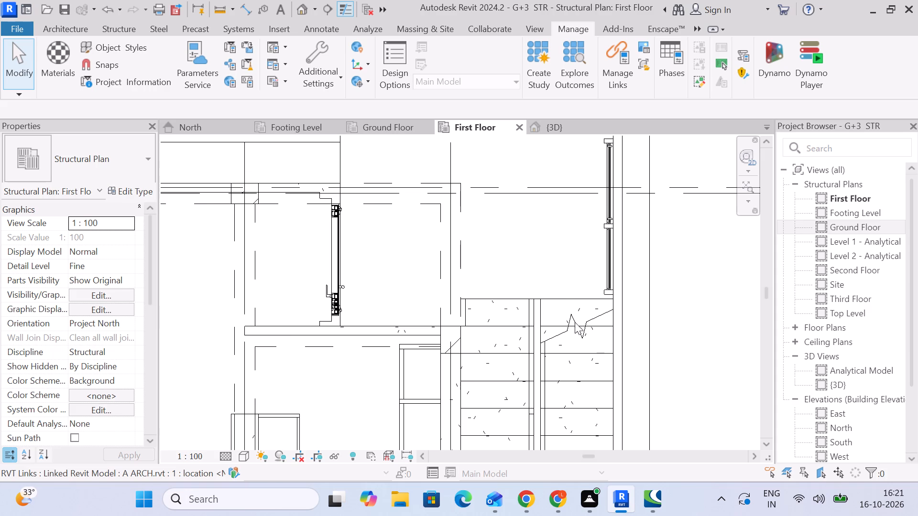
middle_drag(575, 253, 546, 349)
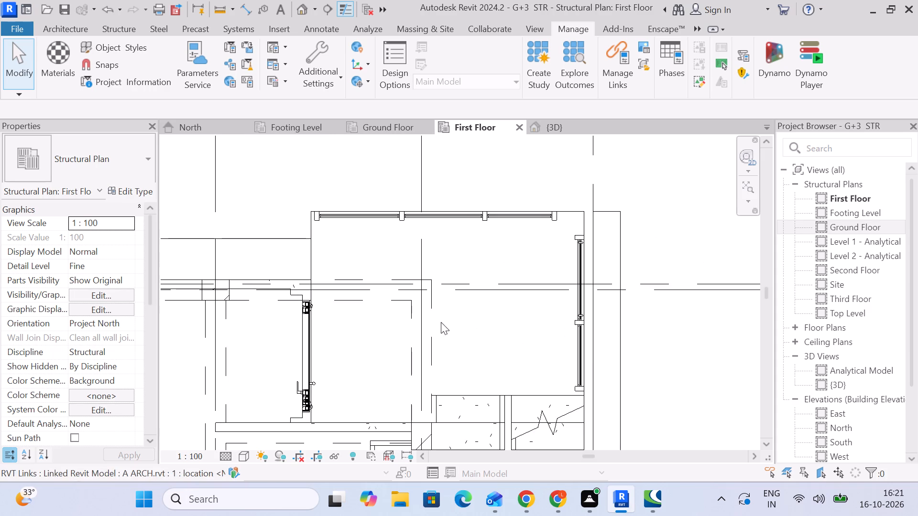
click(400, 303)
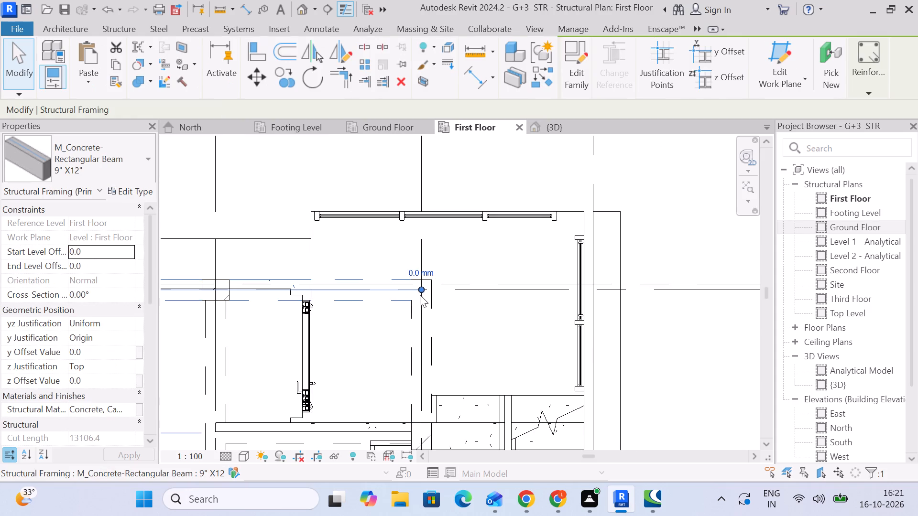
drag(422, 290, 579, 293)
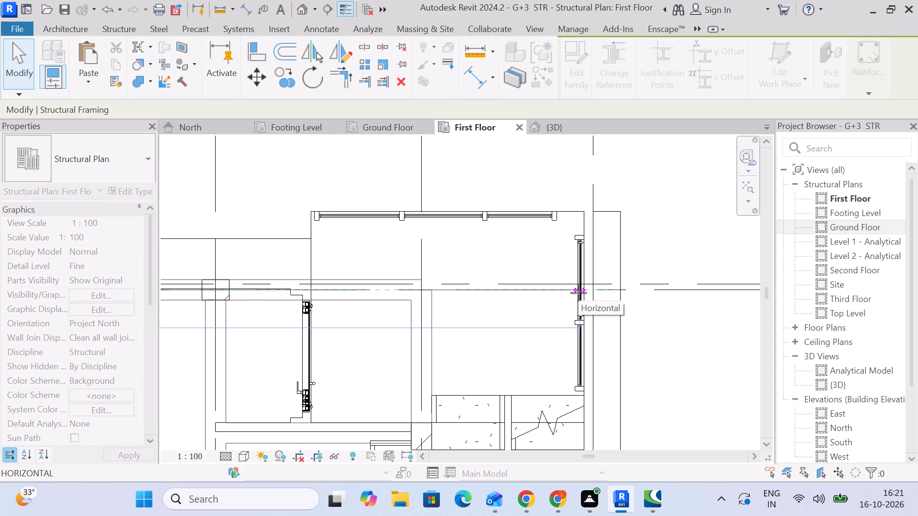
drag(579, 293, 585, 291)
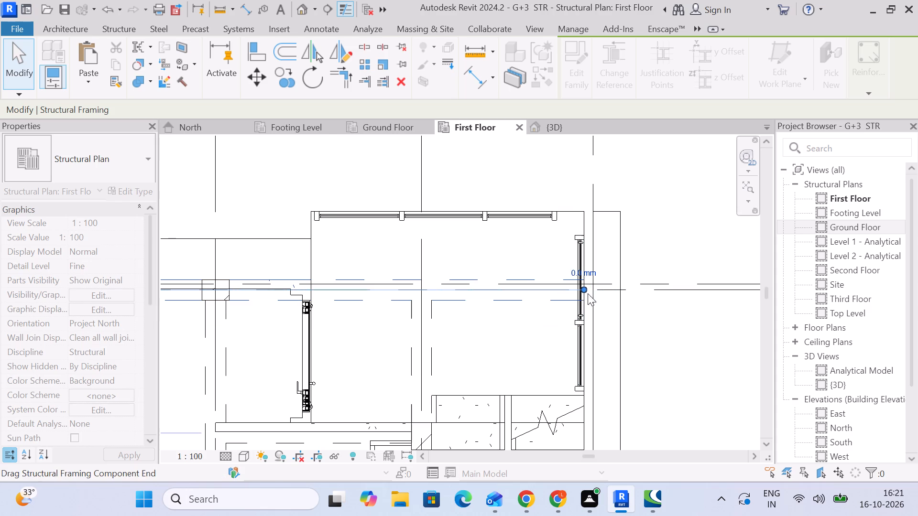
middle_drag(348, 322, 422, 309)
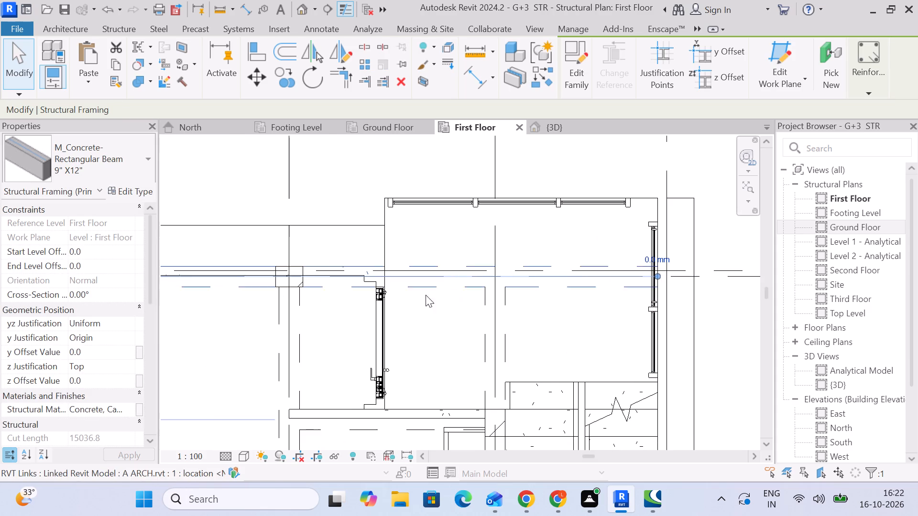
click(370, 165)
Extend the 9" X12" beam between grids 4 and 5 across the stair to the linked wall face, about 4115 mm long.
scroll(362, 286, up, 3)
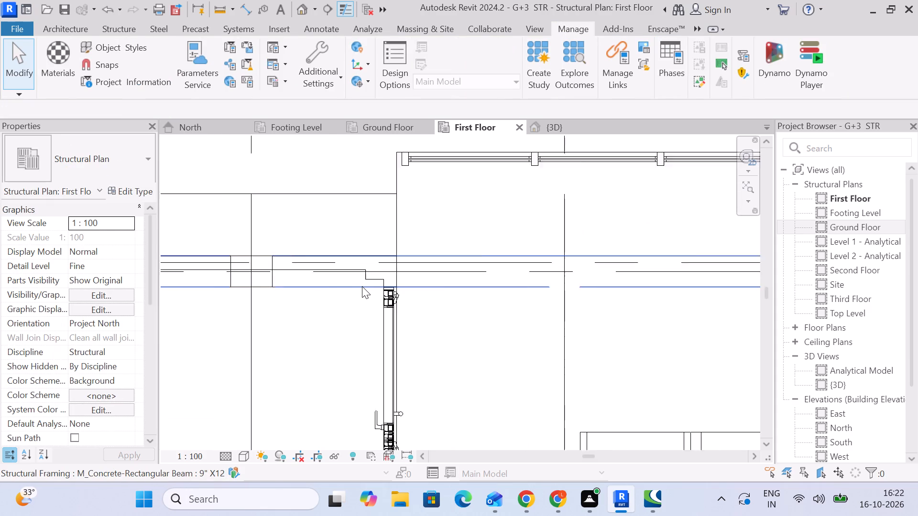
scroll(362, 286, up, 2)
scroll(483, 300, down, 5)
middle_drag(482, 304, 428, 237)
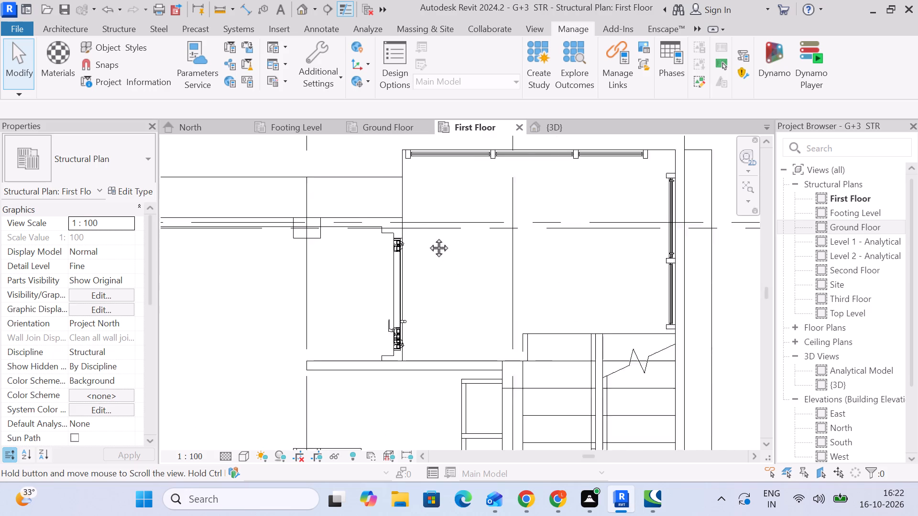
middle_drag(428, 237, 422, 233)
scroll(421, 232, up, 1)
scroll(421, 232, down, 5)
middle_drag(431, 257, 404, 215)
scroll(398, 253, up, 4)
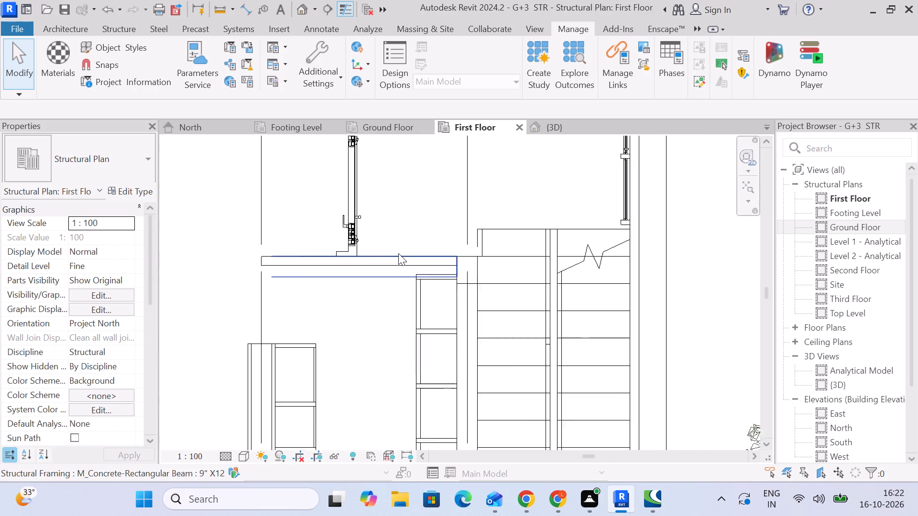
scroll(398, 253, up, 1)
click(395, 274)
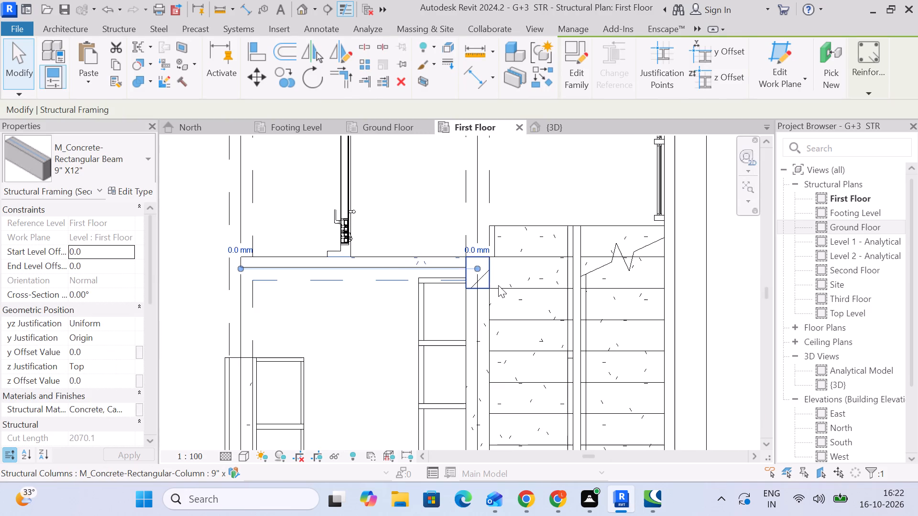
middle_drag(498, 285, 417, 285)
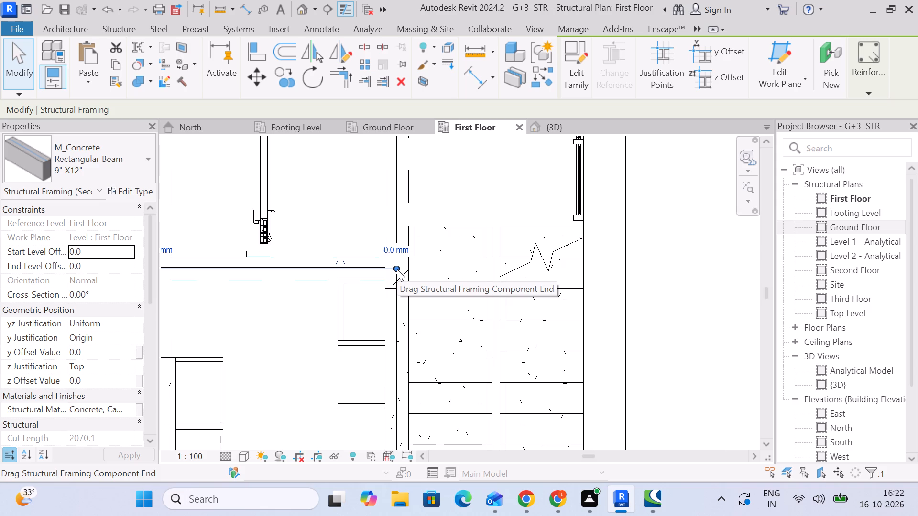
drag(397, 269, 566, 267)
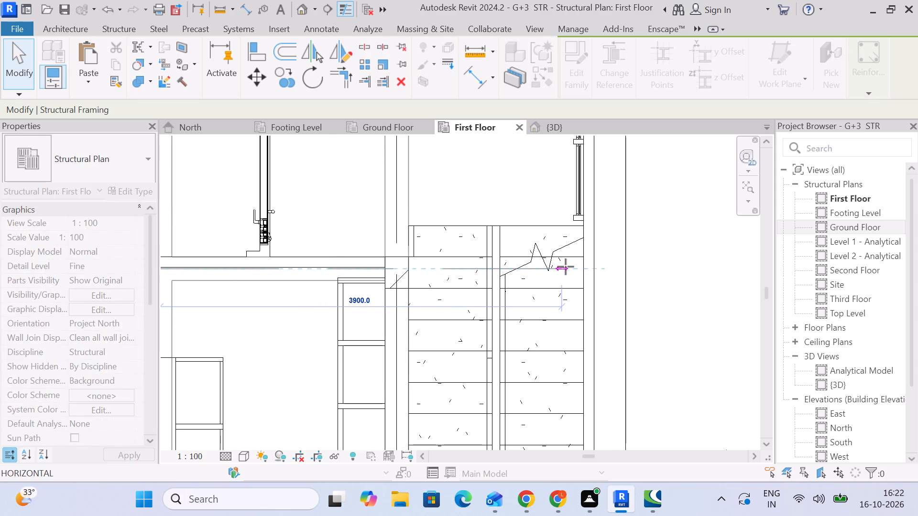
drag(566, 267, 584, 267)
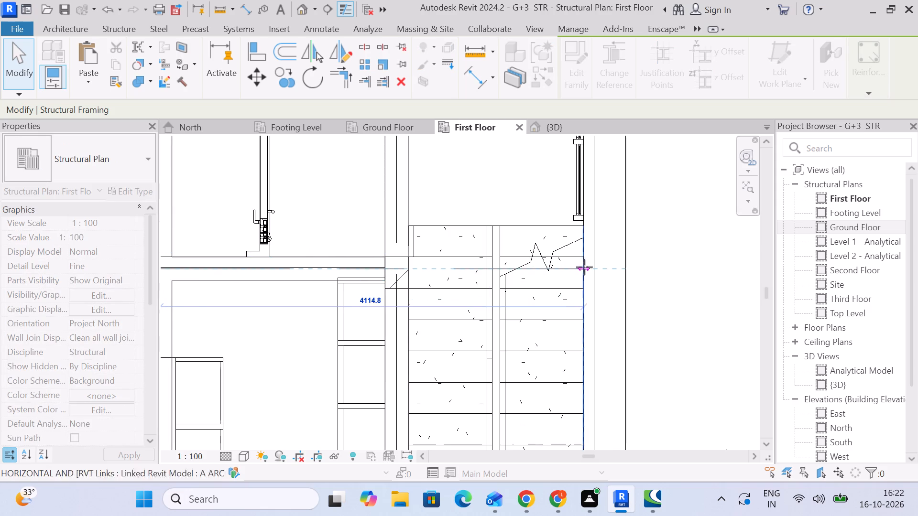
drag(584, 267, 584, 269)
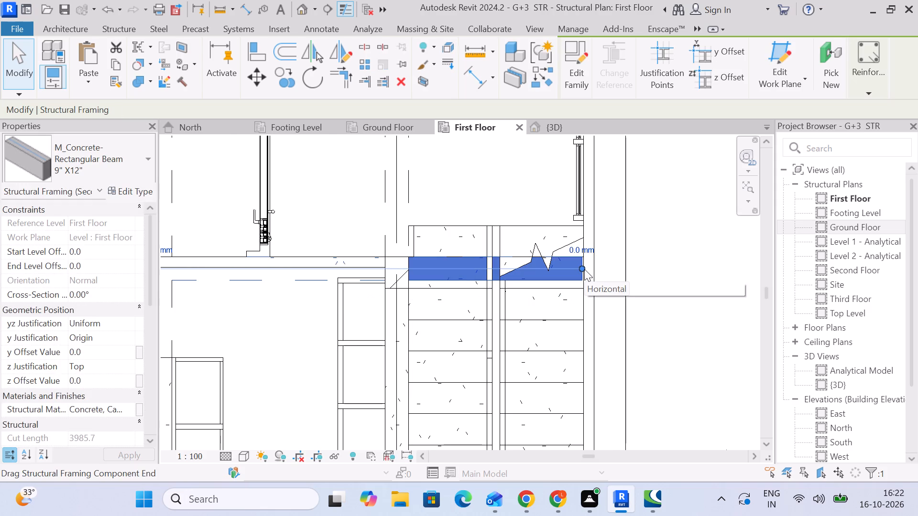
Examine the extended beam in 3D from below, checking it against the linked staircase flight and first-floor landing.
click(564, 127)
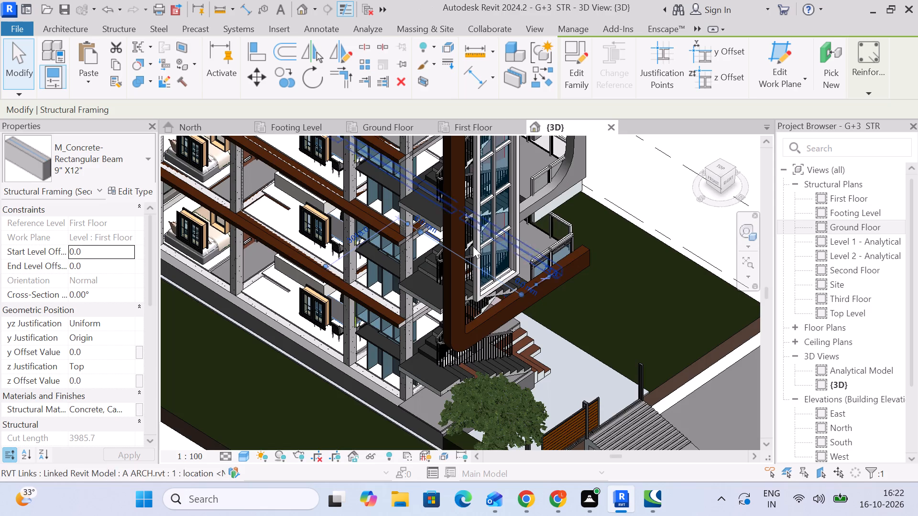
scroll(604, 250, down, 3)
middle_drag(602, 252, 563, 199)
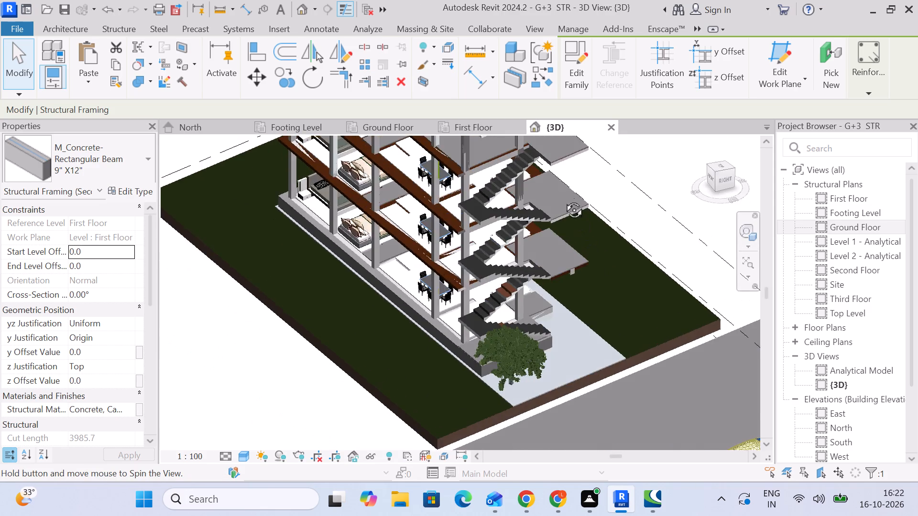
middle_drag(563, 199, 500, 116)
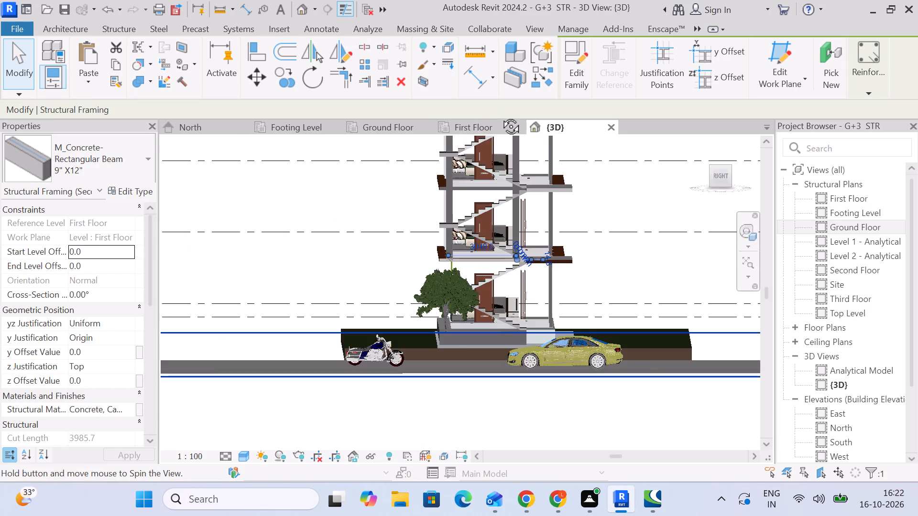
middle_drag(500, 116, 478, 110)
scroll(522, 275, up, 4)
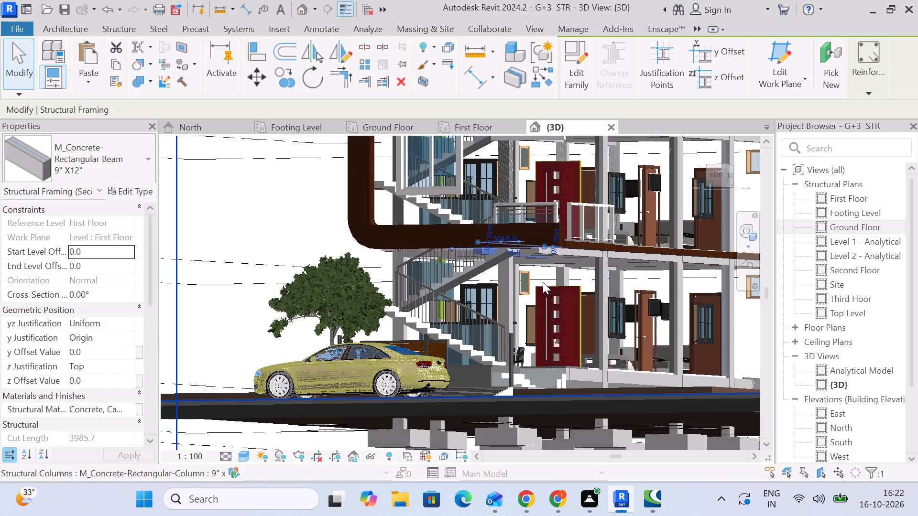
scroll(555, 284, up, 4)
shift+middle_drag(532, 284, 540, 249)
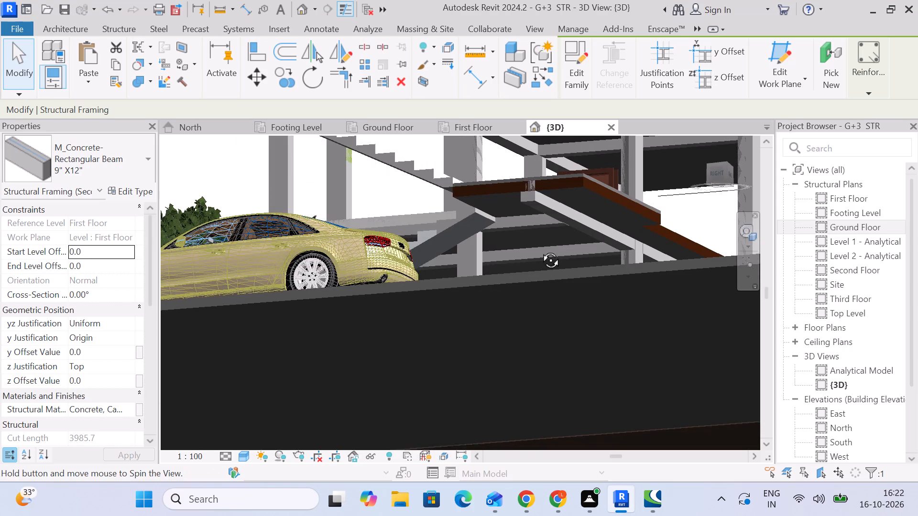
shift+middle_drag(540, 249, 599, 278)
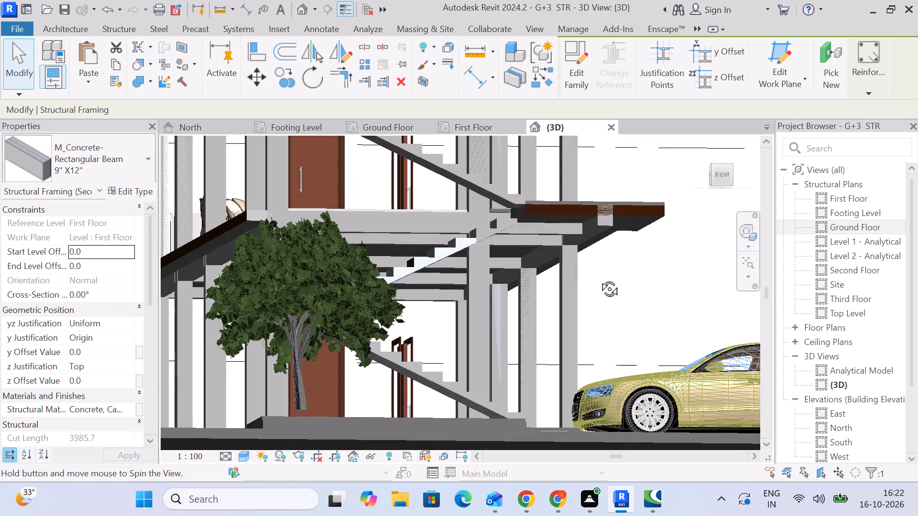
shift+middle_drag(599, 278, 601, 278)
scroll(601, 278, up, 1)
scroll(513, 231, up, 4)
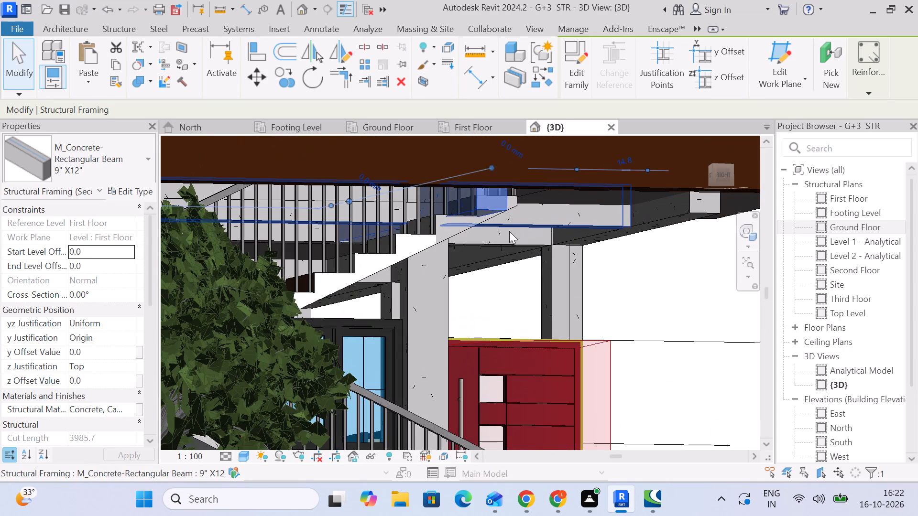
middle_drag(504, 235, 514, 213)
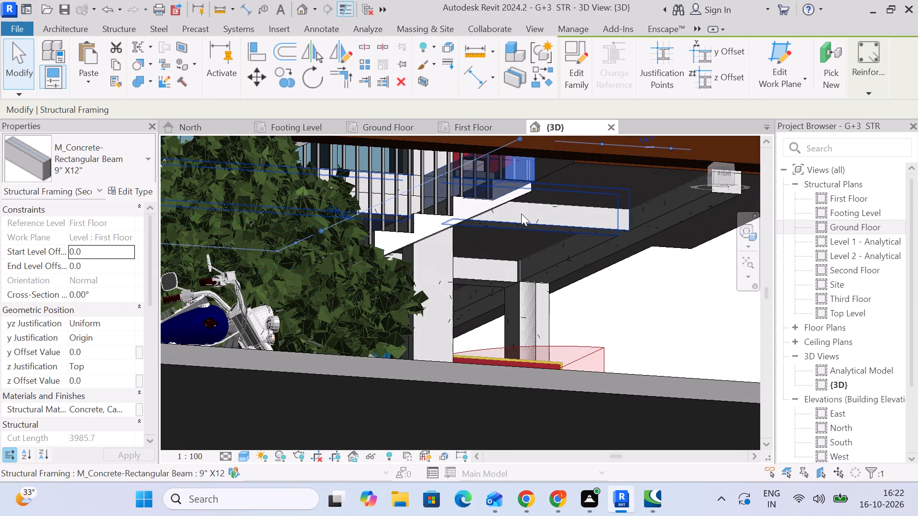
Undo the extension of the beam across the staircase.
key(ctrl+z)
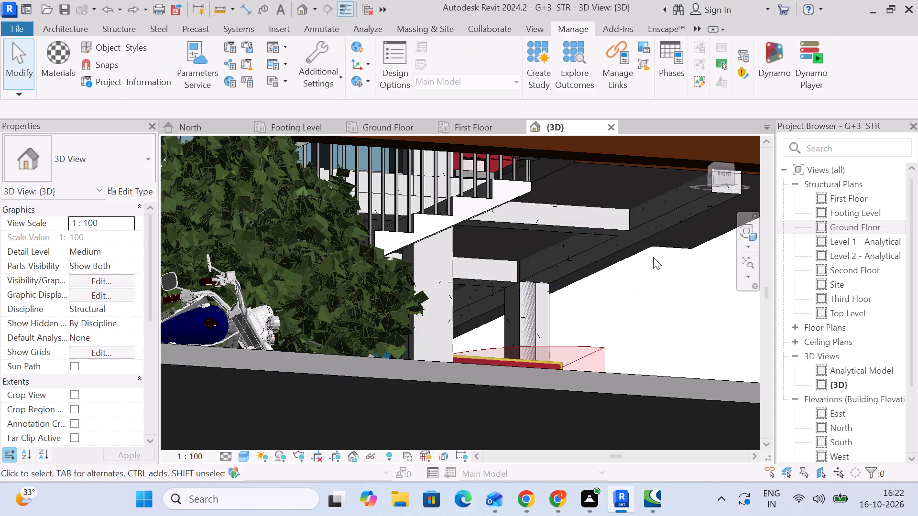
Examine the first-floor beams around the staircase and balcony in 3D from below, checking how they meet the linked stair flight.
scroll(653, 257, down, 4)
shift+middle_drag(662, 261, 656, 238)
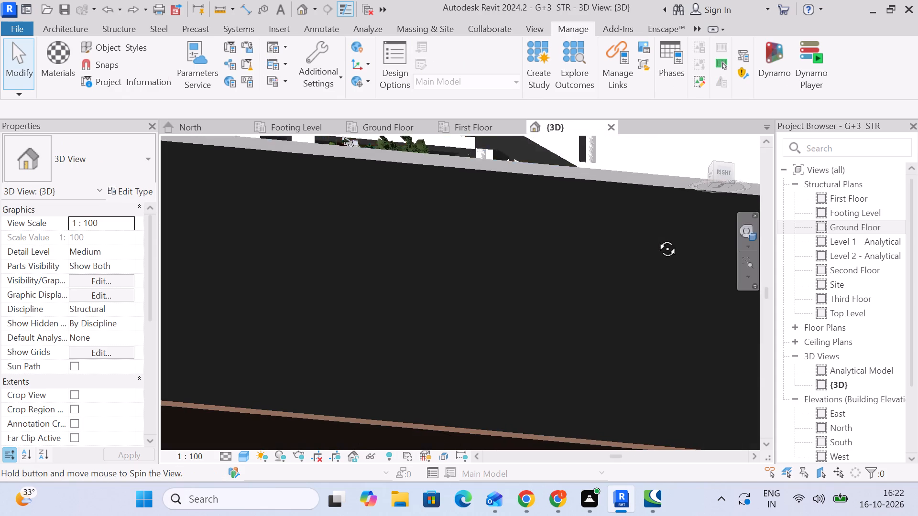
shift+middle_drag(656, 238, 568, 252)
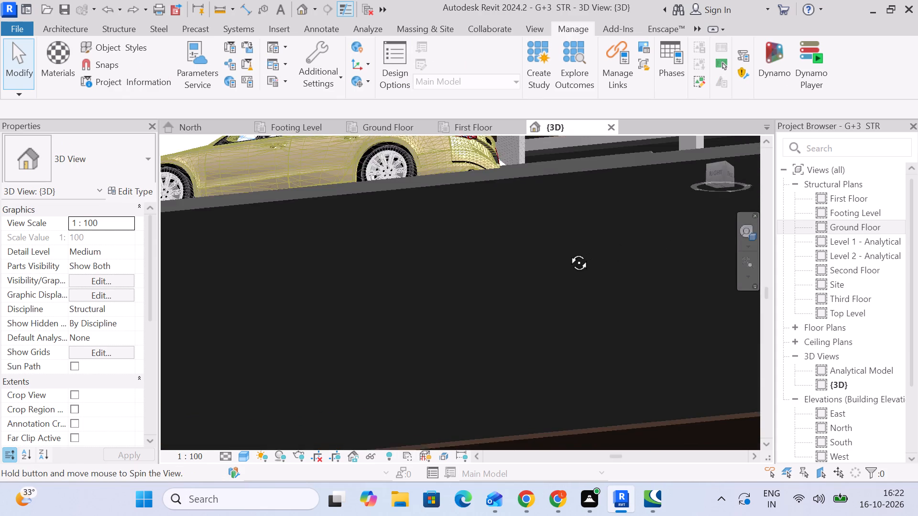
shift+middle_drag(568, 252, 546, 263)
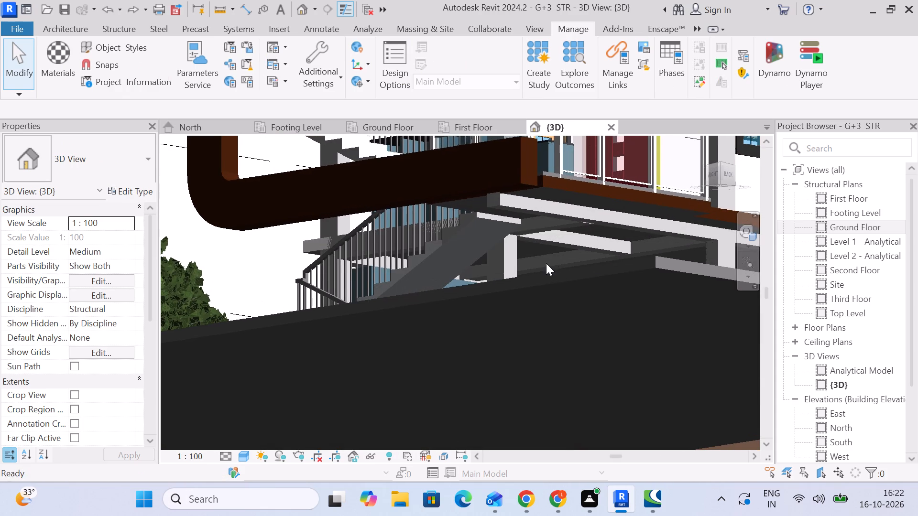
scroll(507, 225, up, 8)
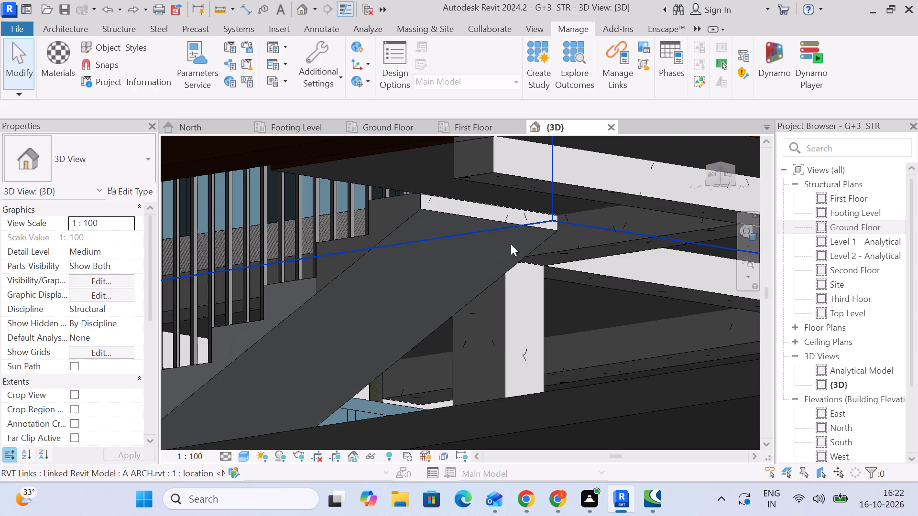
shift+middle_drag(537, 266, 514, 265)
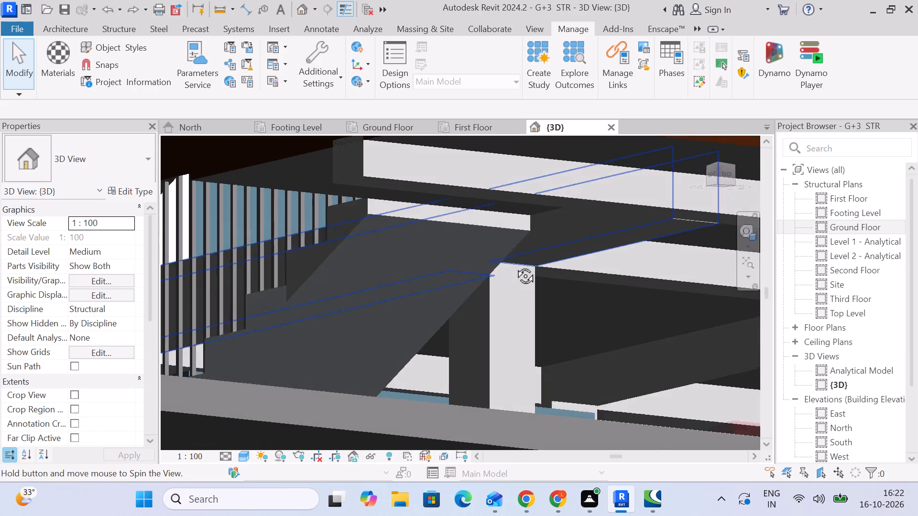
shift+middle_drag(514, 265, 502, 225)
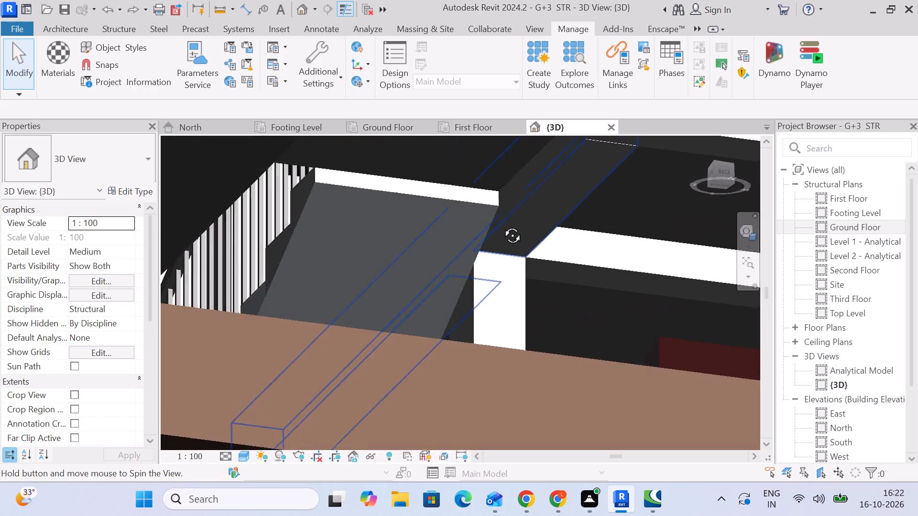
shift+middle_drag(502, 225, 467, 258)
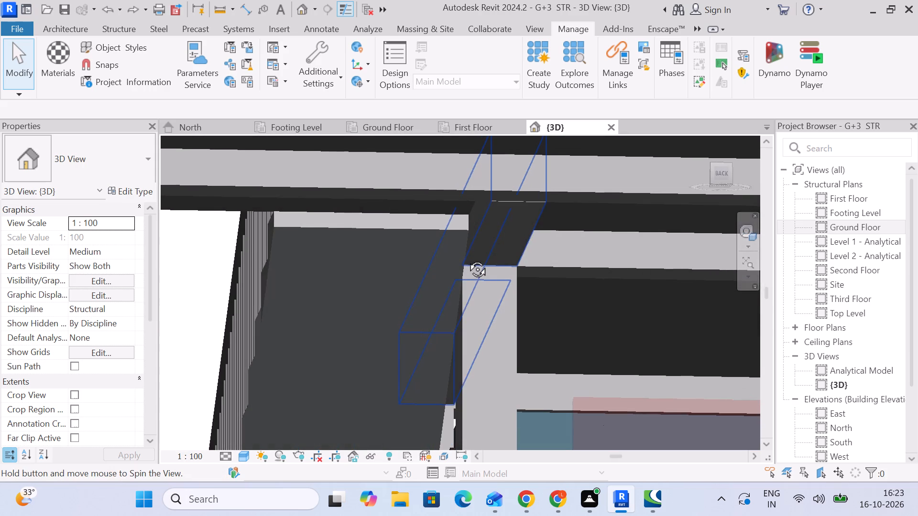
shift+middle_drag(467, 258, 461, 259)
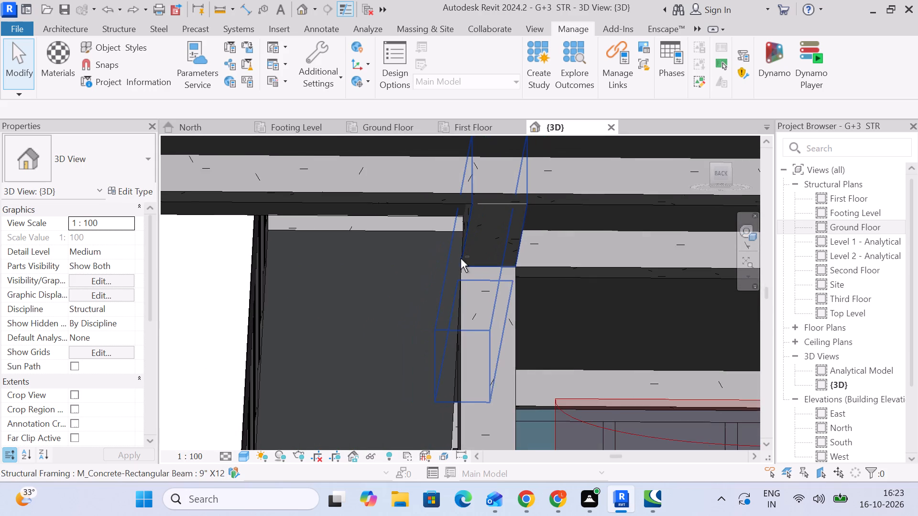
scroll(460, 257, down, 5)
shift+middle_drag(462, 256, 469, 237)
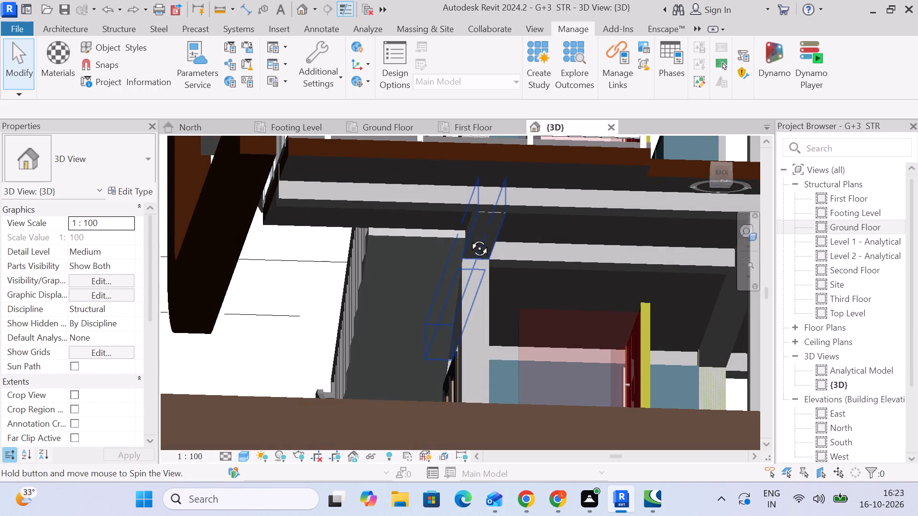
shift+middle_drag(469, 237, 458, 269)
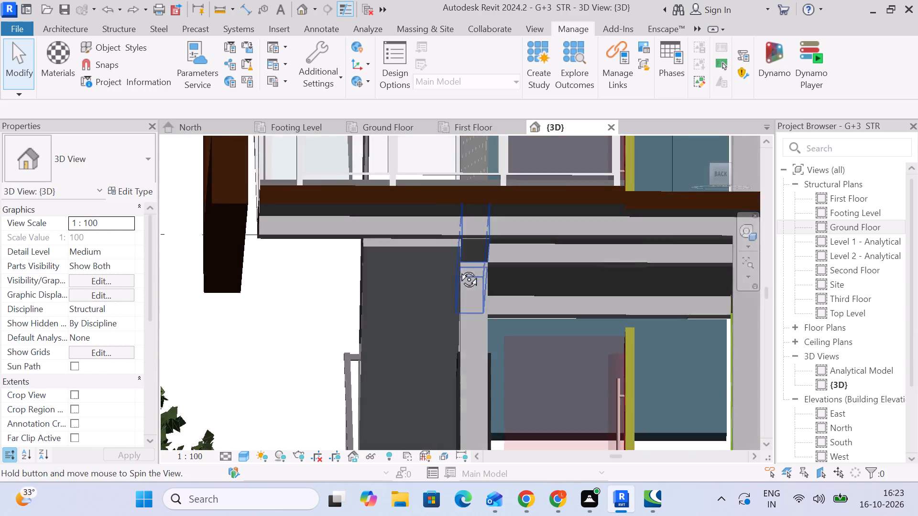
shift+middle_drag(458, 269, 717, 328)
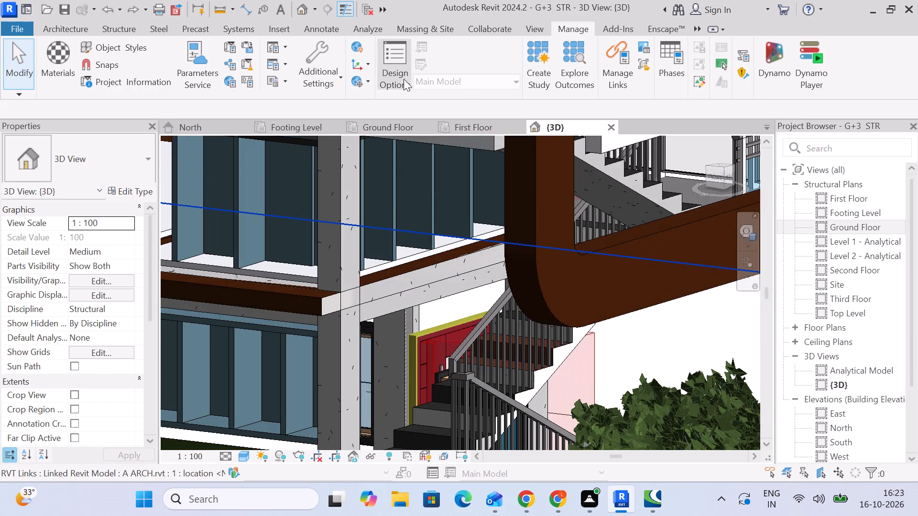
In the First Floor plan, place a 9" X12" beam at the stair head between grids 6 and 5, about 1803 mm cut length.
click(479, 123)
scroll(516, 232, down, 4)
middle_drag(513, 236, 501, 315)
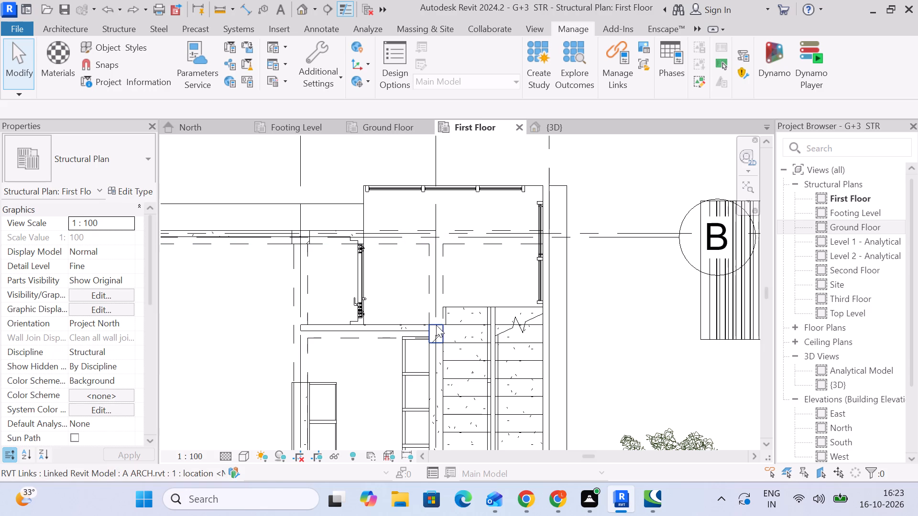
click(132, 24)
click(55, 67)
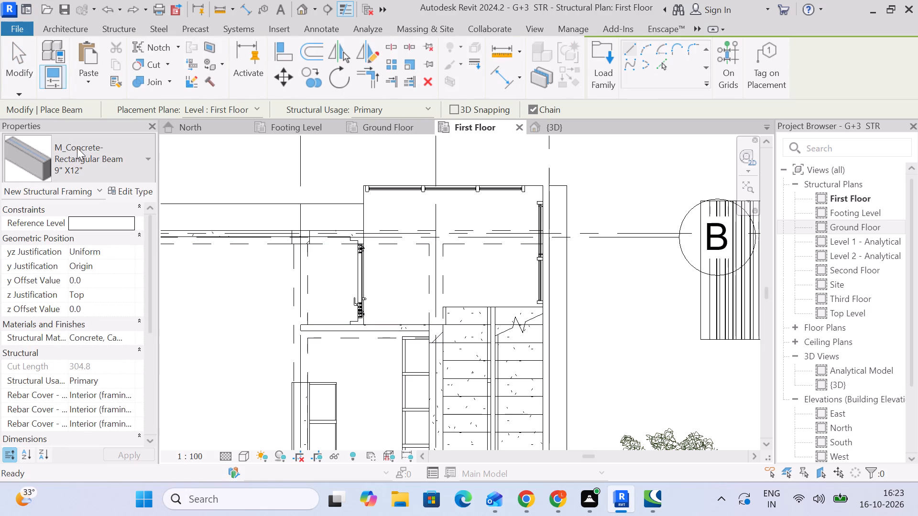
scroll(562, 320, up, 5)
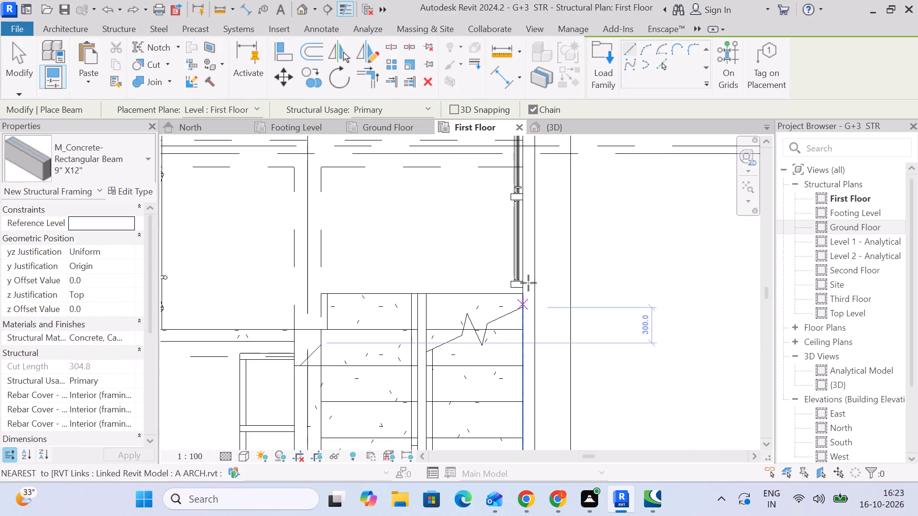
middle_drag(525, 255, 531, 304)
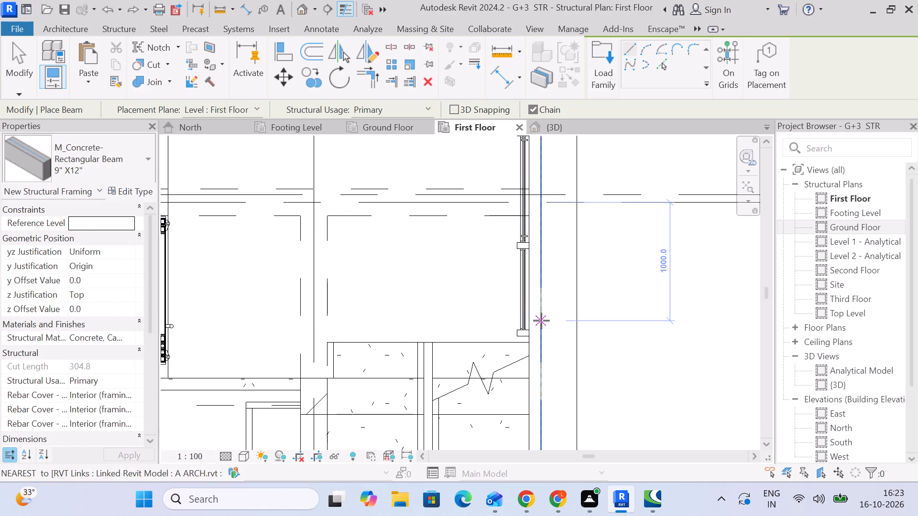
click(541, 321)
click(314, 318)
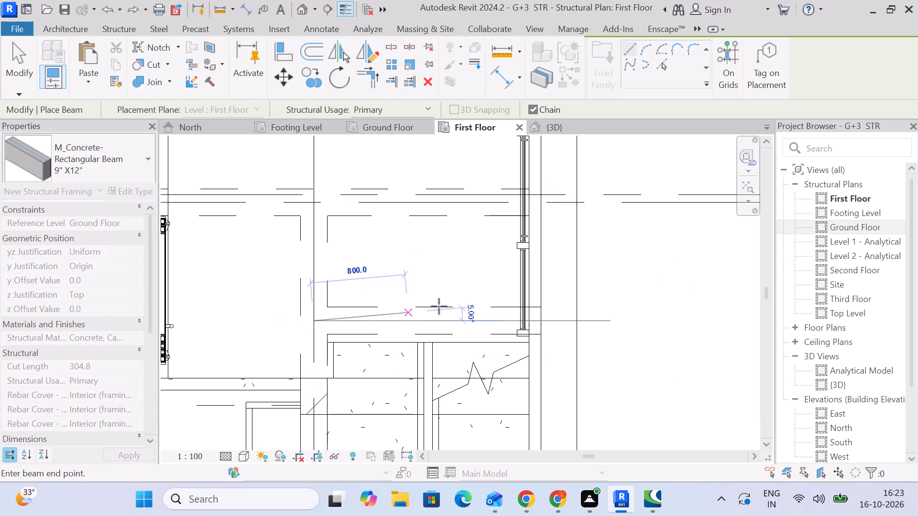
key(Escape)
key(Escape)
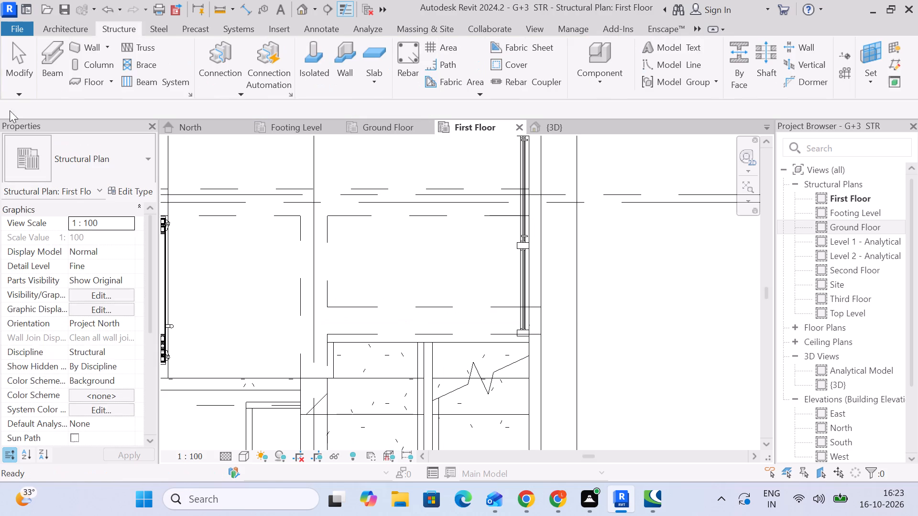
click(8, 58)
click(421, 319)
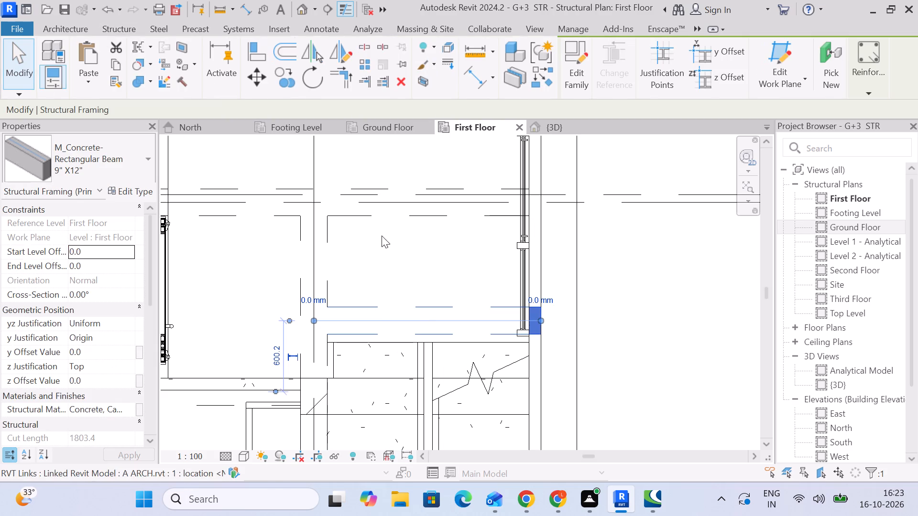
Extend the 9" X12" beam on grid 5 past grid B to the linked balcony railing, making its cut length about 5264 mm.
scroll(374, 218, down, 3)
middle_drag(374, 218, 386, 286)
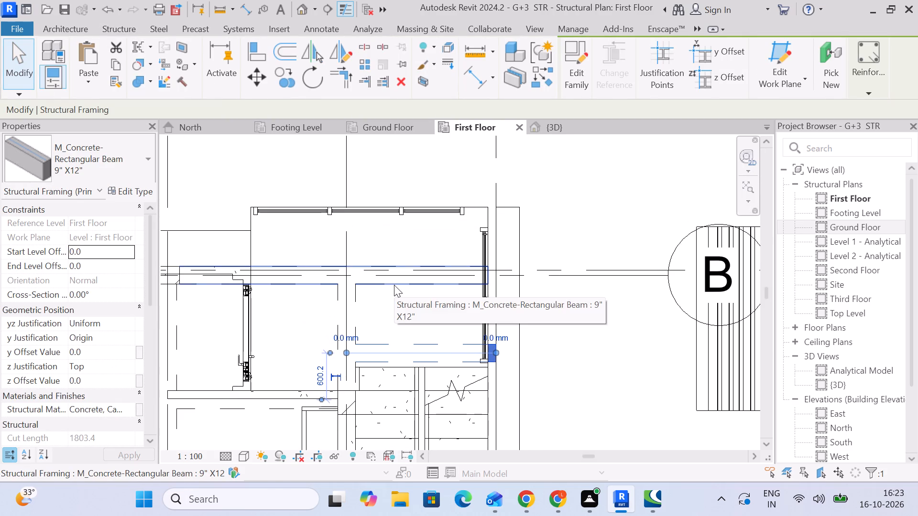
scroll(394, 285, down, 7)
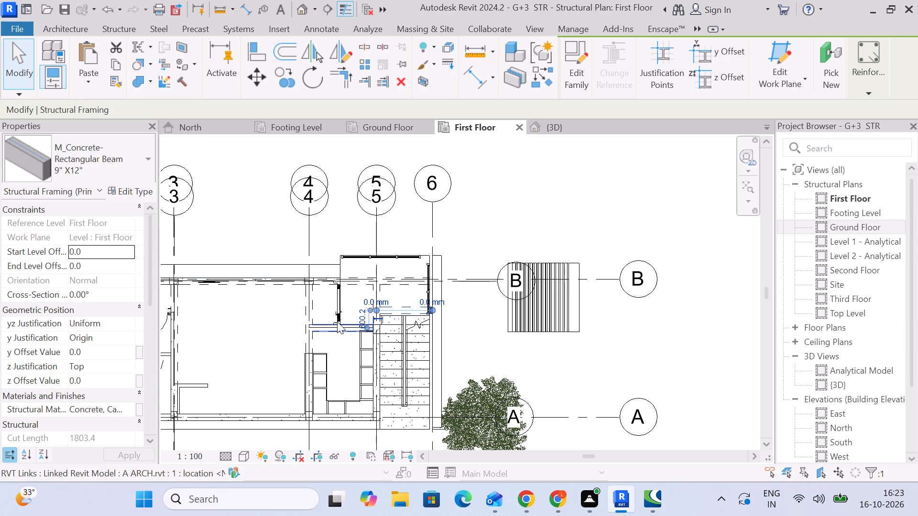
scroll(372, 327, up, 4)
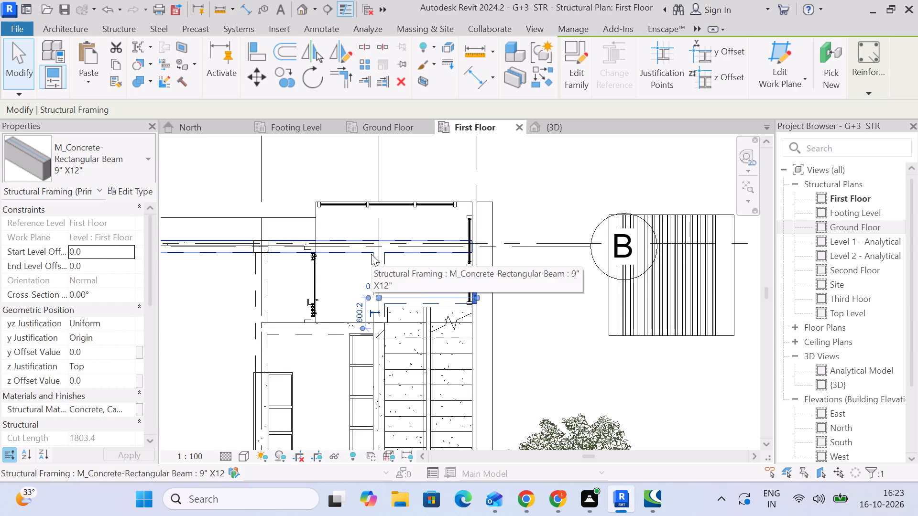
scroll(380, 251, up, 4)
click(388, 268)
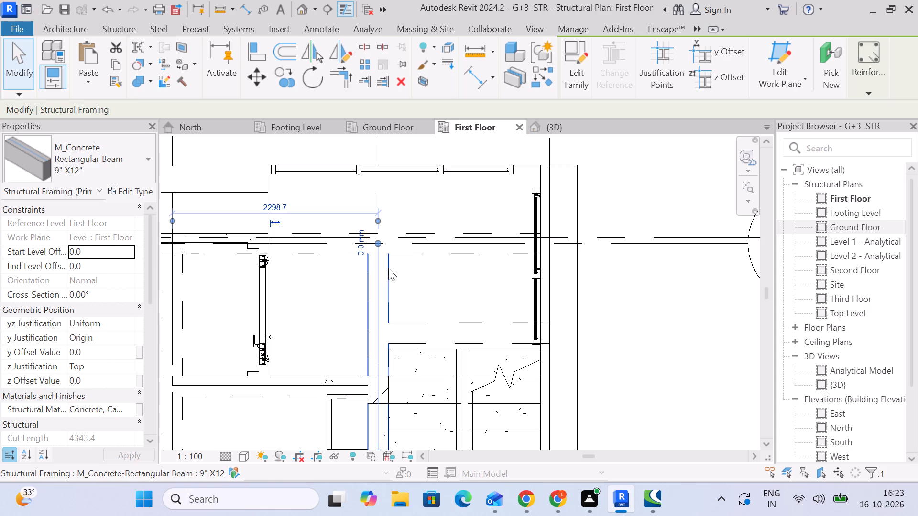
scroll(388, 269, down, 5)
scroll(389, 270, up, 5)
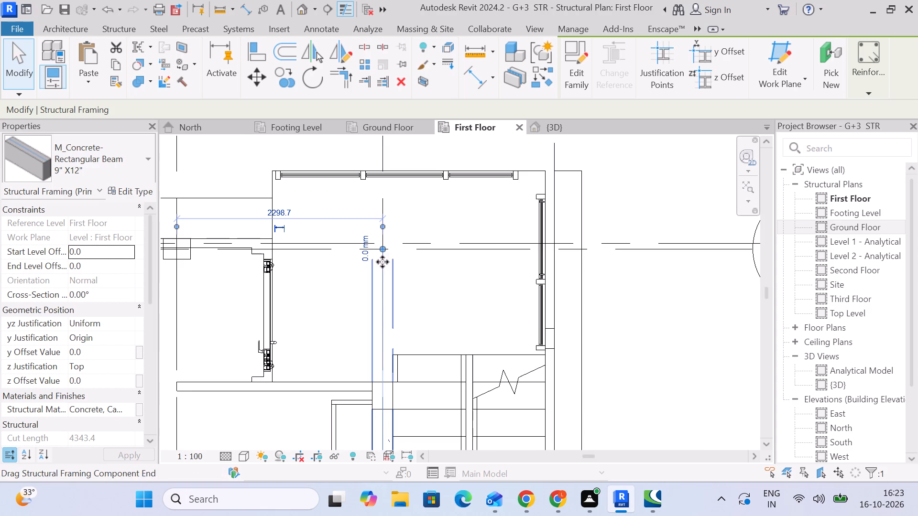
drag(382, 248, 391, 190)
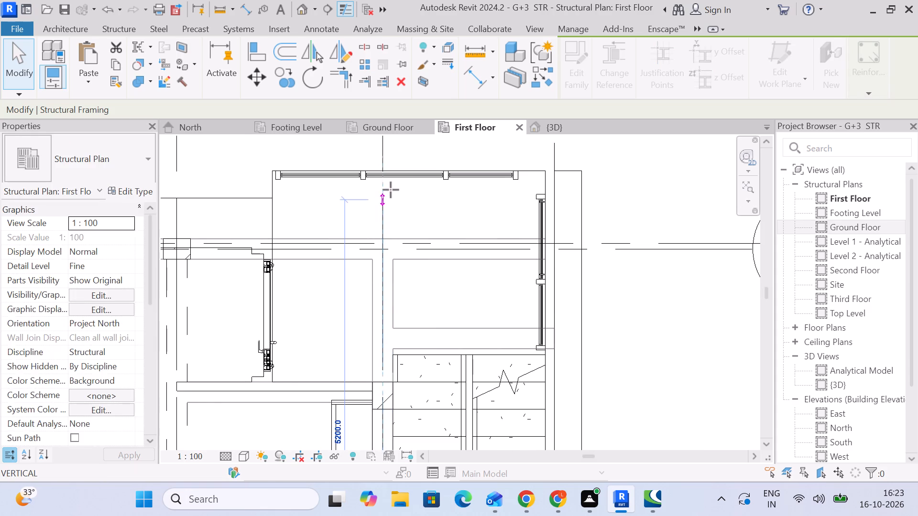
drag(391, 190, 382, 175)
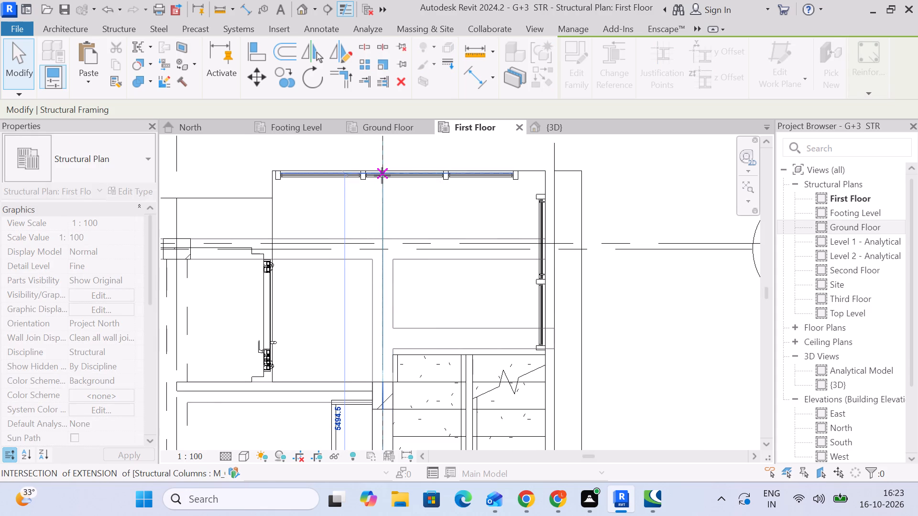
drag(382, 175, 382, 180)
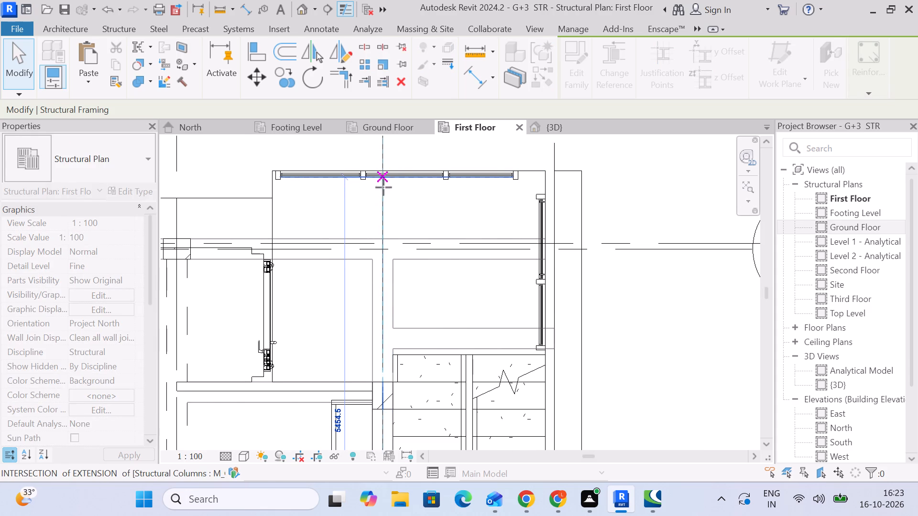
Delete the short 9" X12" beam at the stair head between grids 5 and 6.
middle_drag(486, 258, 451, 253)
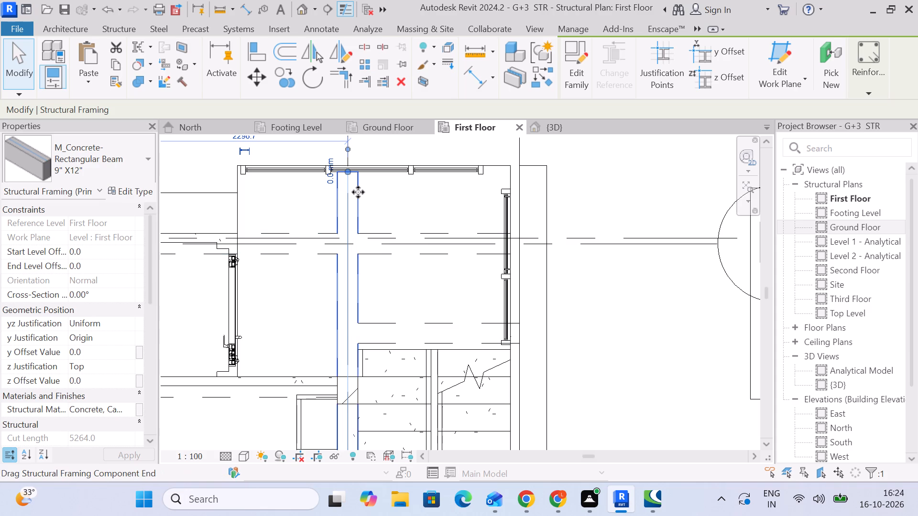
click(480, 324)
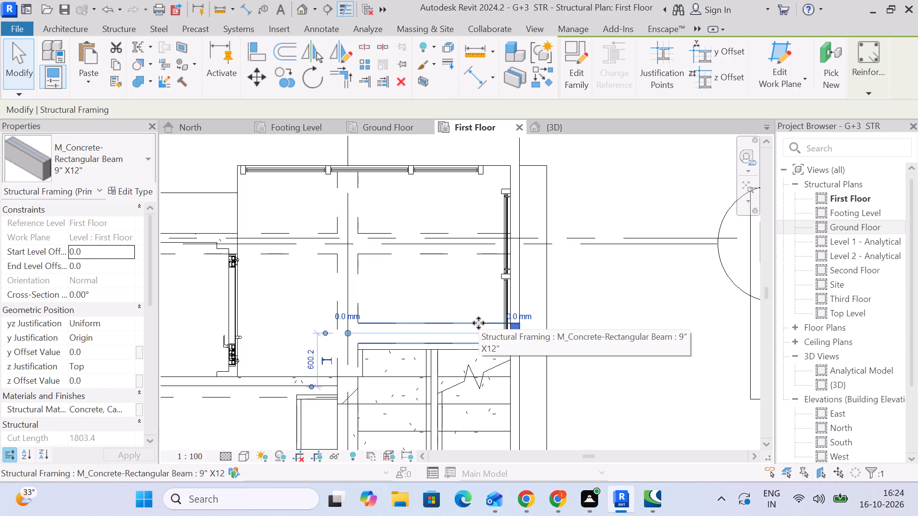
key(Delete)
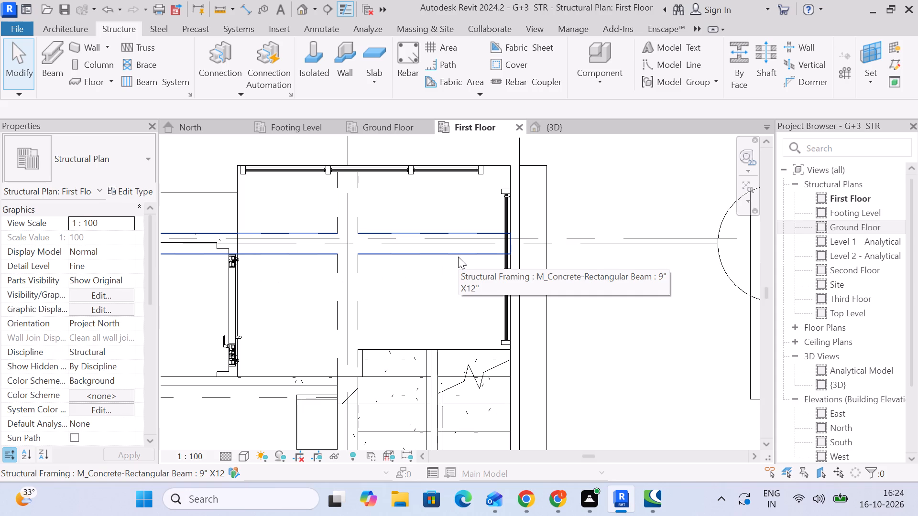
Examine the extended grid 5 beam in 3D from below, checking it against the balcony edge, grid B beam and staircase.
click(542, 131)
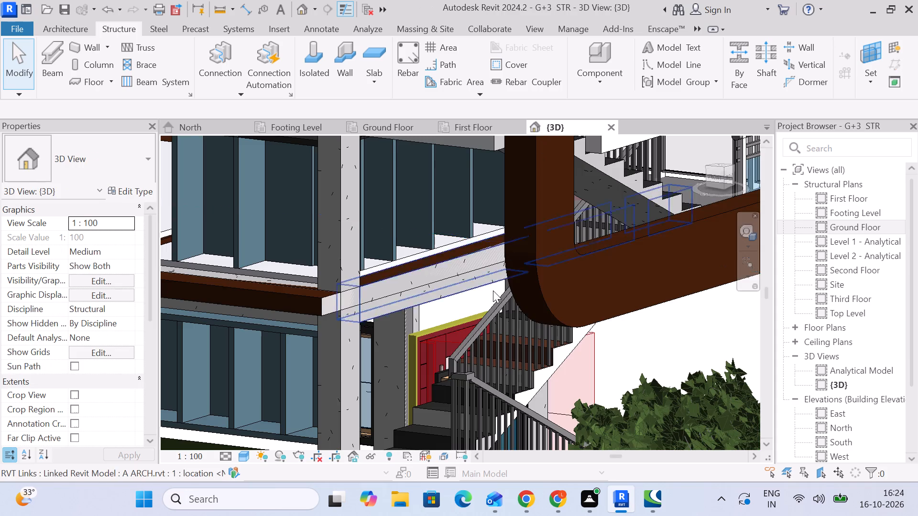
scroll(489, 307, down, 4)
middle_drag(556, 321, 531, 207)
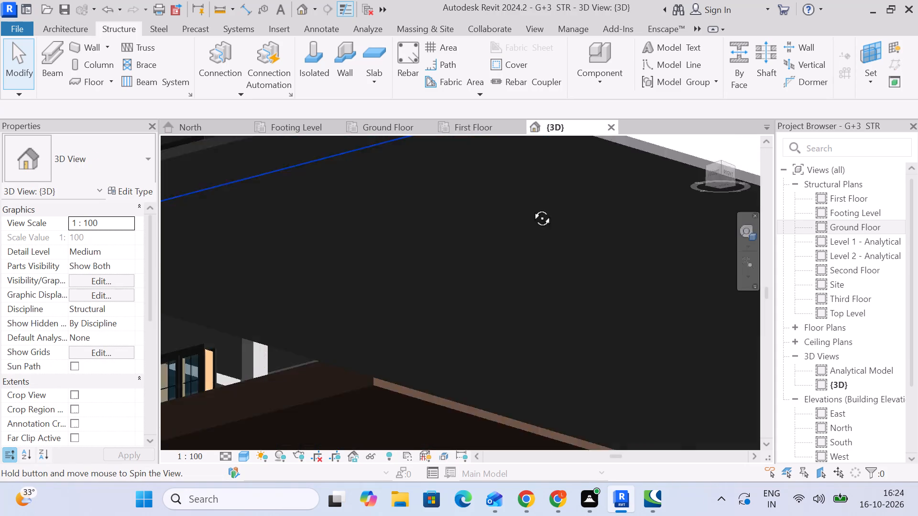
middle_drag(531, 207, 426, 265)
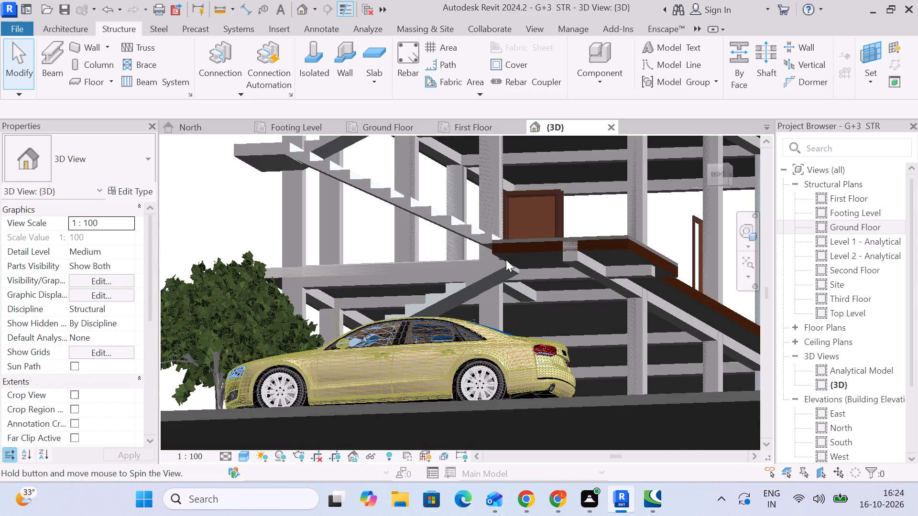
scroll(578, 292, up, 4)
shift+middle_drag(621, 307, 625, 279)
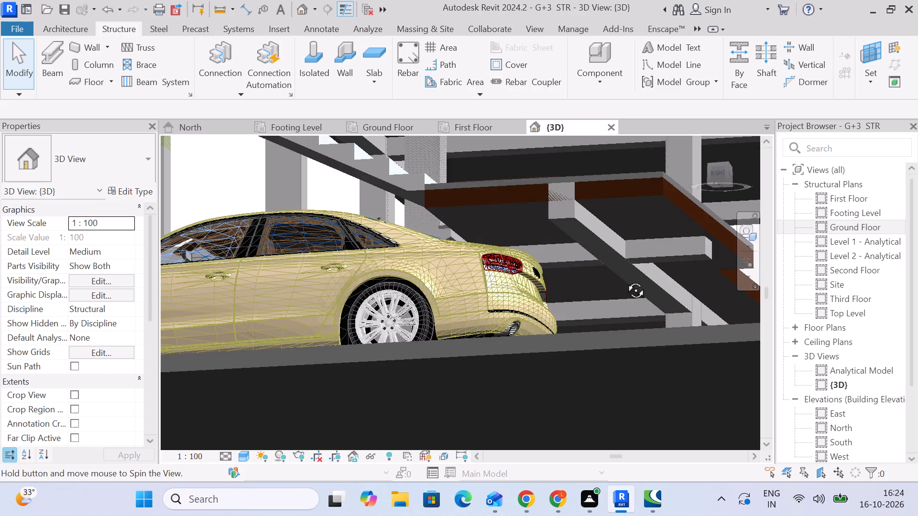
shift+middle_drag(625, 279, 585, 291)
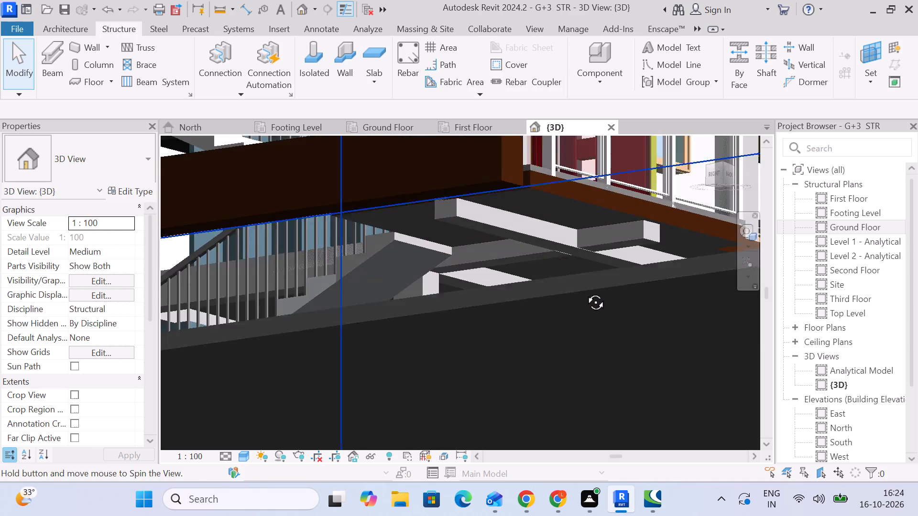
shift+middle_drag(585, 291, 505, 306)
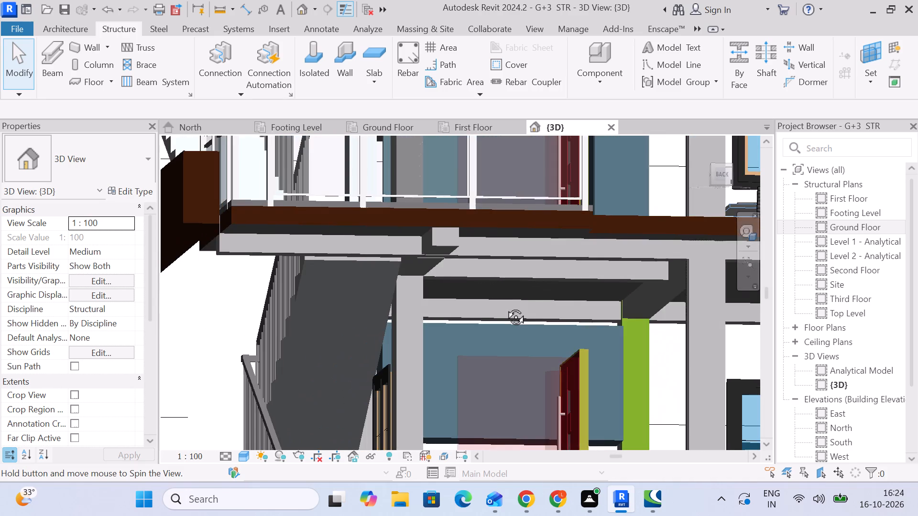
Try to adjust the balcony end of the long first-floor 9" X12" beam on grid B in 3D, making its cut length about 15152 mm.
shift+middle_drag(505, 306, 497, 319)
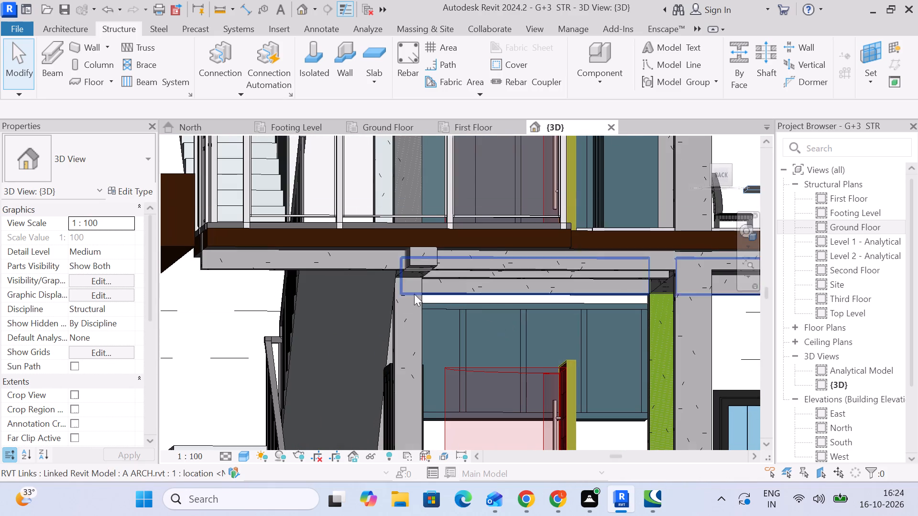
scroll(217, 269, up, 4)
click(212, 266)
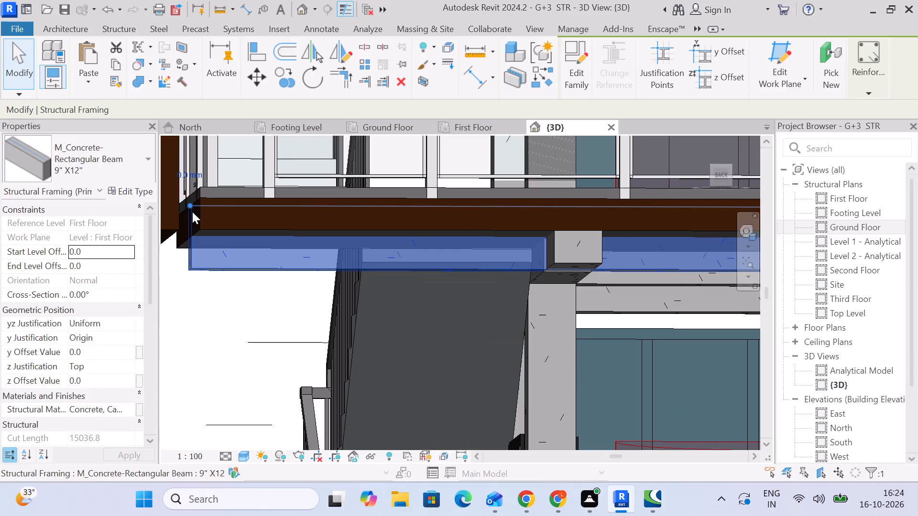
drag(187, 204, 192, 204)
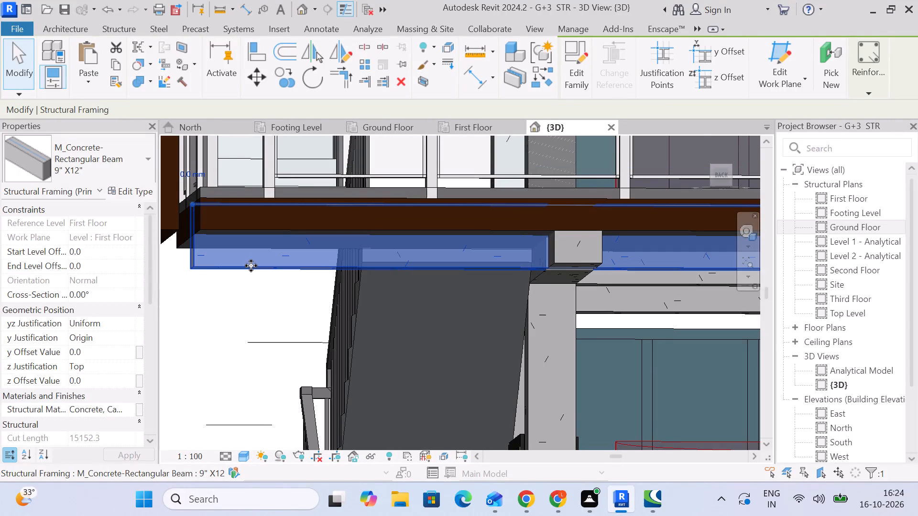
Examine the grid B beam's projecting end from below and from the side, checking it against the balcony edge, staircase and crossing beam.
scroll(251, 266, down, 3)
shift+middle_drag(251, 266, 282, 274)
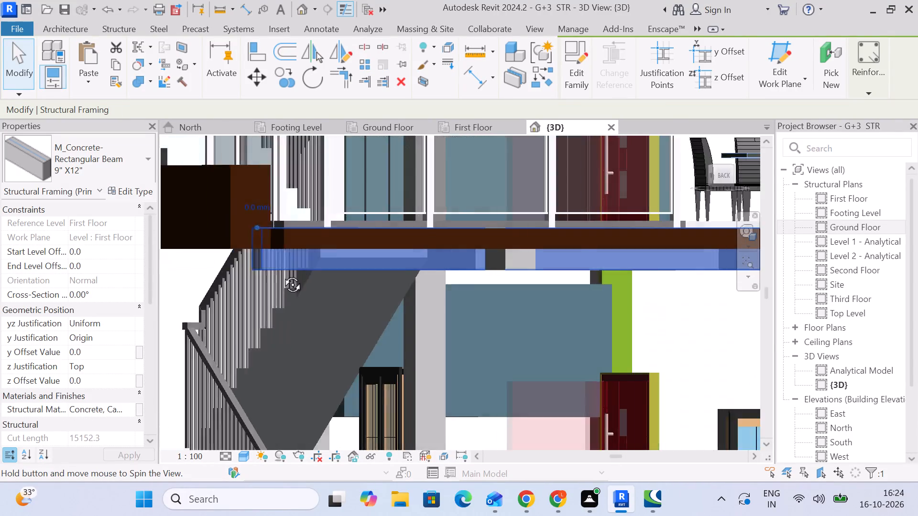
shift+middle_drag(282, 274, 335, 240)
scroll(343, 250, down, 4)
middle_drag(425, 259, 422, 271)
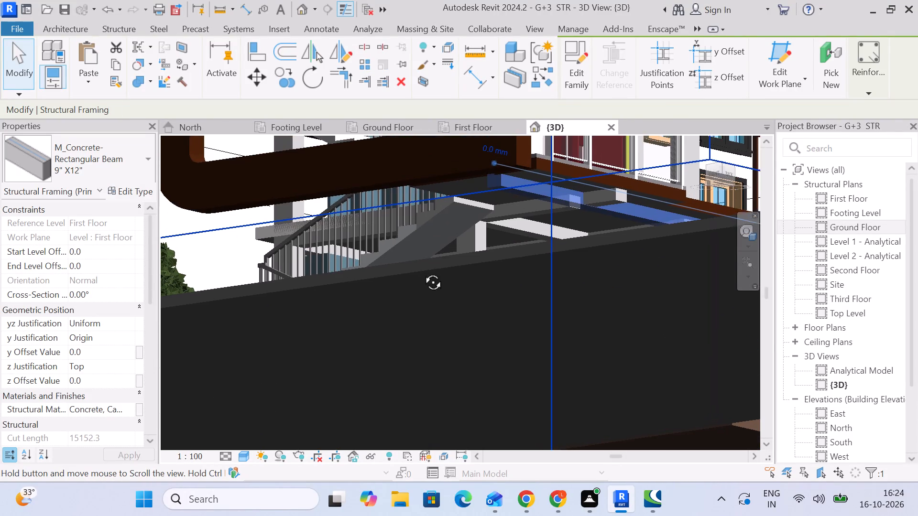
middle_drag(422, 271, 462, 278)
scroll(501, 287, down, 4)
middle_drag(509, 290, 498, 288)
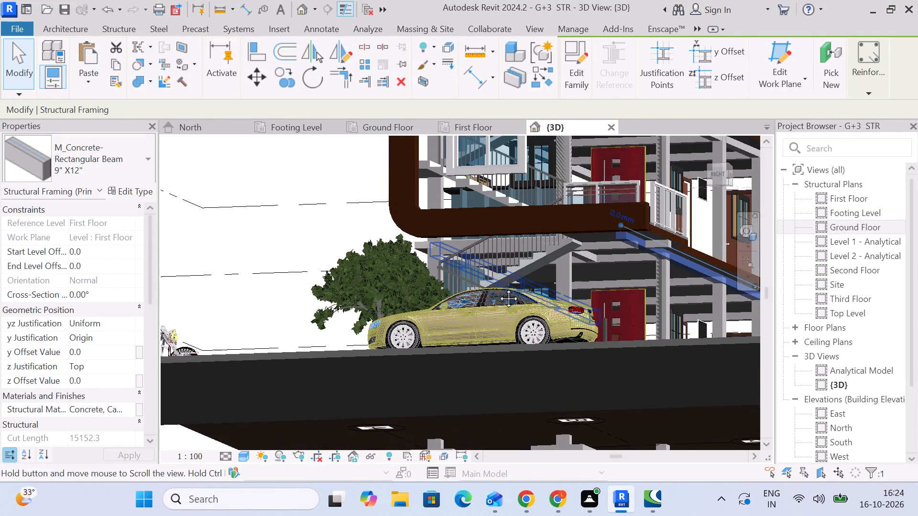
middle_drag(498, 288, 345, 286)
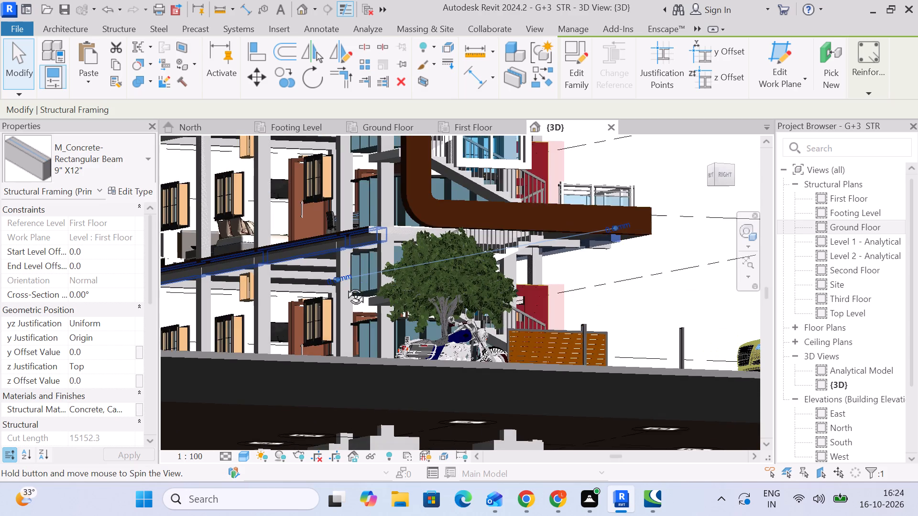
middle_drag(345, 286, 320, 283)
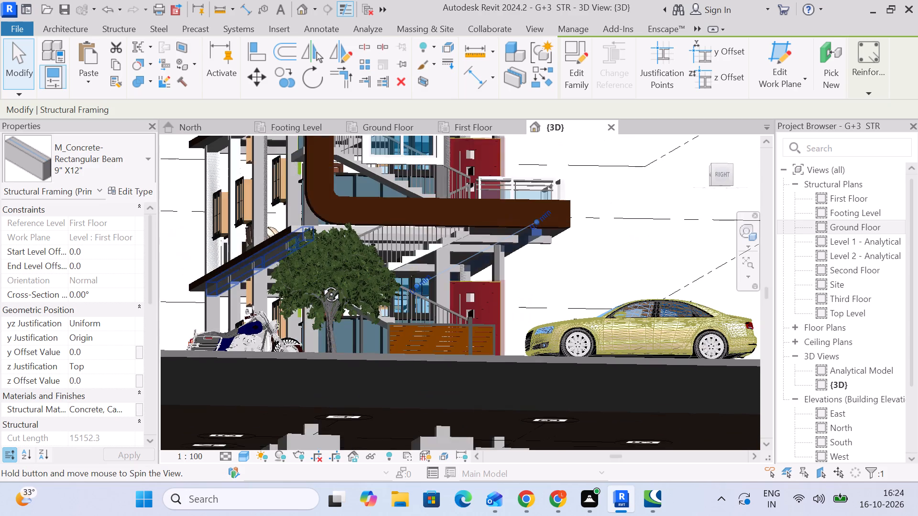
middle_drag(320, 283, 308, 274)
scroll(393, 241, up, 5)
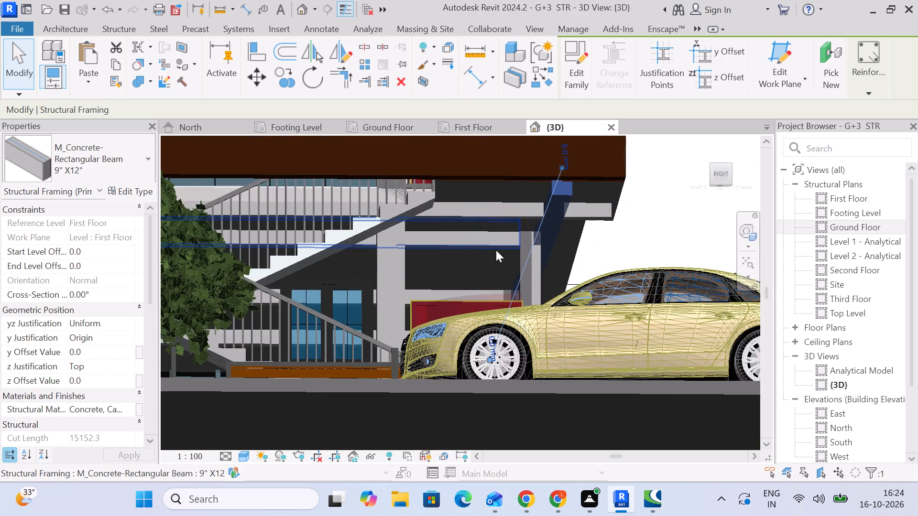
scroll(519, 247, up, 4)
scroll(576, 265, down, 4)
shift+middle_drag(577, 266, 571, 268)
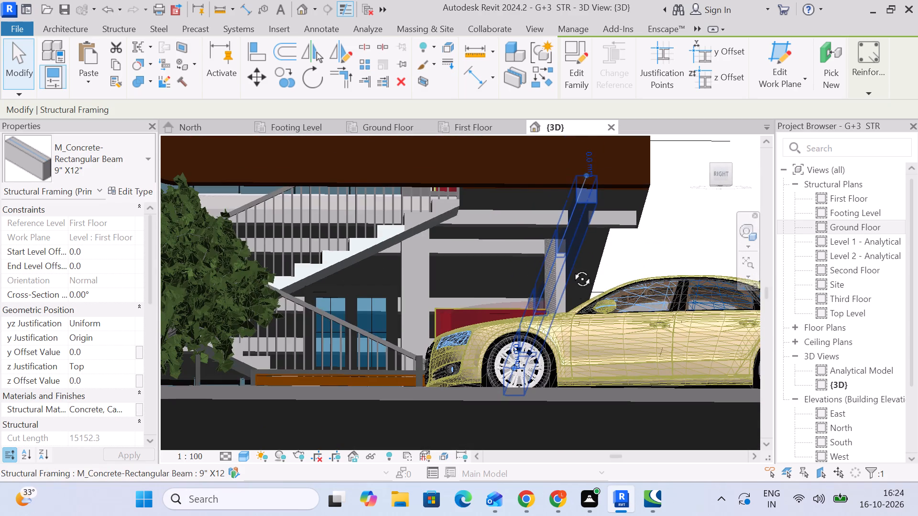
shift+middle_drag(571, 268, 569, 268)
shift+scroll(569, 268, up, 1)
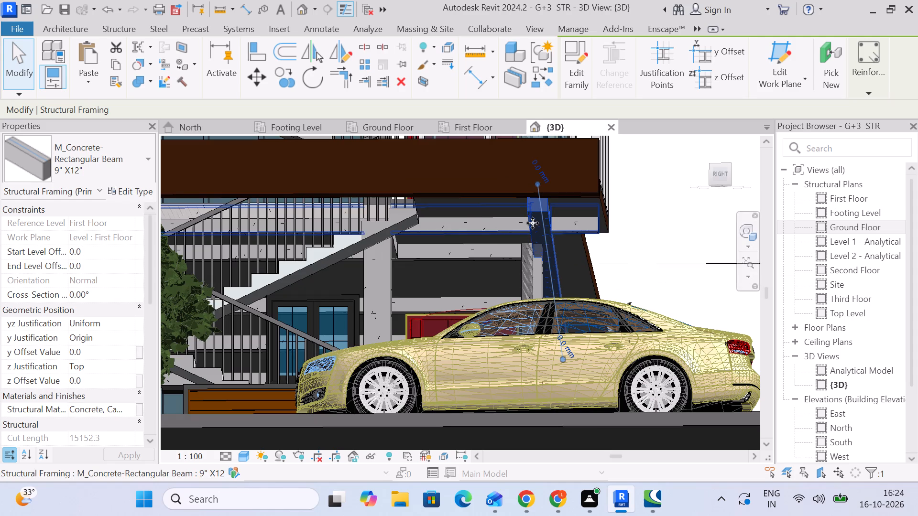
scroll(533, 223, up, 12)
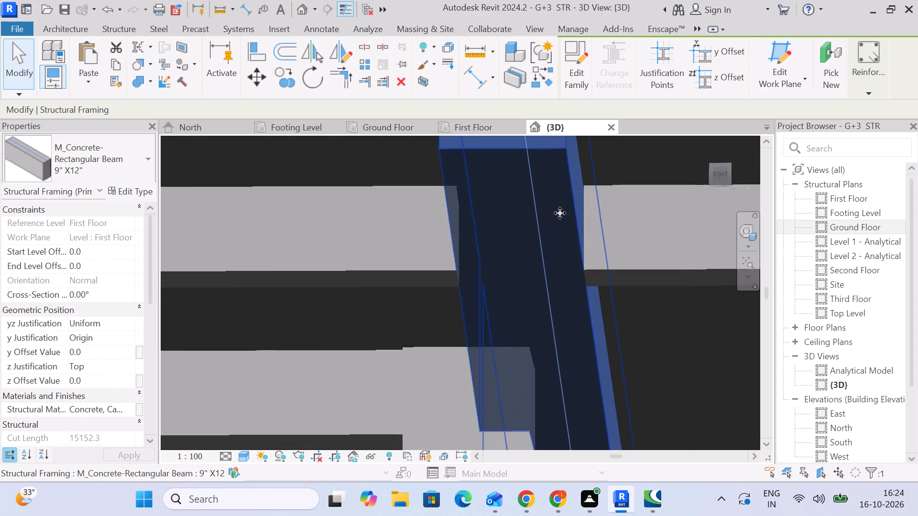
scroll(560, 213, up, 7)
scroll(578, 220, down, 18)
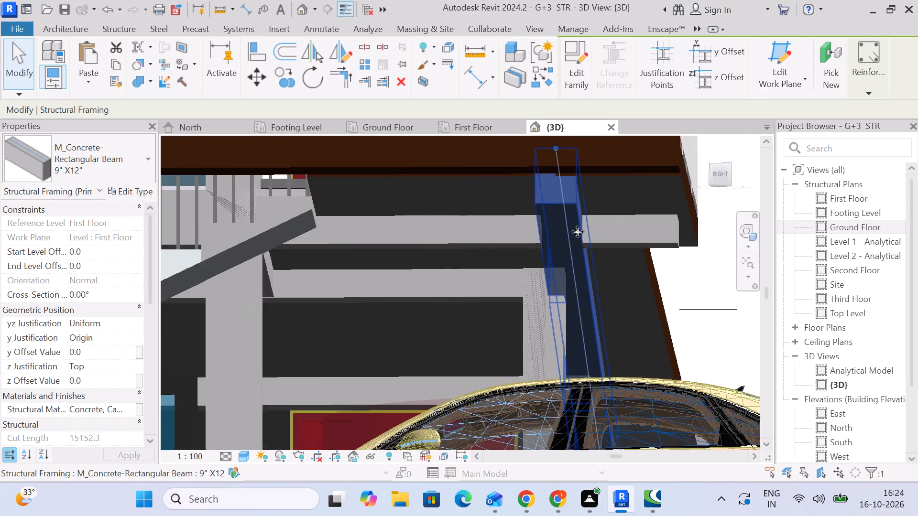
scroll(578, 232, down, 1)
key(Escape)
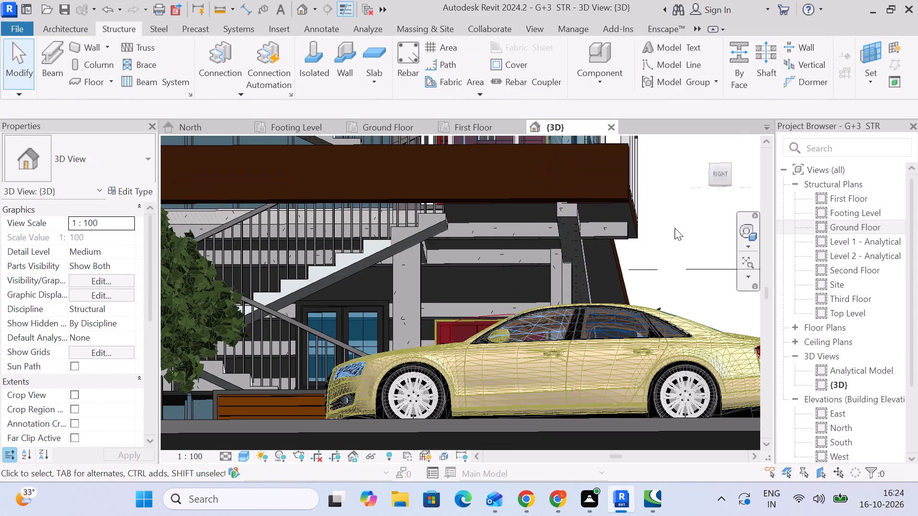
middle_drag(674, 226, 646, 257)
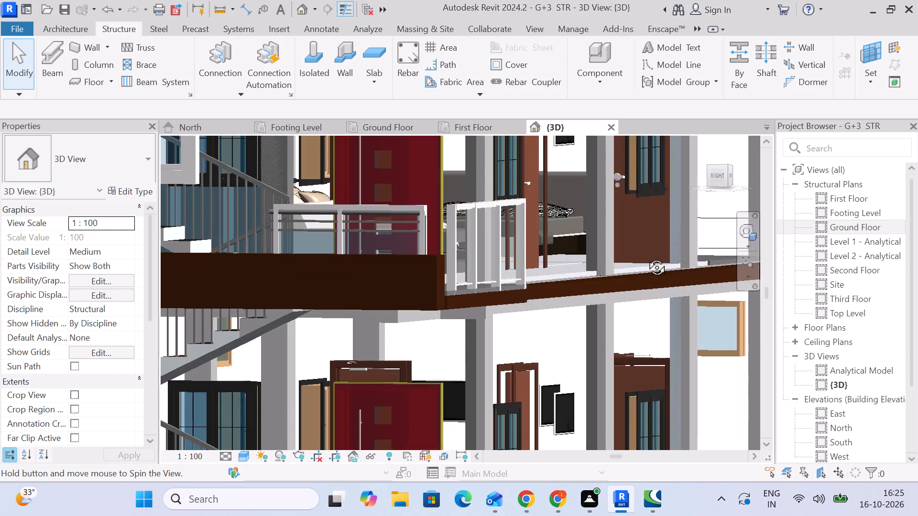
middle_drag(646, 257, 633, 218)
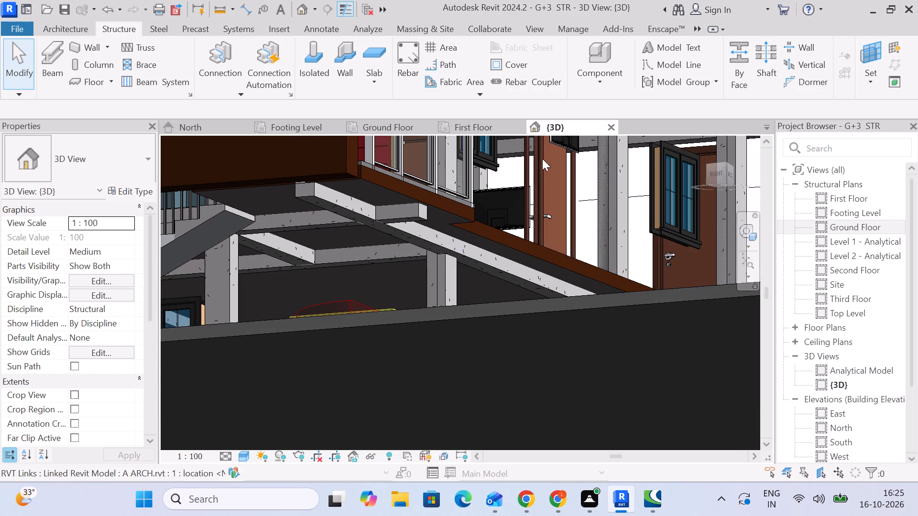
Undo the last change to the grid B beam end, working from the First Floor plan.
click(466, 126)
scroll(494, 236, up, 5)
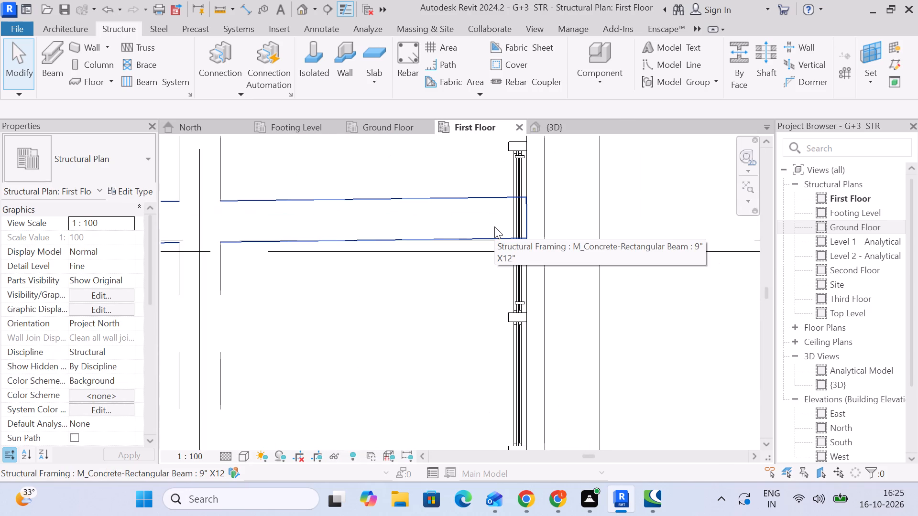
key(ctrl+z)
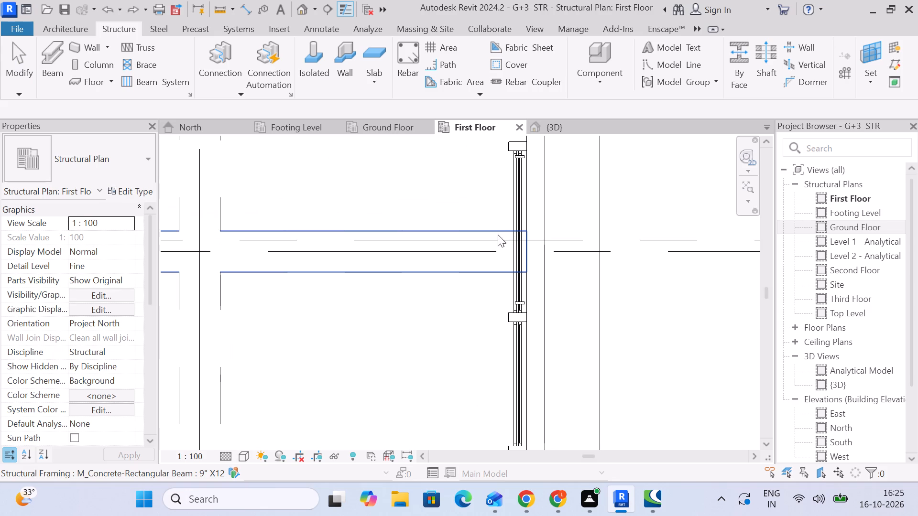
Shorten the 9" X12" beam on grid B back to the linked balcony railing in plan, making its cut length about 14967 mm.
click(496, 229)
scroll(538, 252, up, 3)
drag(520, 249, 509, 251)
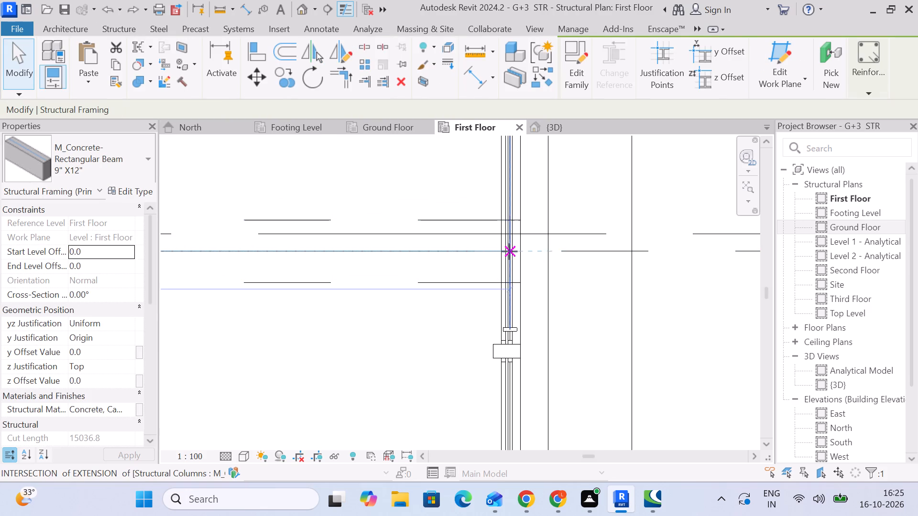
drag(509, 251, 502, 255)
scroll(503, 255, down, 7)
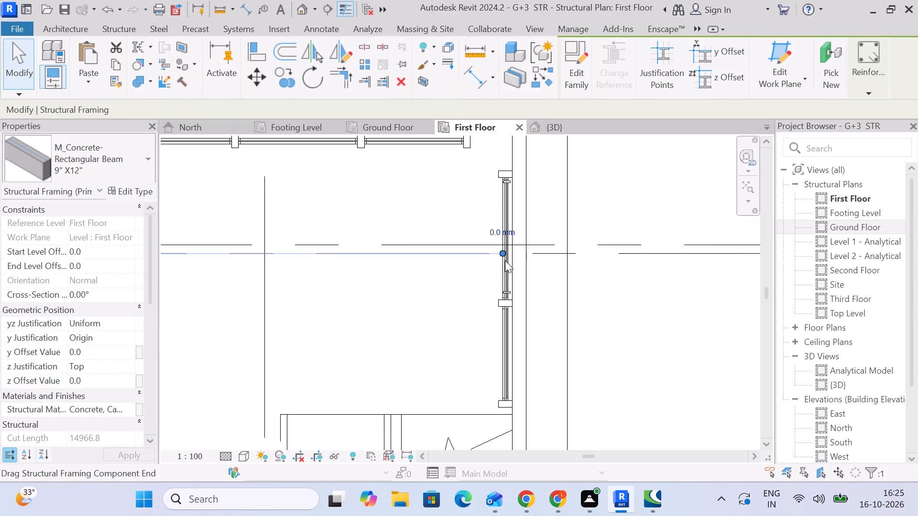
scroll(505, 260, down, 2)
Examine the shortened grid B beam in 3D against the balcony edge and staircase, and compare it with the floors above.
click(553, 127)
scroll(560, 254, down, 3)
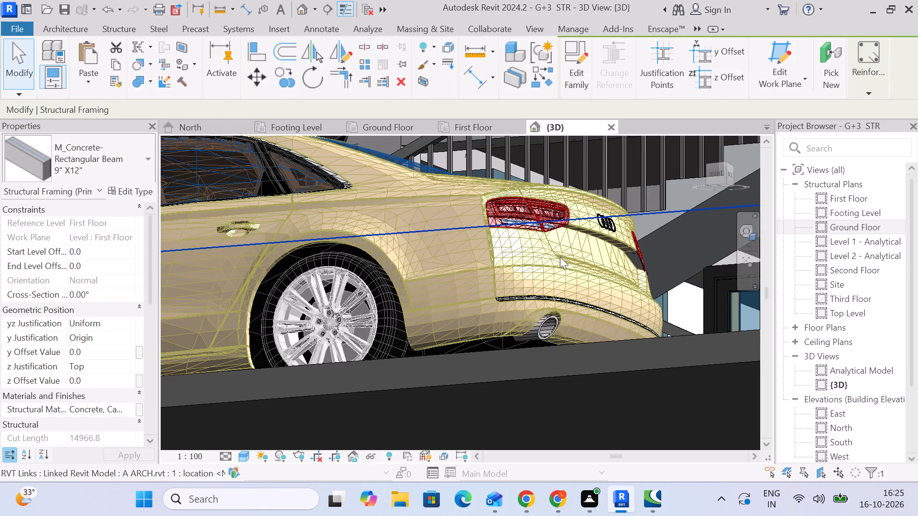
scroll(560, 257, down, 6)
middle_drag(579, 254, 367, 320)
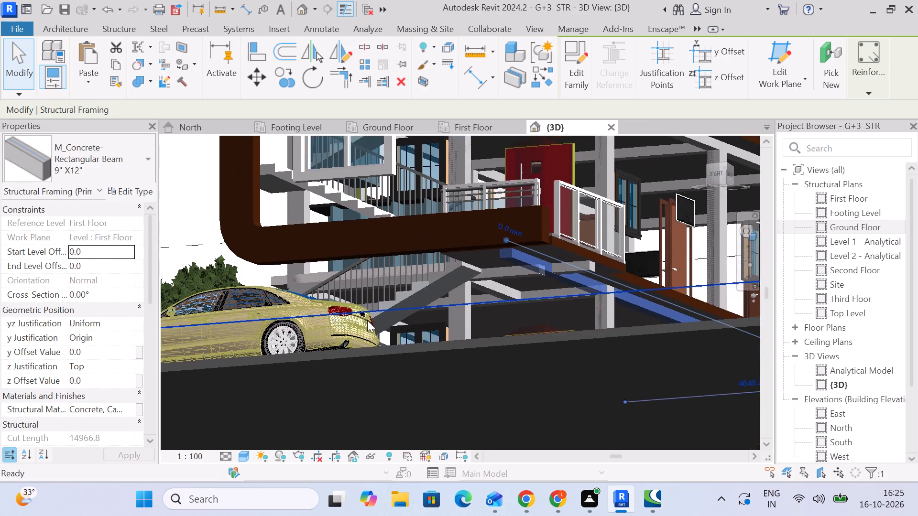
scroll(533, 272, up, 4)
key(Escape)
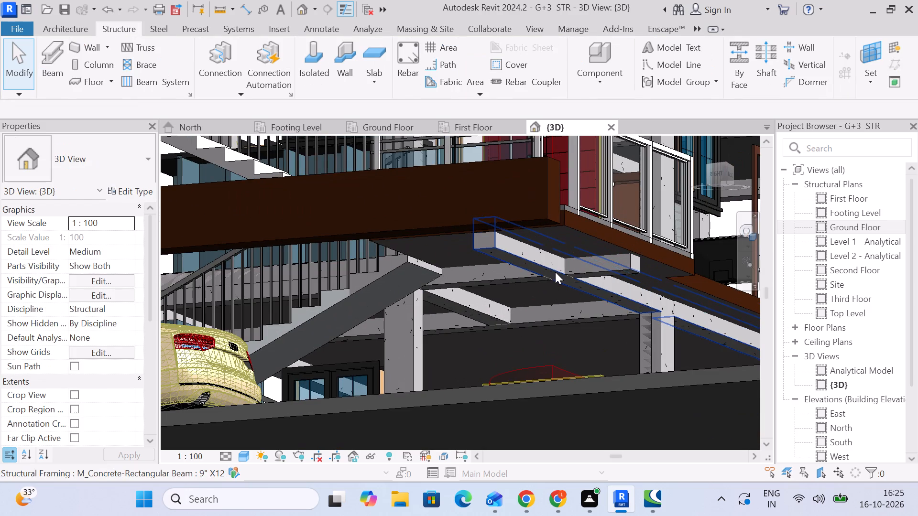
scroll(579, 269, up, 1)
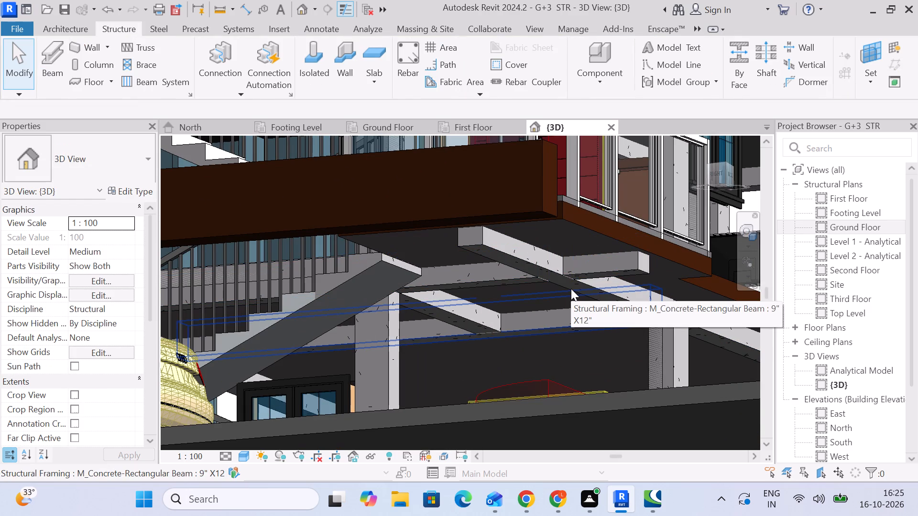
scroll(563, 300, down, 3)
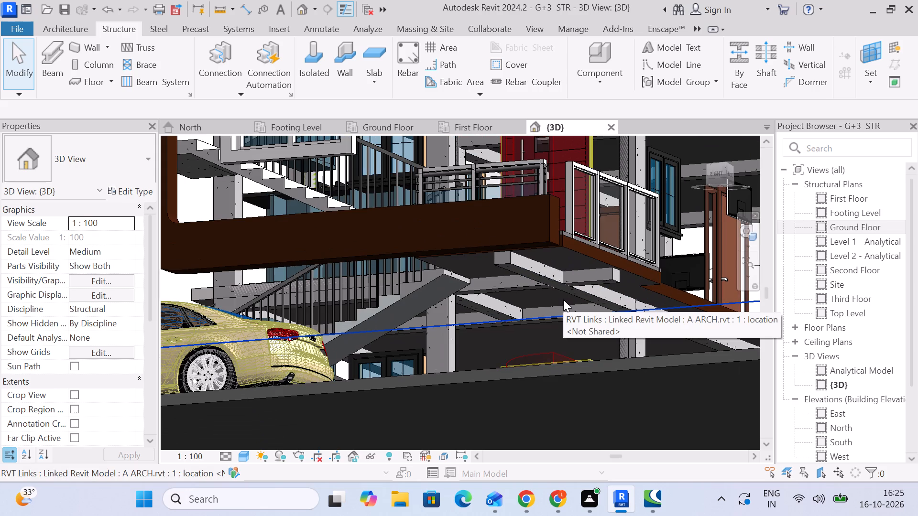
scroll(563, 300, down, 5)
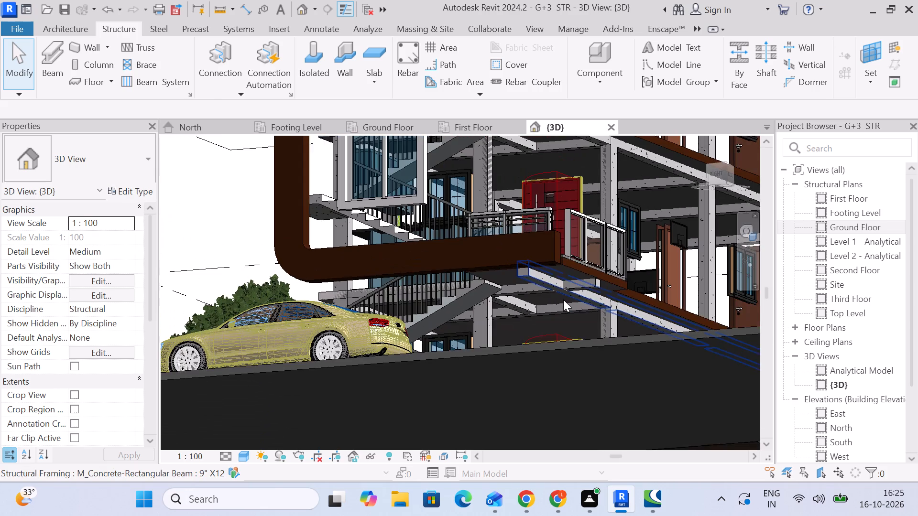
scroll(563, 300, down, 2)
middle_drag(563, 300, 472, 356)
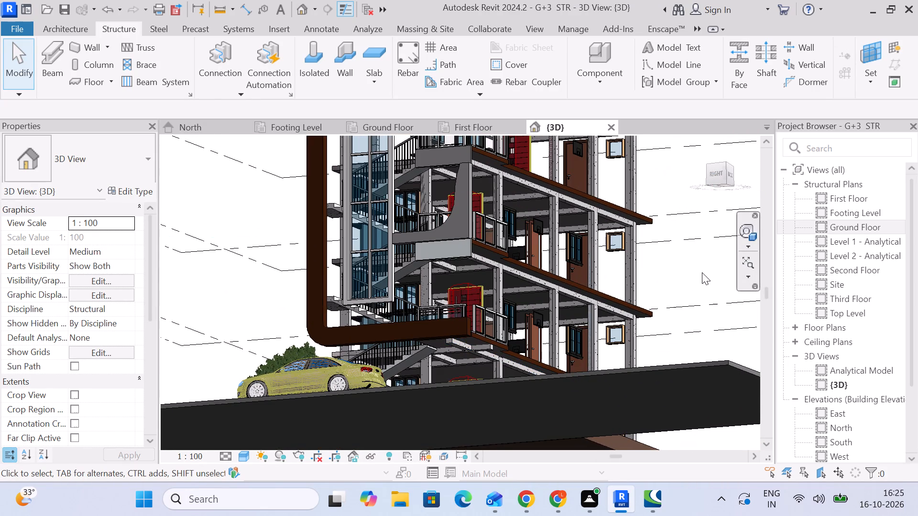
click(702, 272)
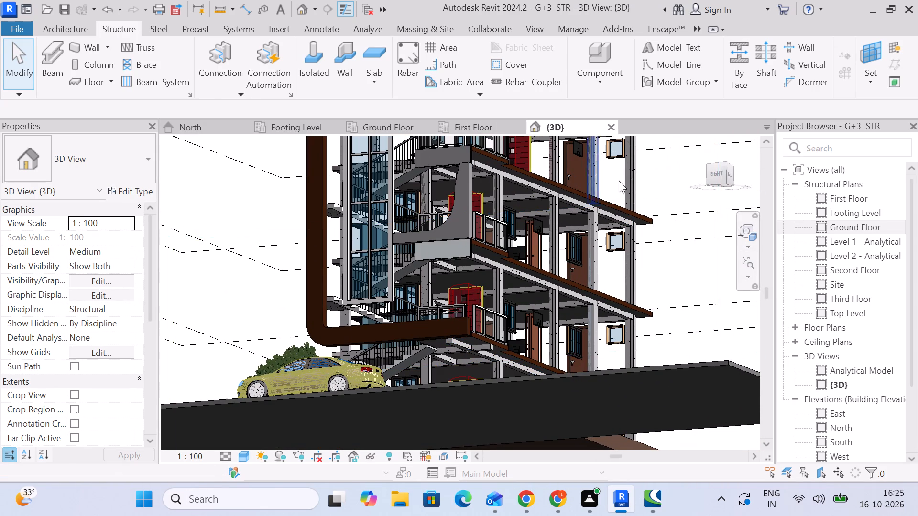
scroll(656, 191, down, 3)
scroll(656, 186, up, 1)
middle_drag(656, 186, 634, 221)
scroll(634, 221, down, 1)
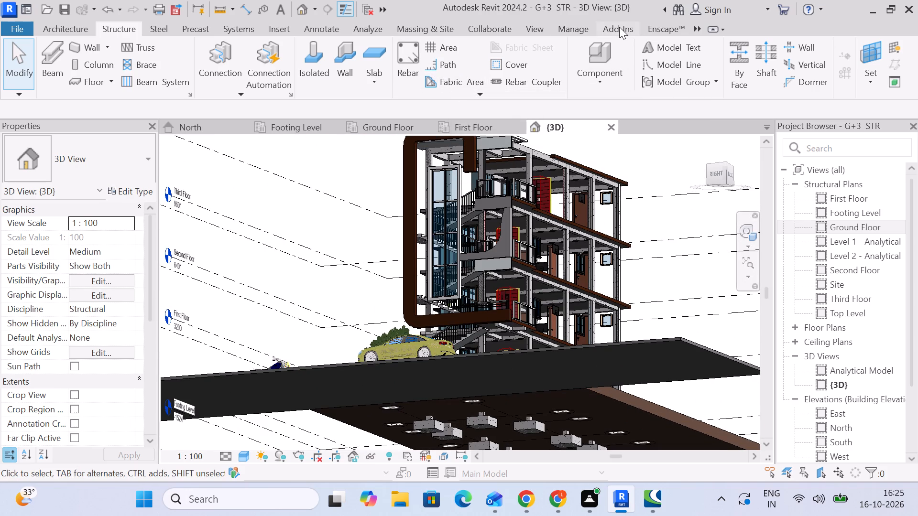
Unload the linked Revit model A ARCH.rvt from the project.
click(571, 27)
click(610, 65)
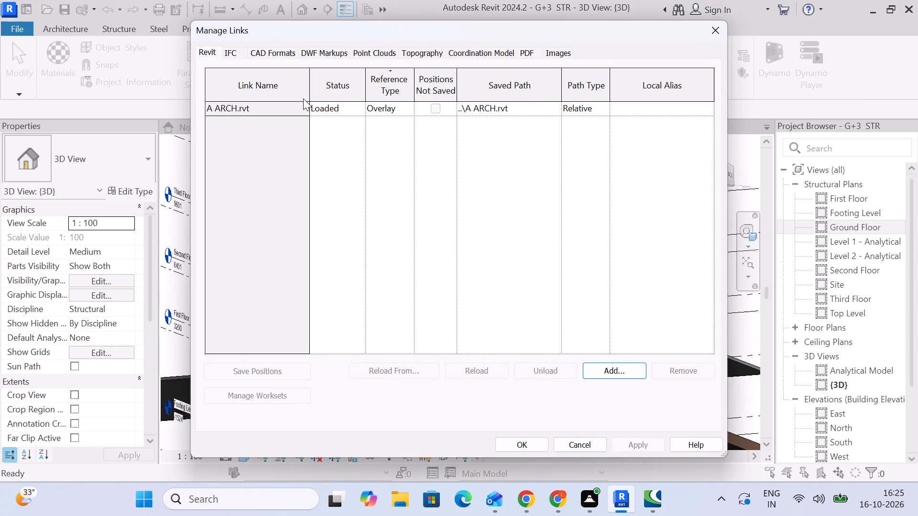
click(301, 110)
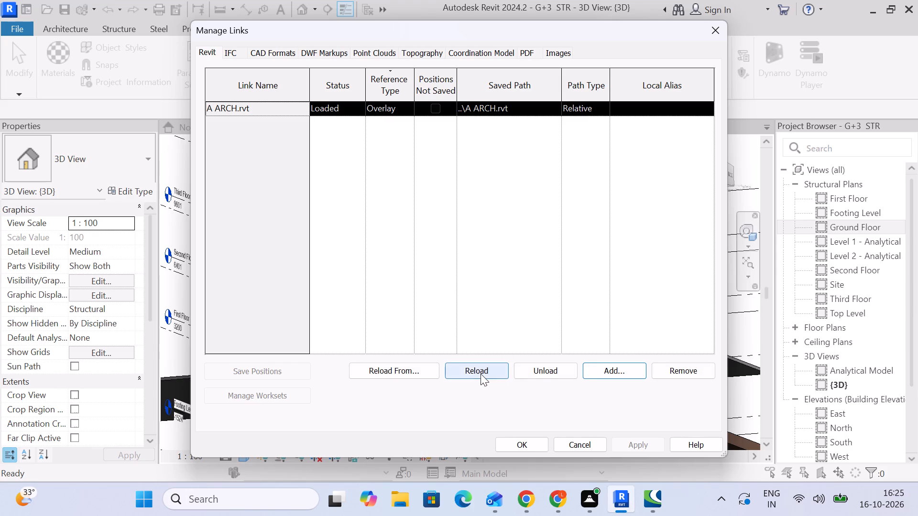
click(548, 377)
click(487, 270)
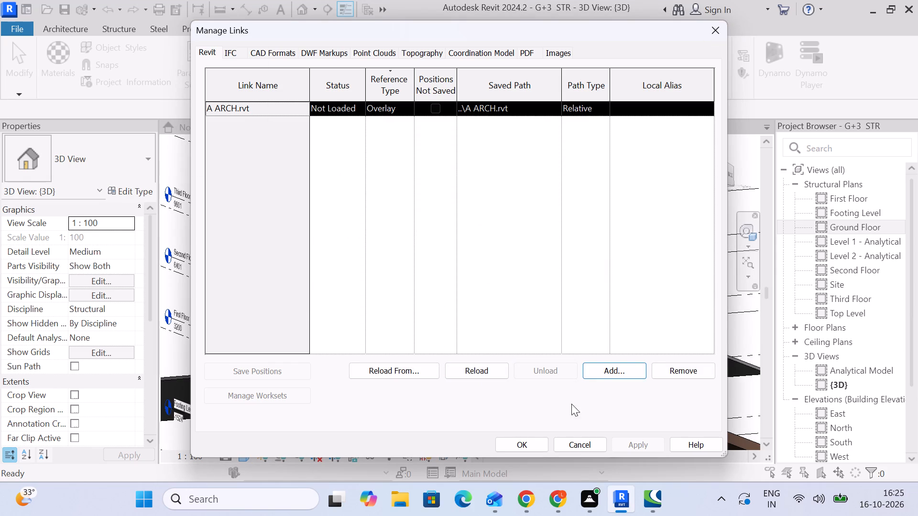
click(572, 447)
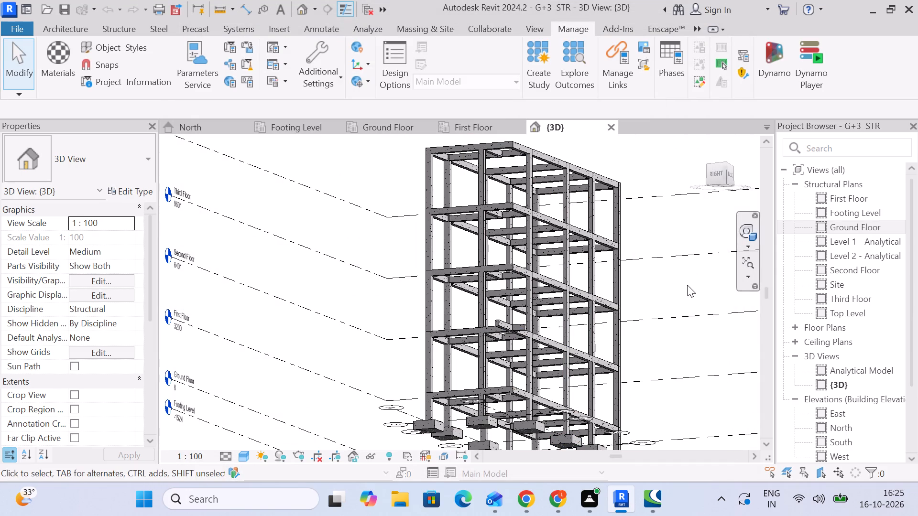
Examine the bare structural frame in 3D from several sides, comparing the projecting first-floor beams with those on the upper floors.
click(687, 285)
middle_drag(679, 303, 617, 261)
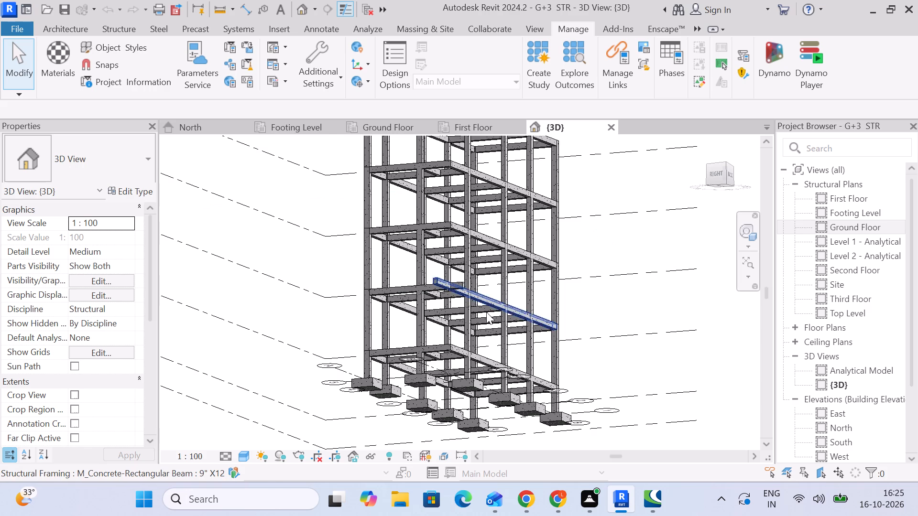
scroll(484, 300, up, 3)
scroll(441, 282, up, 5)
scroll(512, 290, down, 4)
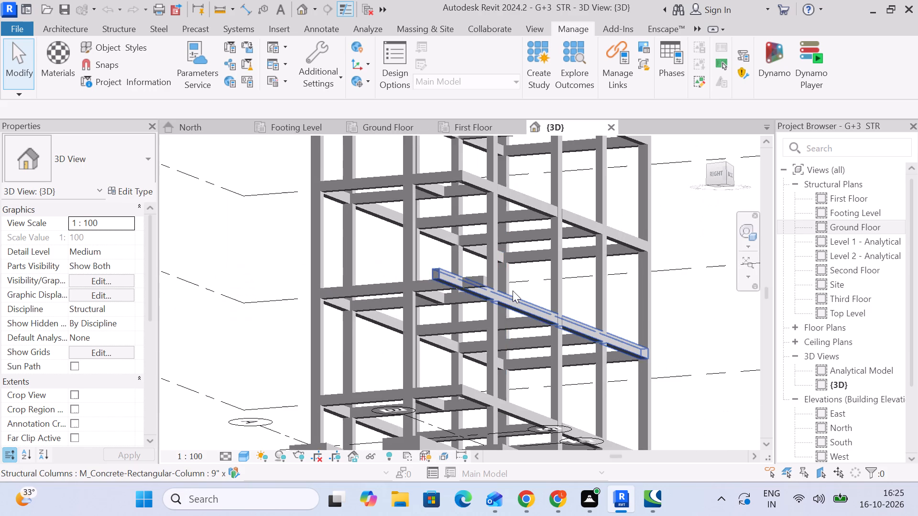
scroll(513, 290, down, 4)
scroll(495, 369, up, 4)
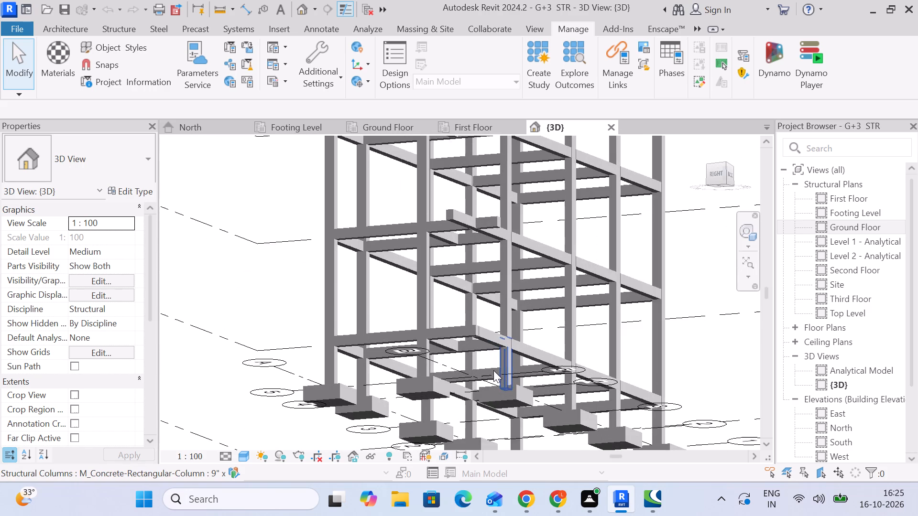
scroll(607, 329, down, 3)
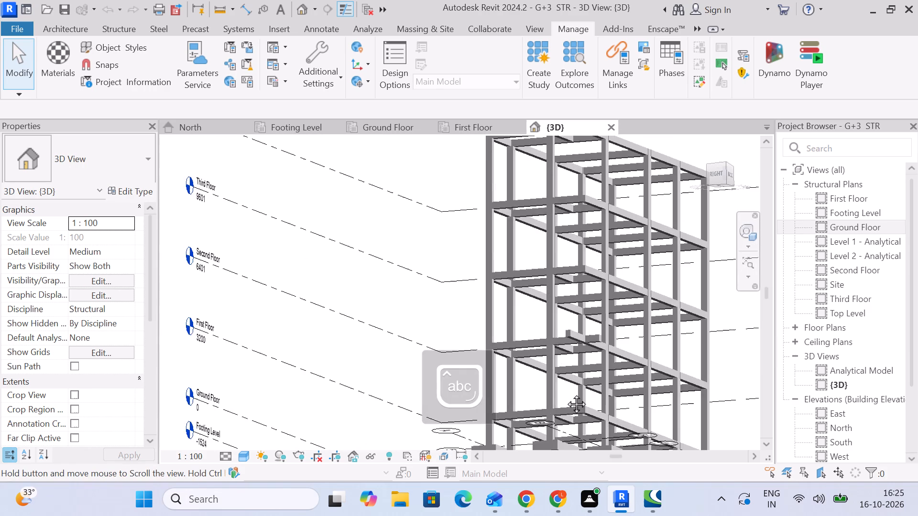
shift+middle_drag(493, 297, 578, 403)
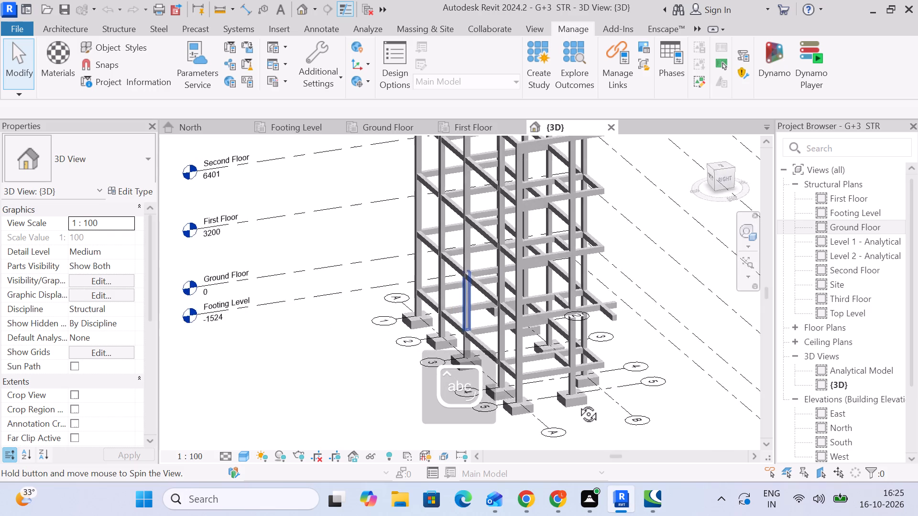
shift+middle_drag(578, 403, 656, 391)
middle_drag(698, 259, 525, 235)
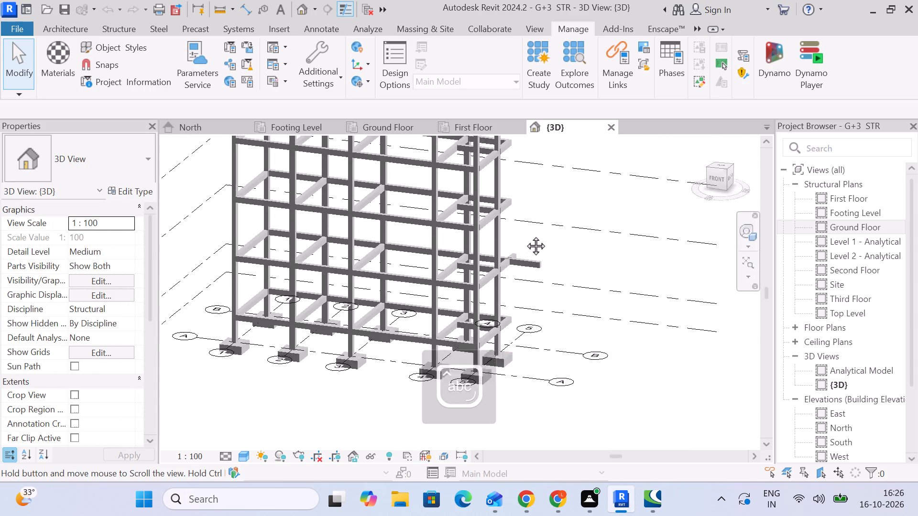
middle_drag(525, 235, 542, 393)
middle_drag(581, 244, 598, 337)
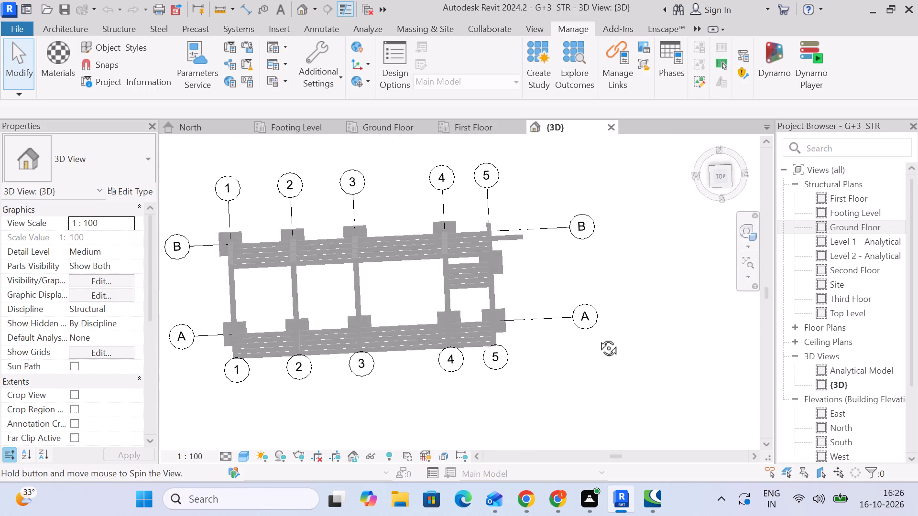
middle_drag(598, 337, 597, 314)
Extend the Top Level 9" X12" beam on grid B past grid 5 to match the projecting beam below, making its cut length about 14966 mm.
click(718, 174)
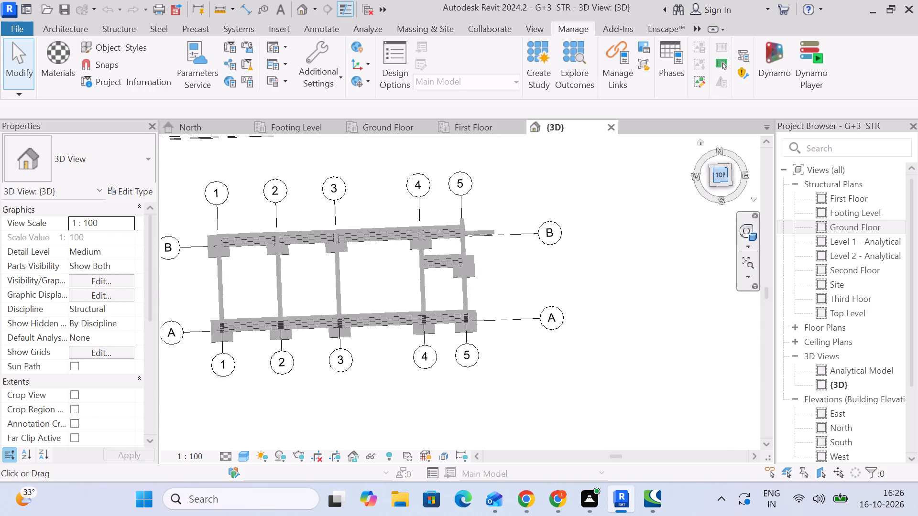
scroll(514, 274, up, 5)
scroll(396, 239, up, 5)
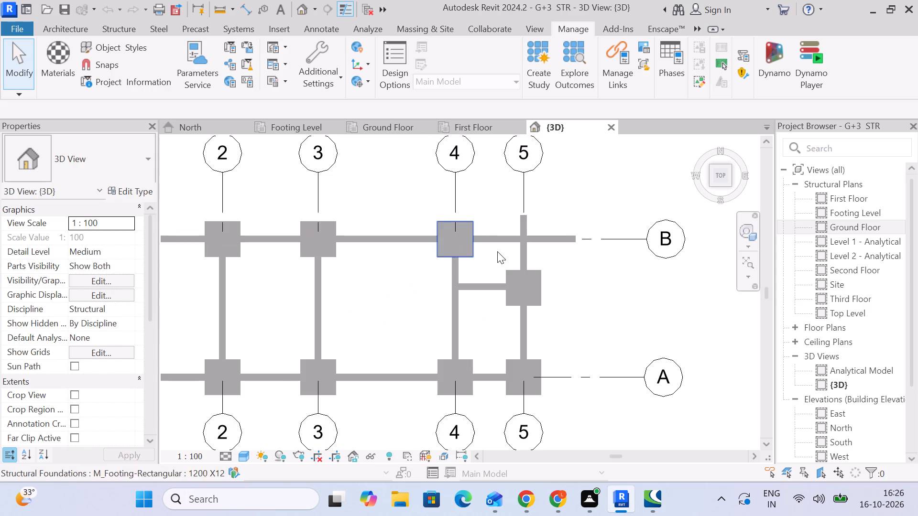
scroll(497, 251, up, 6)
scroll(563, 232, up, 4)
click(514, 227)
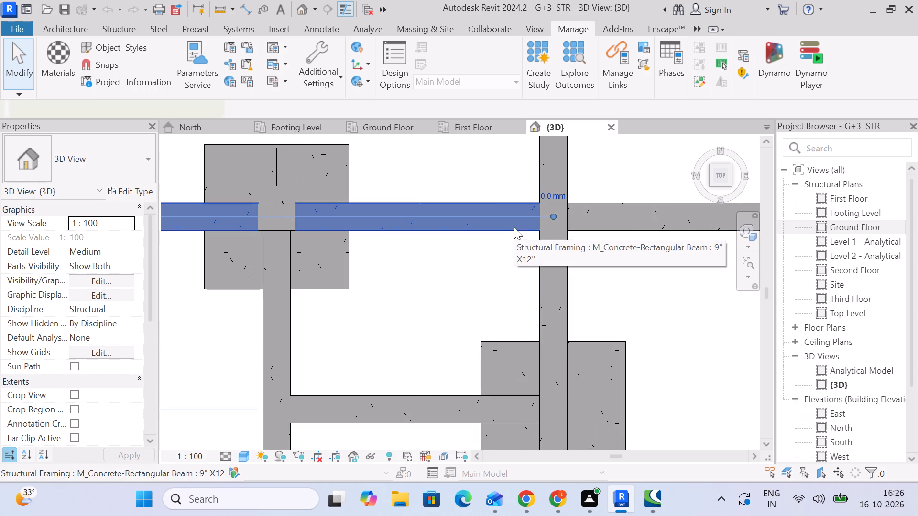
middle_drag(640, 257, 559, 260)
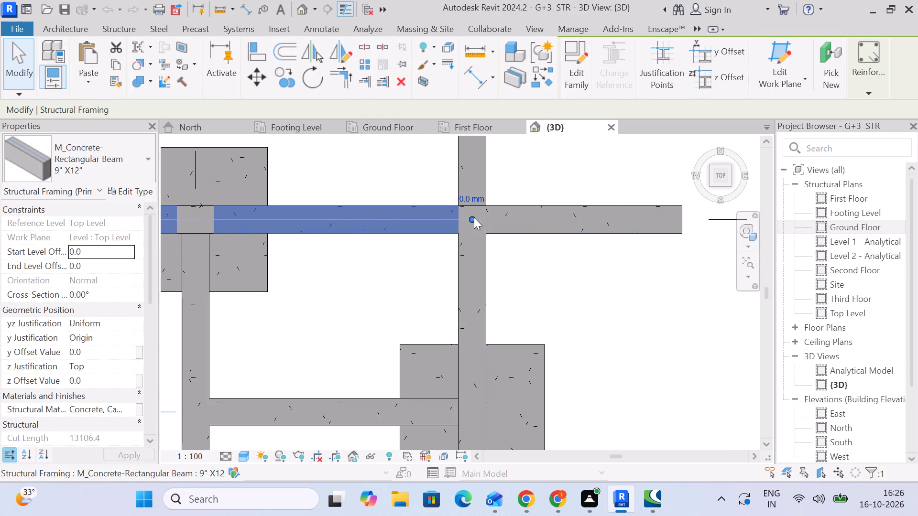
drag(472, 217, 658, 224)
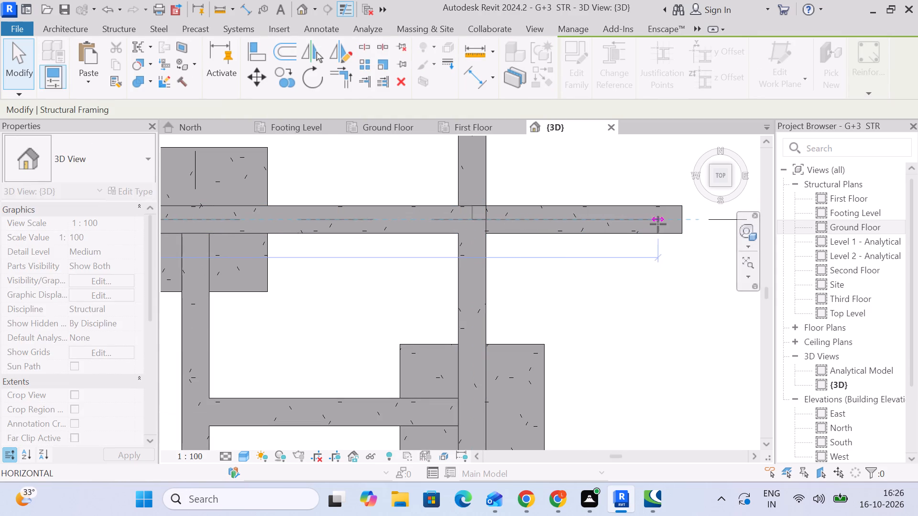
drag(658, 224, 682, 221)
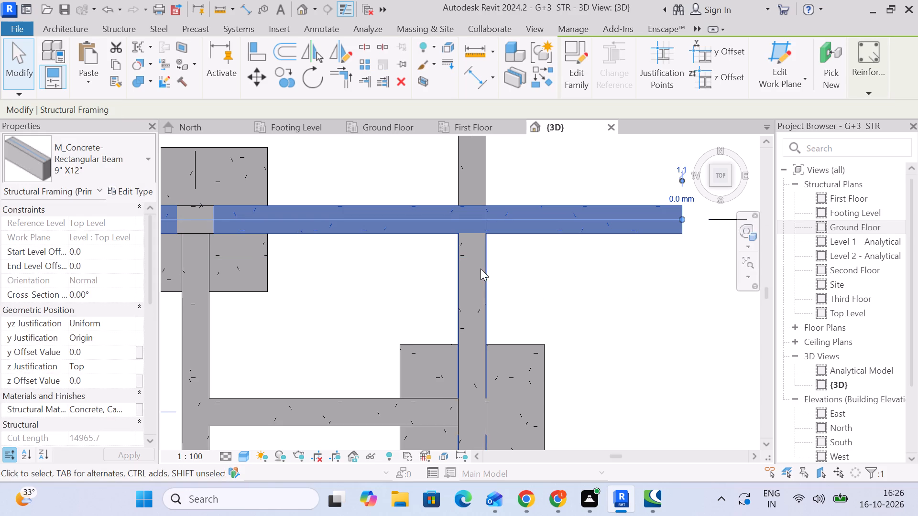
Extend the Top Level 9" X12" beam on grid 5 beyond grid B to match the beam end below, making its cut length about 5265 mm.
click(481, 269)
scroll(509, 199, down, 1)
middle_drag(512, 197, 512, 303)
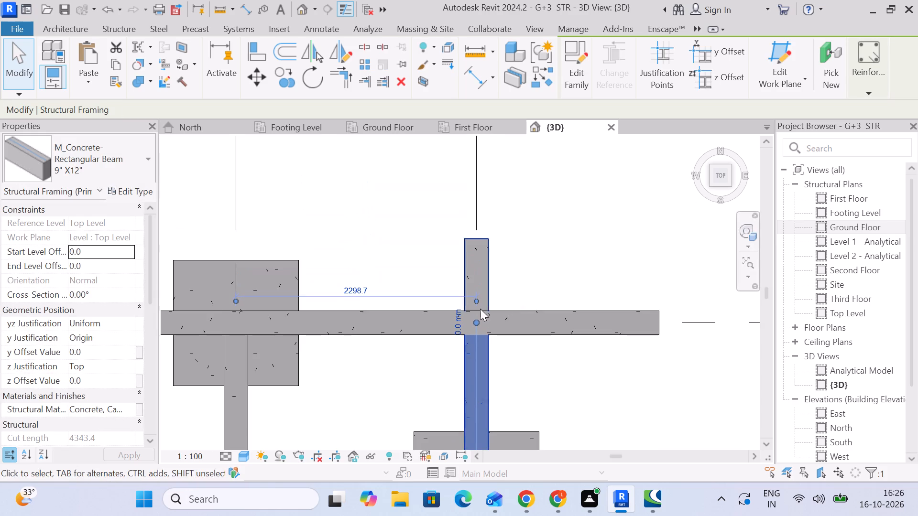
drag(476, 321, 478, 238)
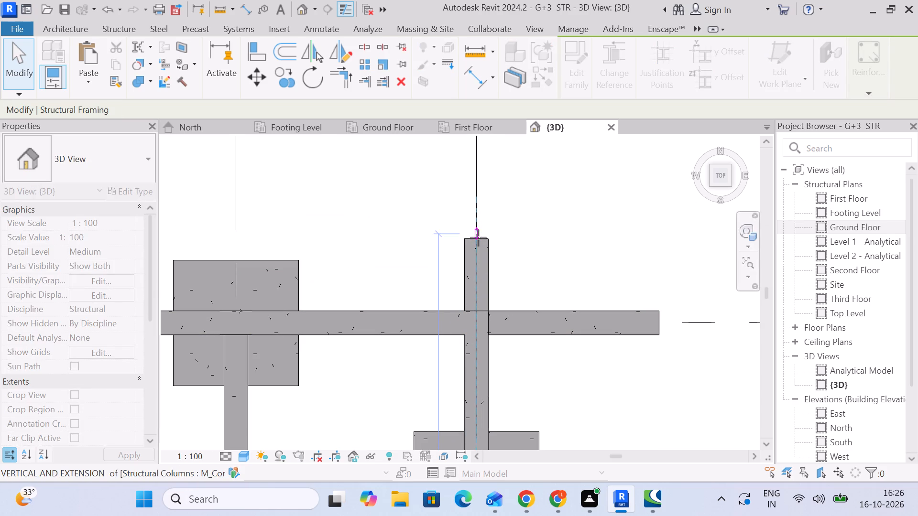
drag(478, 238, 478, 237)
scroll(478, 237, up, 11)
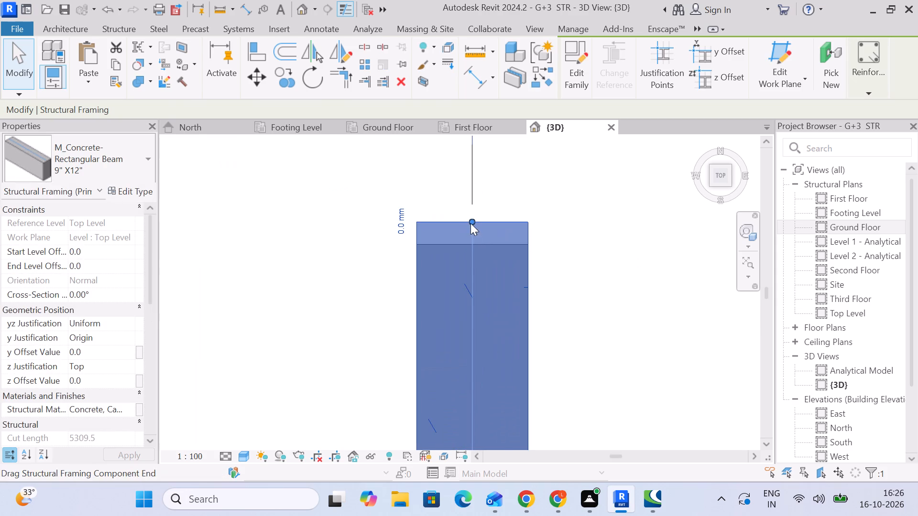
drag(471, 219, 471, 244)
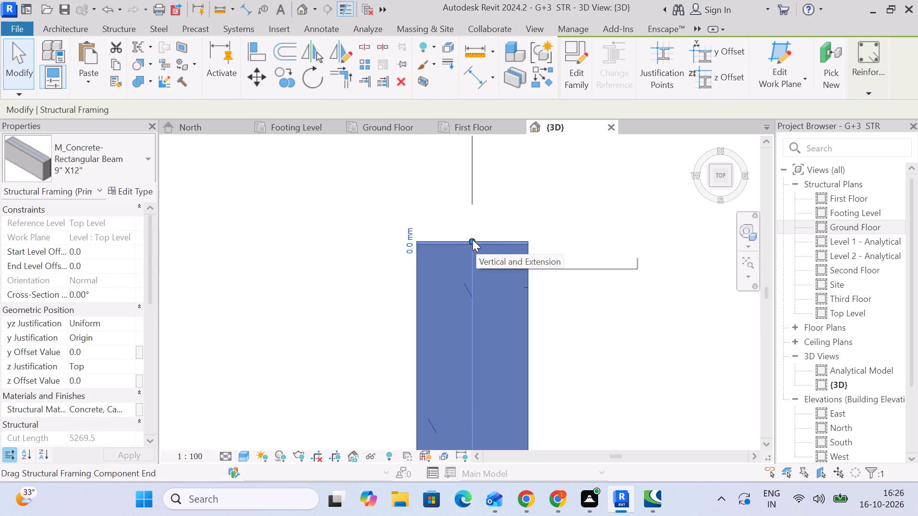
drag(472, 239, 471, 269)
drag(470, 269, 472, 247)
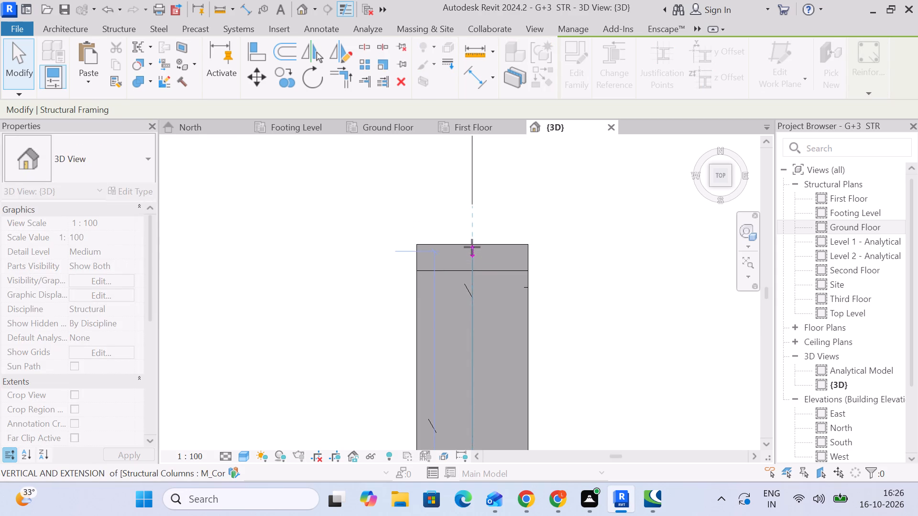
drag(472, 247, 473, 247)
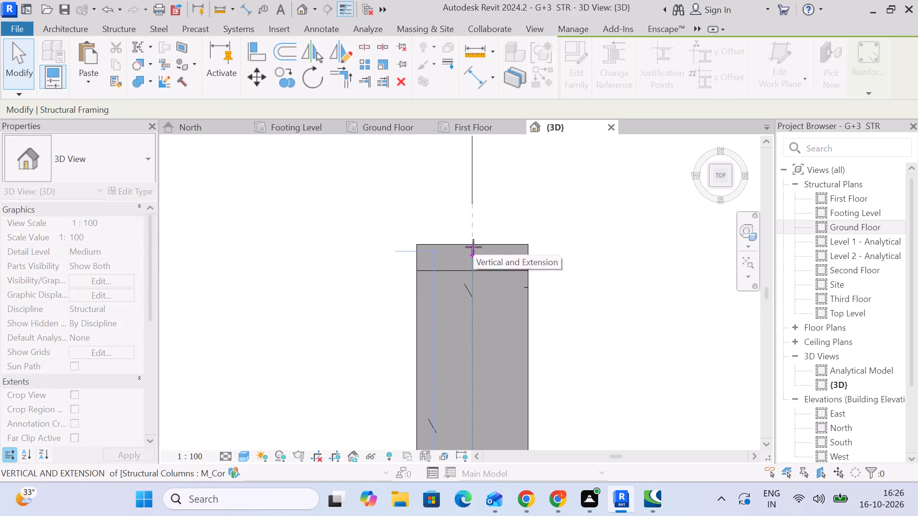
drag(473, 247, 473, 243)
scroll(473, 247, up, 6)
scroll(563, 247, down, 5)
scroll(642, 257, down, 5)
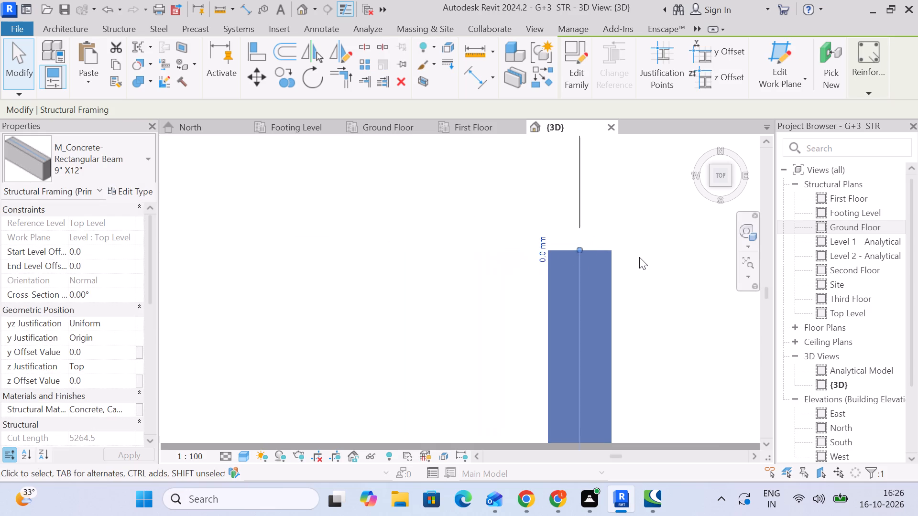
middle_drag(639, 257, 465, 217)
click(488, 210)
Examine the frame in 3D and from the right side, comparing the grid 5 beam ends beyond grid B on each floor.
scroll(489, 226, down, 4)
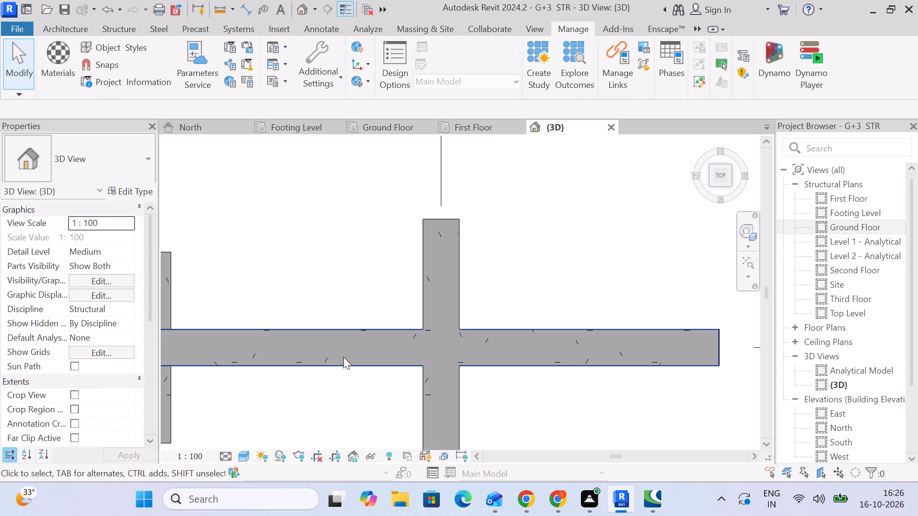
scroll(484, 304, down, 5)
middle_drag(485, 303, 520, 193)
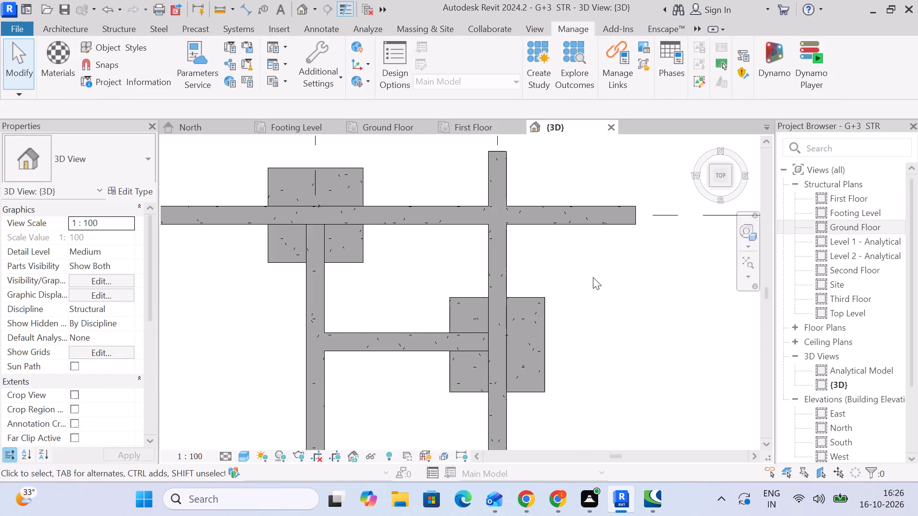
scroll(593, 279, down, 7)
middle_drag(594, 296, 583, 271)
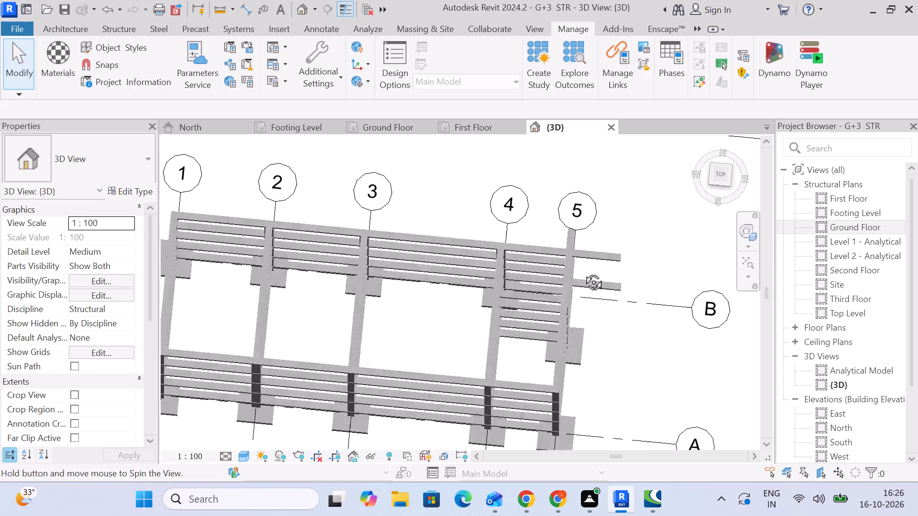
middle_drag(583, 271, 519, 213)
middle_drag(571, 254, 423, 147)
scroll(465, 237, up, 3)
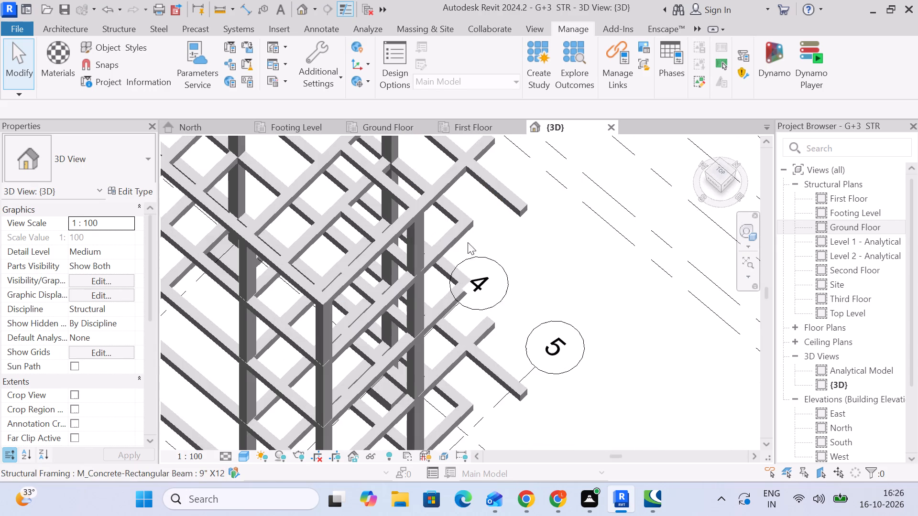
middle_drag(559, 280, 547, 218)
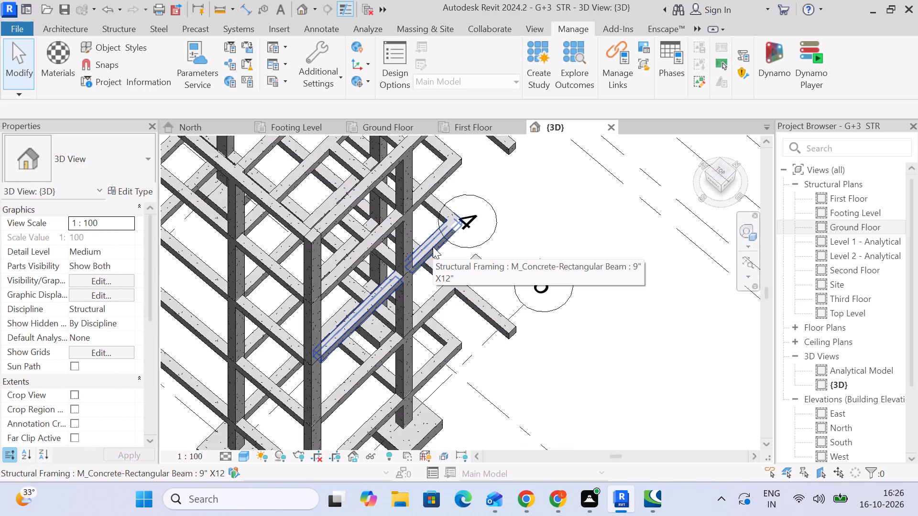
click(433, 247)
middle_drag(561, 206, 543, 280)
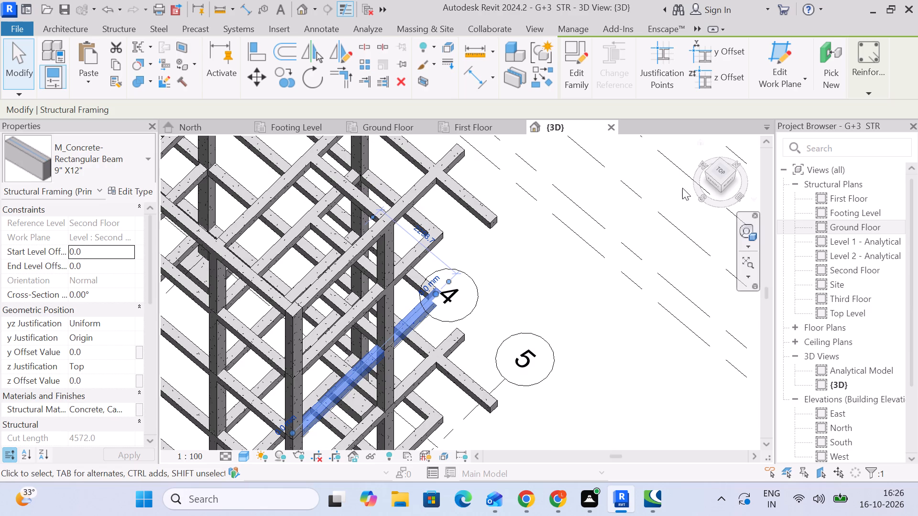
click(728, 182)
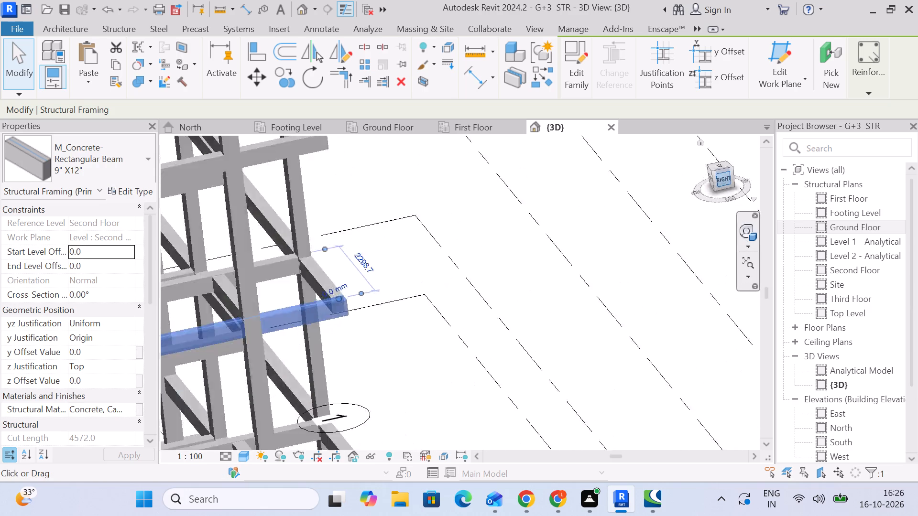
scroll(616, 316, down, 5)
middle_drag(610, 320, 477, 256)
scroll(501, 264, down, 4)
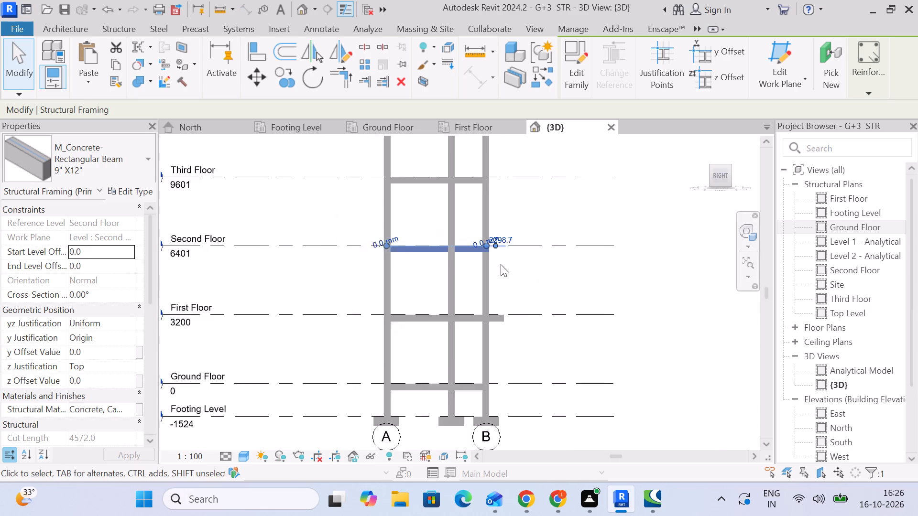
scroll(530, 281, down, 5)
click(535, 281)
scroll(487, 264, up, 5)
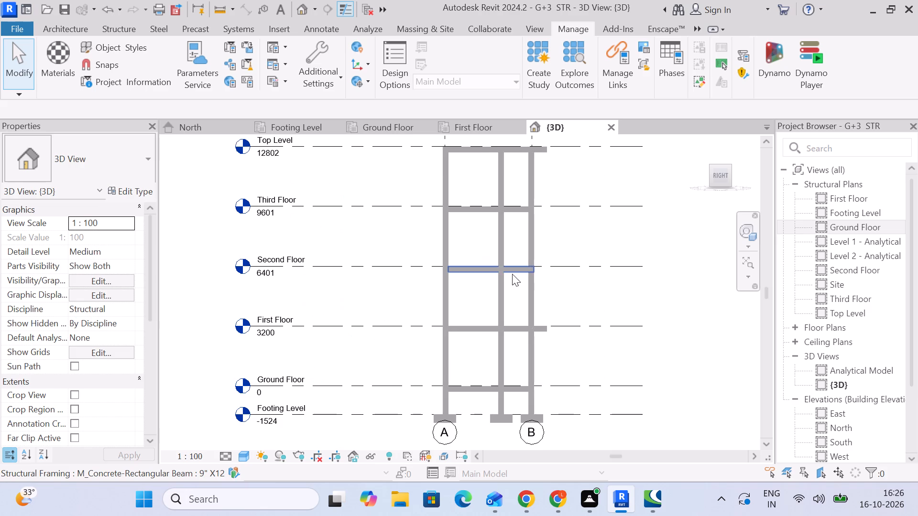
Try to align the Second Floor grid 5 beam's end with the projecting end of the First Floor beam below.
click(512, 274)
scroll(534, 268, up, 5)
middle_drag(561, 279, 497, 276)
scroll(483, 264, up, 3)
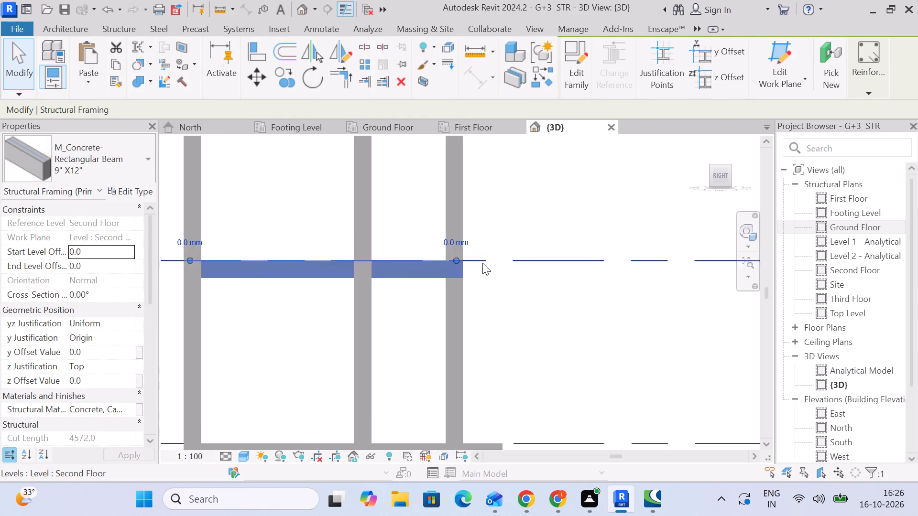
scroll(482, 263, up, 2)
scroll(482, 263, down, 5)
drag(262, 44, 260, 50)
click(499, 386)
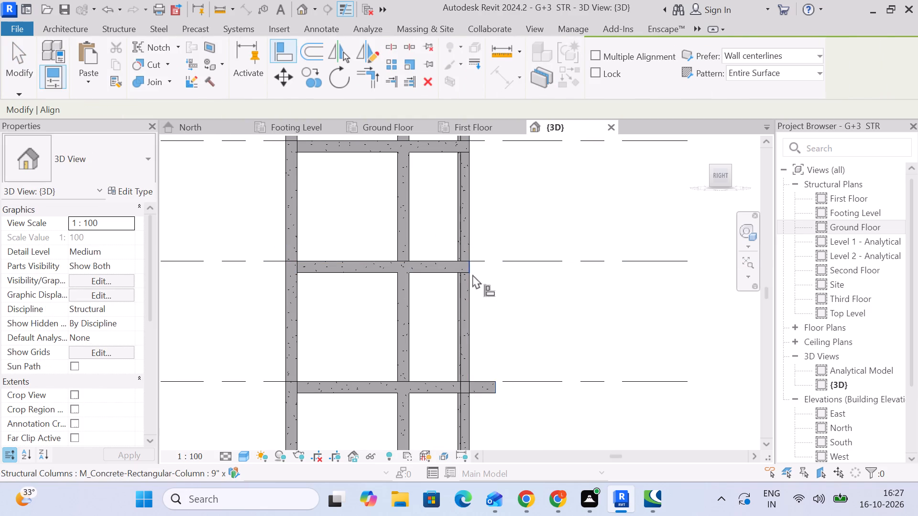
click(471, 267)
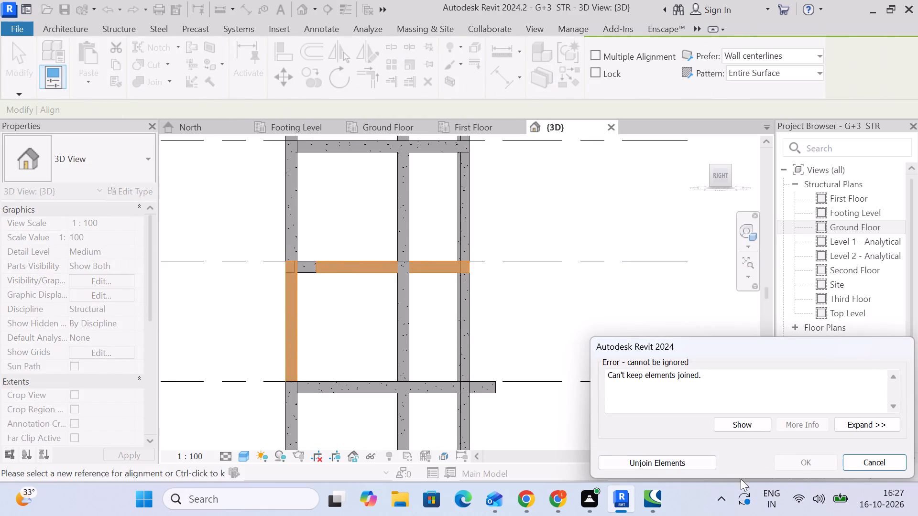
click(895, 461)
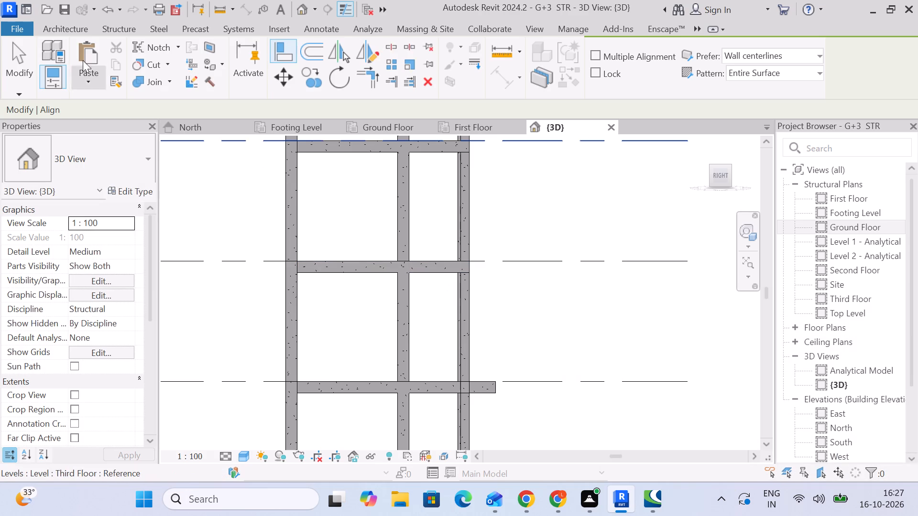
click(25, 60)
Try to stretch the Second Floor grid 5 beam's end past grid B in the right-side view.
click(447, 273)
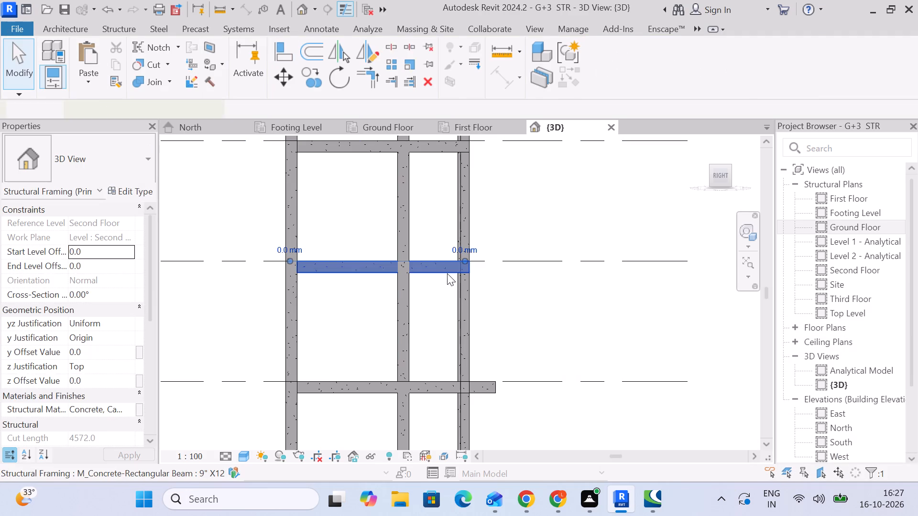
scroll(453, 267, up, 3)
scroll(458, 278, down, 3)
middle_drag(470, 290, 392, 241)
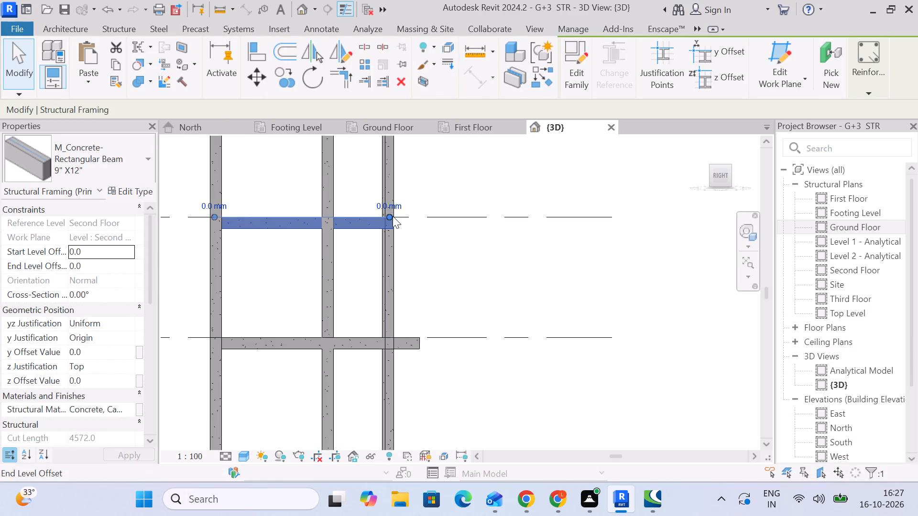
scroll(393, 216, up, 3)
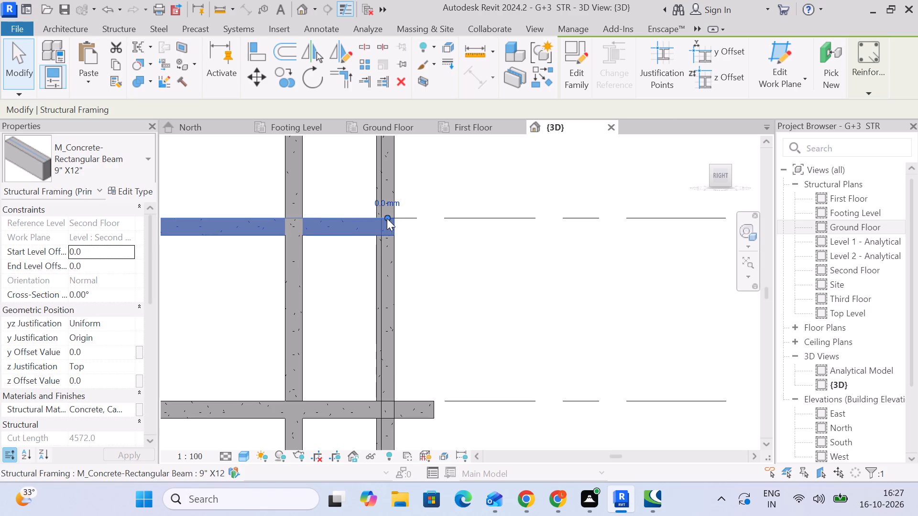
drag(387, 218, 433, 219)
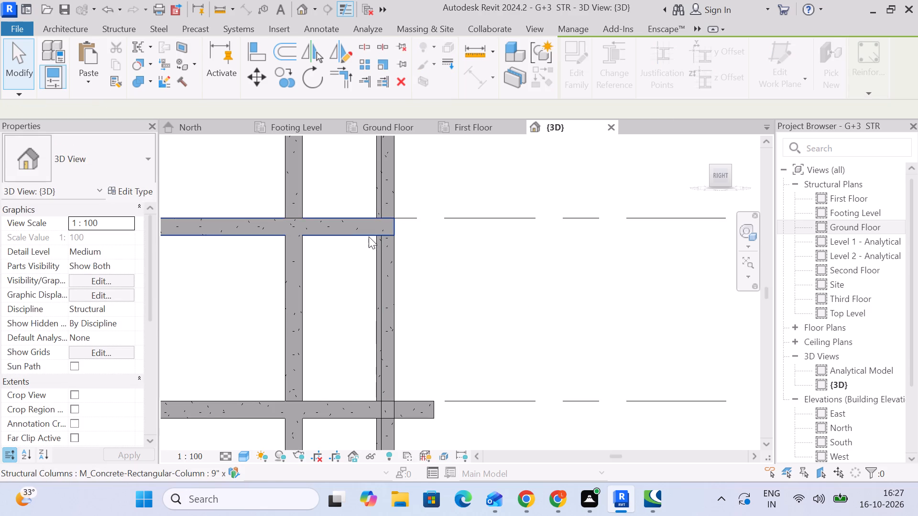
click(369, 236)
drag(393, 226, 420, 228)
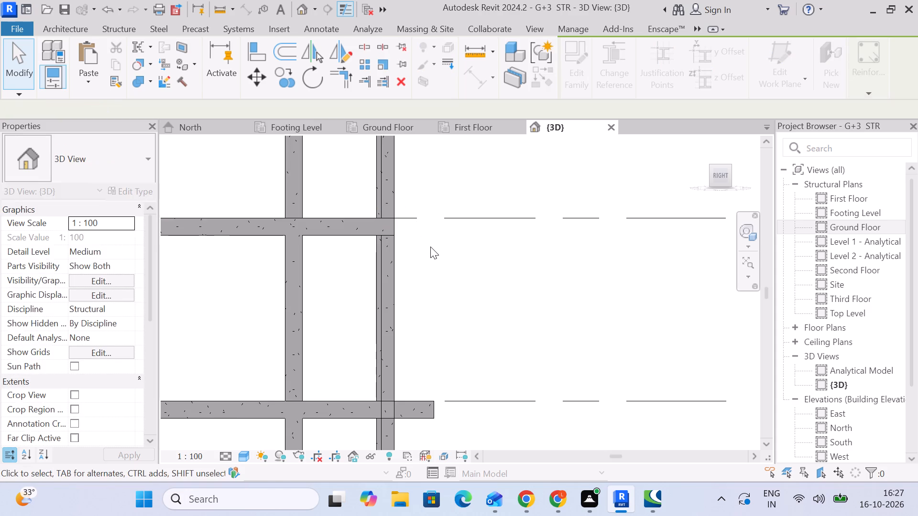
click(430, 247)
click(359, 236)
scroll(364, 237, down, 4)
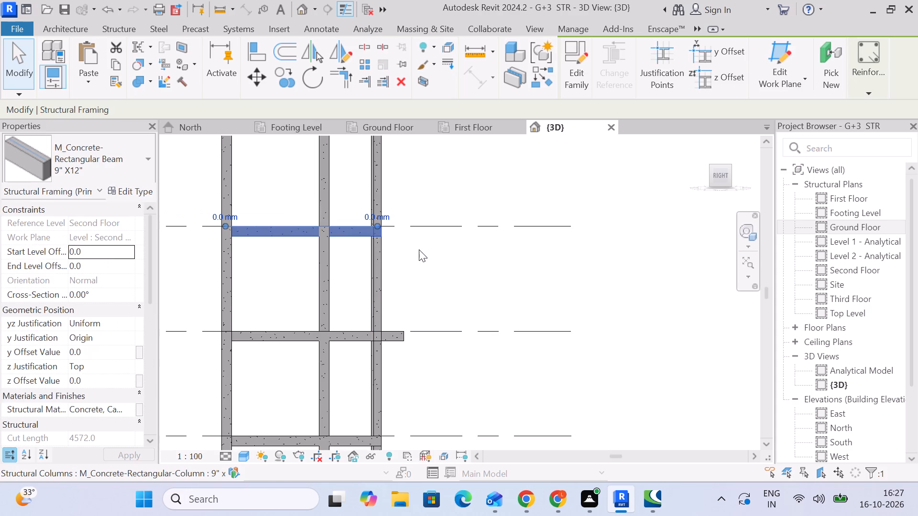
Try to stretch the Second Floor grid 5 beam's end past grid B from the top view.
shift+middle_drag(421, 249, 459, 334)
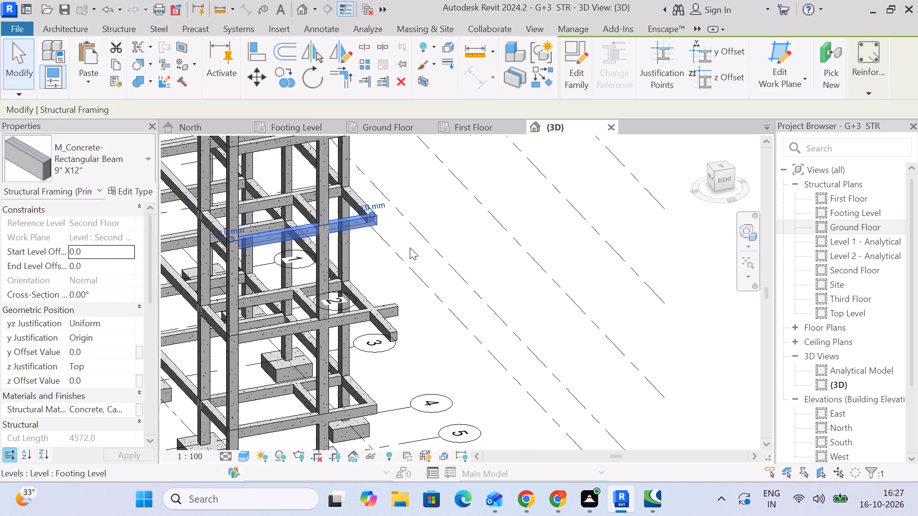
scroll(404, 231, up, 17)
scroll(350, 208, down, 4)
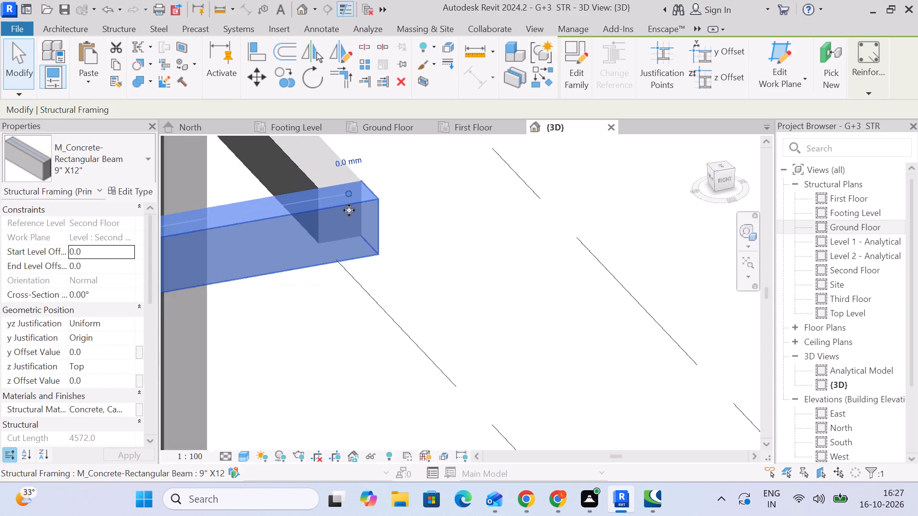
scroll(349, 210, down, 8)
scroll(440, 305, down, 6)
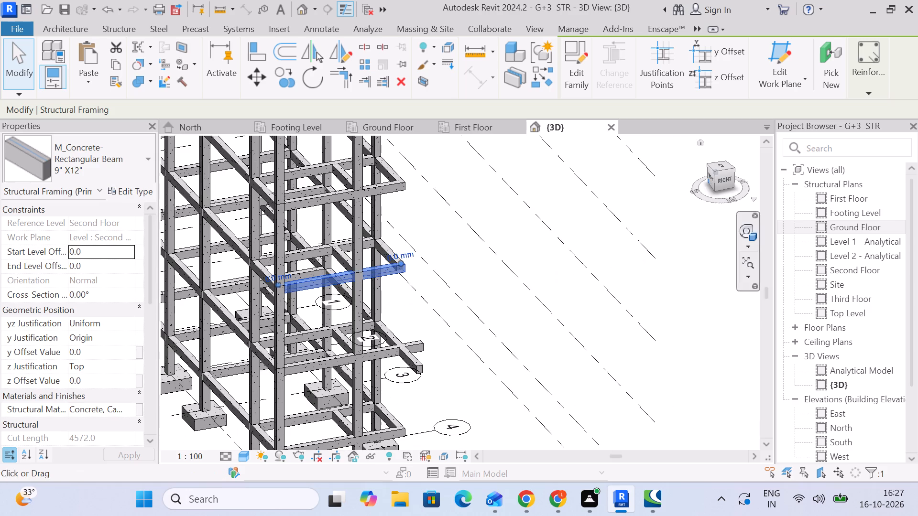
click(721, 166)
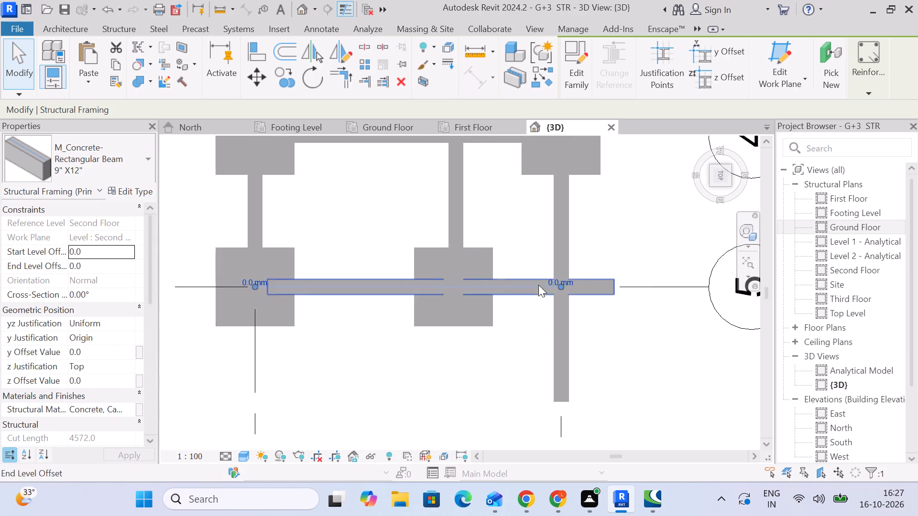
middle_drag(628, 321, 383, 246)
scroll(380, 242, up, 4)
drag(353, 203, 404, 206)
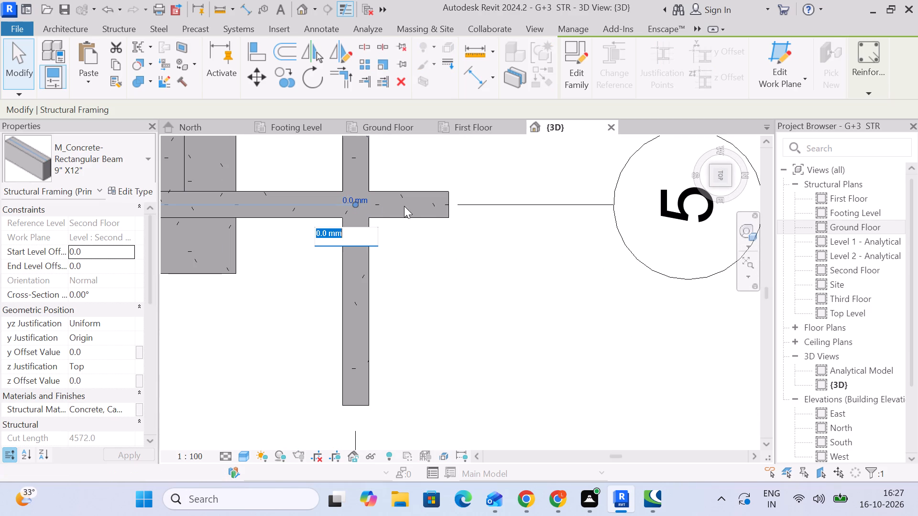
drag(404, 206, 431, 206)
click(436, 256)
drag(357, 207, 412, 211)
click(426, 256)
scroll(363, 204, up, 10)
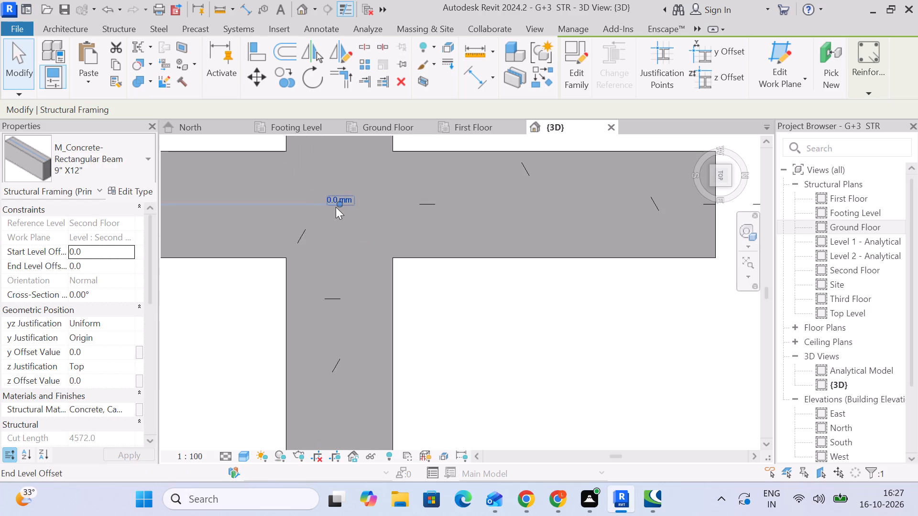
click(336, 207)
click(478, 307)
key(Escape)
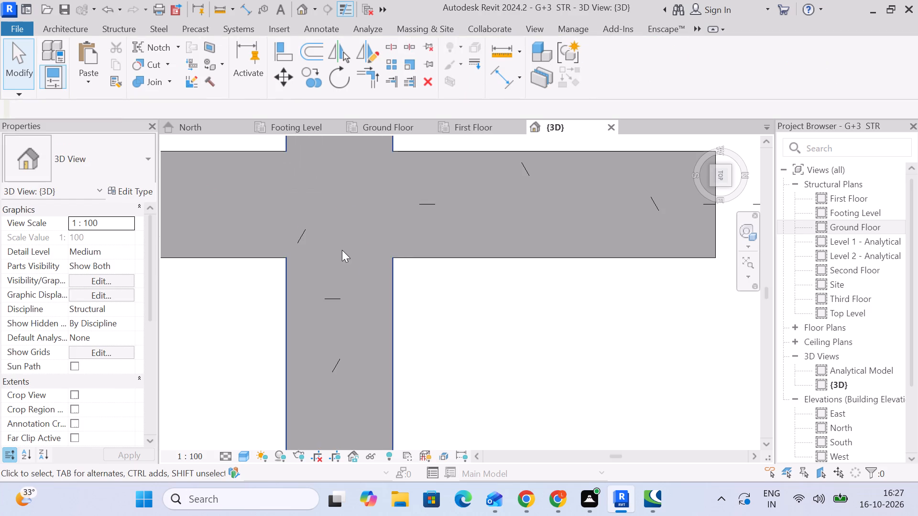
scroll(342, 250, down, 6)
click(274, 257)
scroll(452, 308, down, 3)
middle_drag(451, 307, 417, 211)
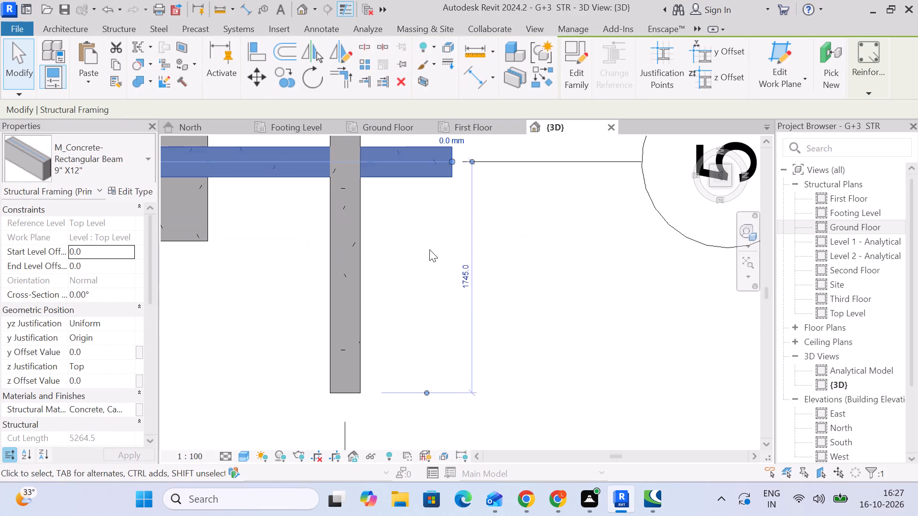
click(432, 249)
Extend the Second Floor 9" X12" beam on grid 5 beyond grid B to match the projecting beam end, making its cut length about 5265 mm.
scroll(520, 279, down, 4)
middle_drag(516, 290, 520, 178)
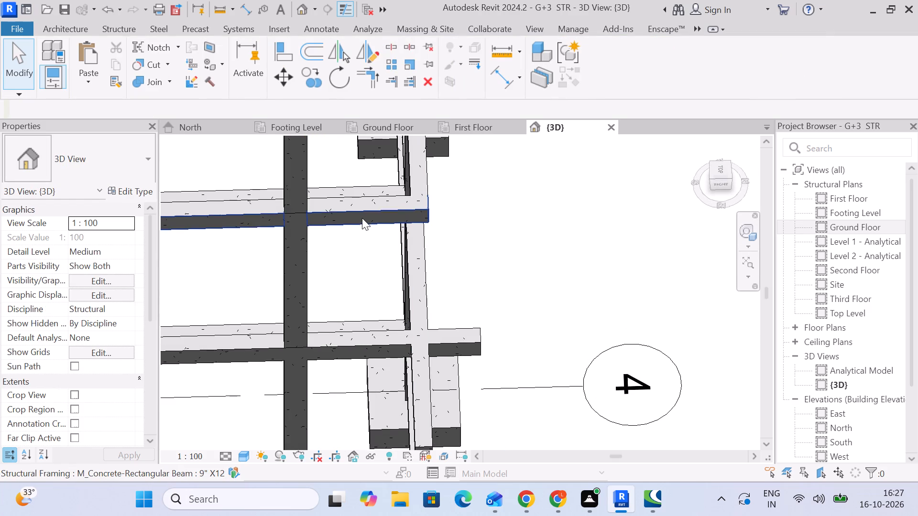
click(359, 215)
scroll(517, 234, down, 3)
middle_drag(518, 236, 518, 309)
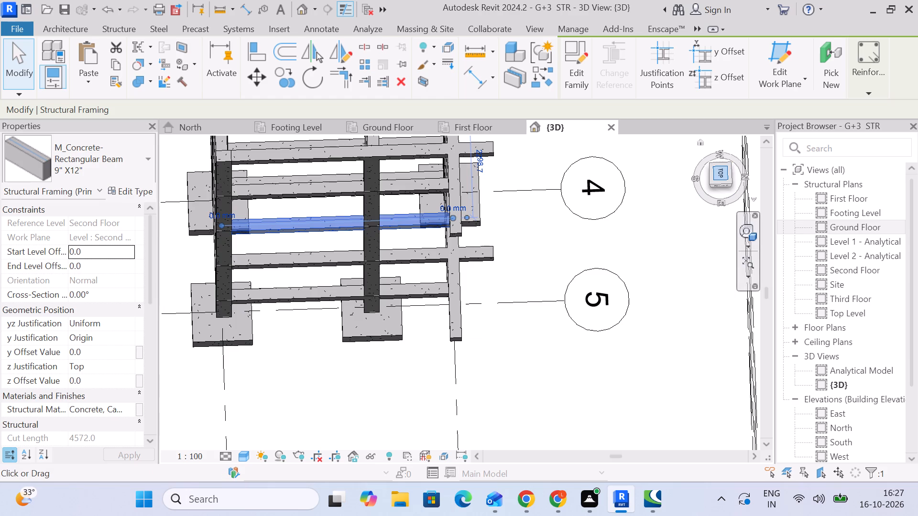
click(721, 173)
scroll(529, 283, up, 5)
middle_drag(671, 305, 272, 279)
scroll(271, 278, up, 5)
drag(257, 250, 304, 255)
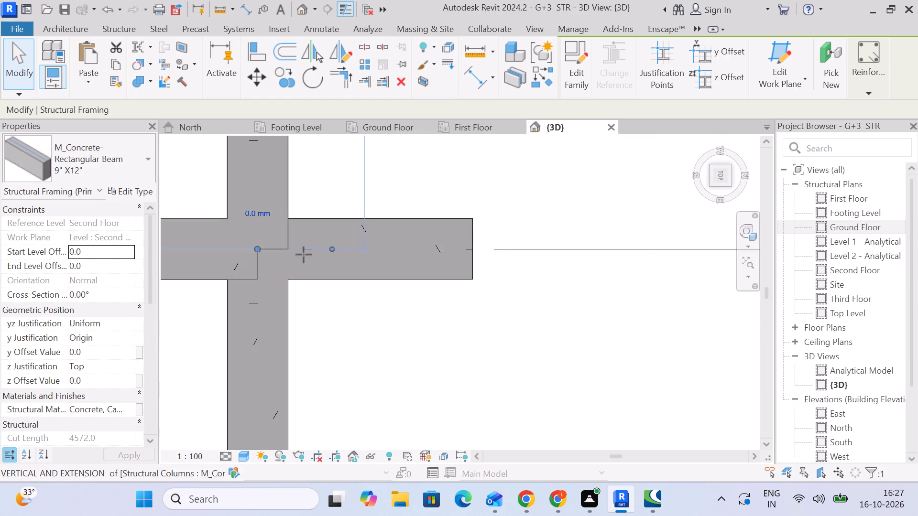
drag(304, 255, 473, 248)
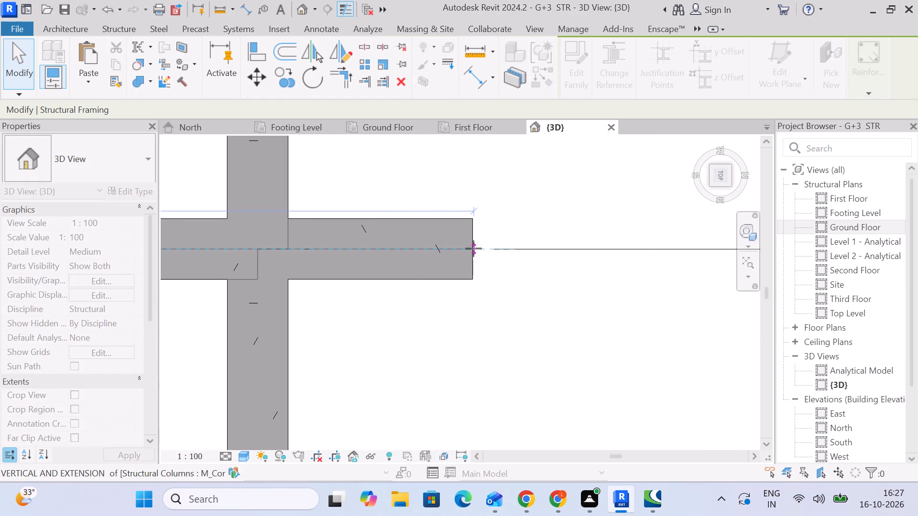
drag(473, 248, 474, 248)
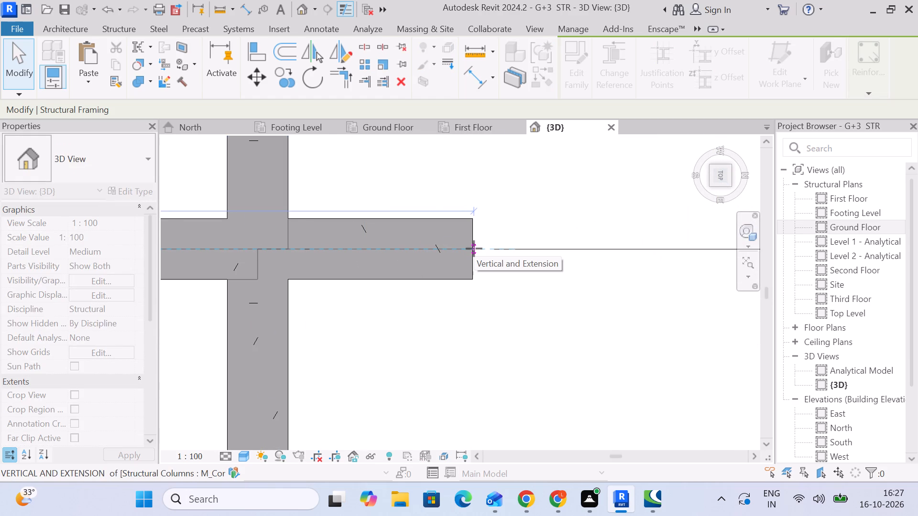
drag(474, 248, 473, 252)
scroll(473, 248, up, 6)
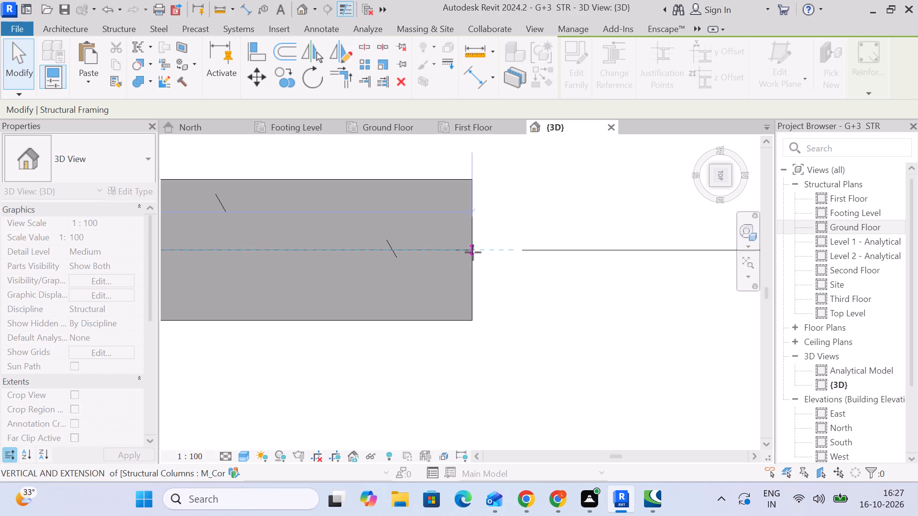
drag(473, 252, 473, 248)
scroll(473, 252, up, 6)
scroll(475, 249, down, 20)
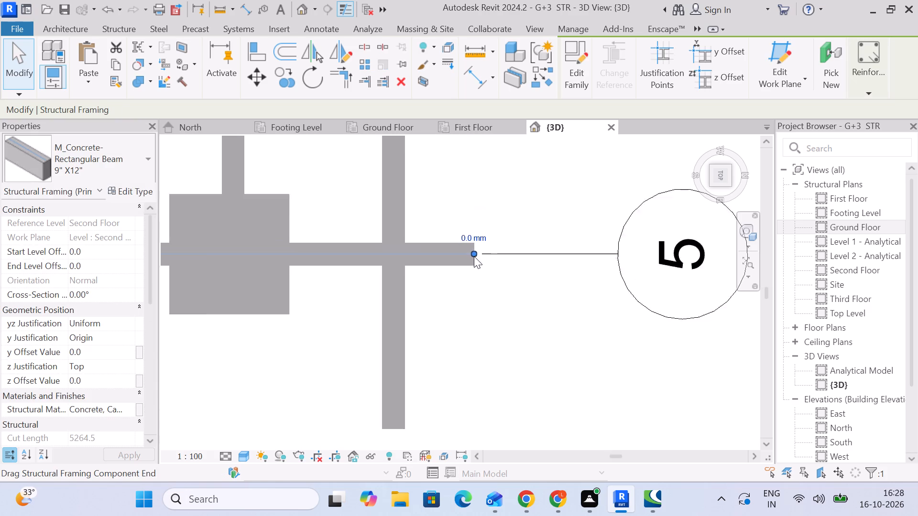
scroll(451, 324, up, 1)
scroll(451, 324, down, 5)
Extend the Second Floor 9" X12" beam on grid B past grid 5 to match the projecting beam end, making its cut length about 14966 mm.
middle_drag(449, 324, 394, 259)
scroll(465, 269, down, 4)
middle_drag(462, 272, 472, 98)
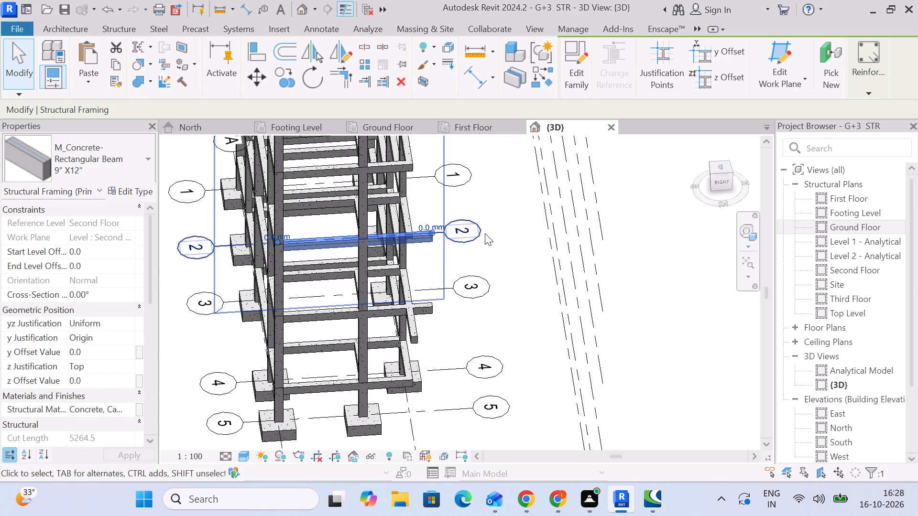
click(517, 203)
scroll(410, 219, up, 3)
click(408, 219)
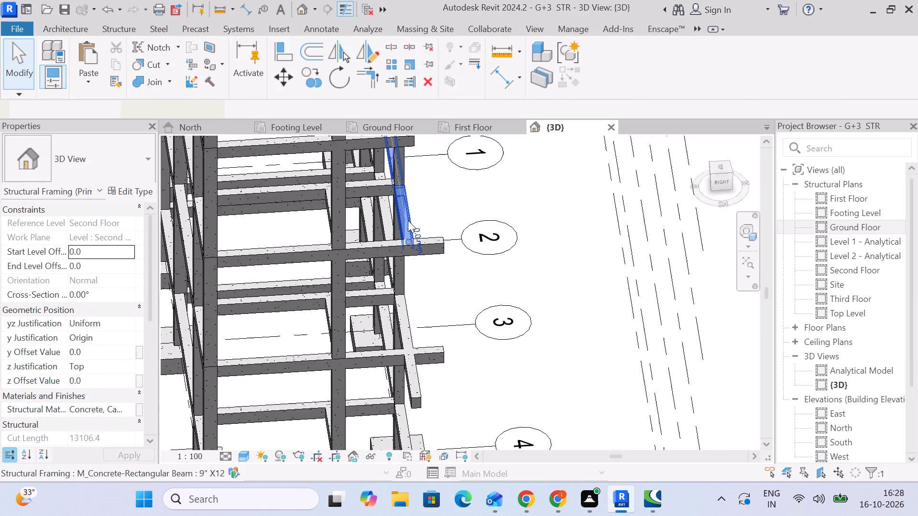
scroll(424, 257, down, 5)
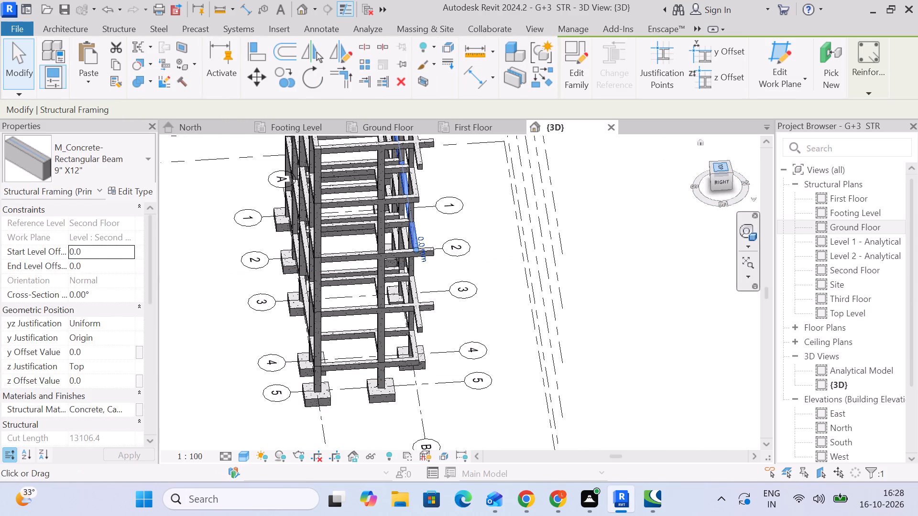
click(724, 169)
middle_drag(406, 384, 338, 145)
scroll(361, 212, up, 1)
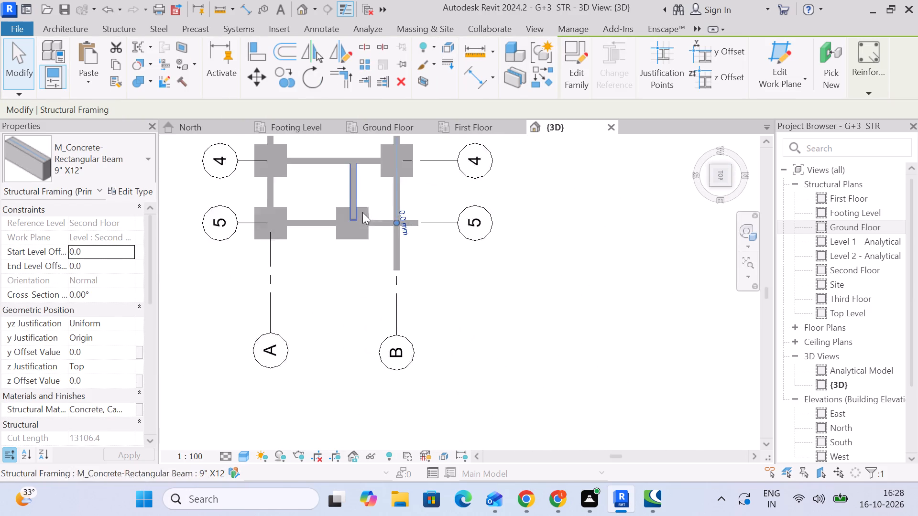
scroll(362, 212, up, 9)
middle_drag(434, 259, 395, 198)
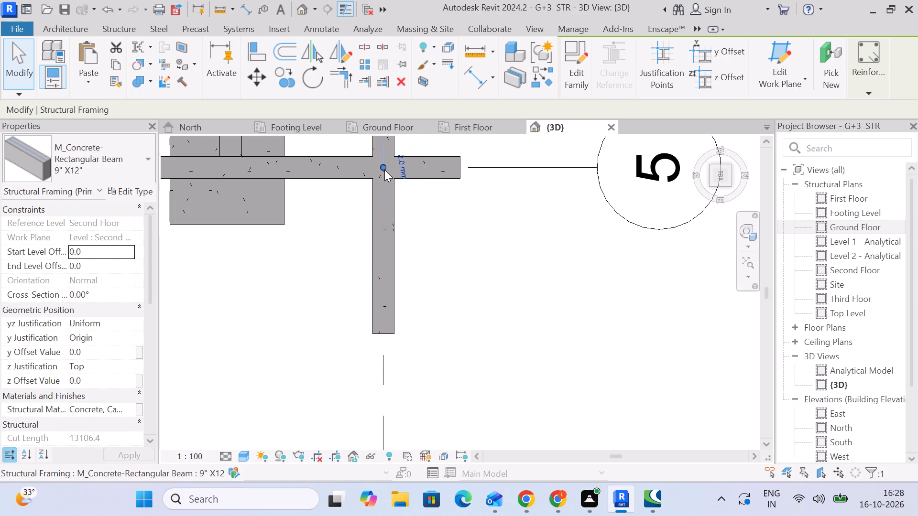
drag(382, 167, 384, 332)
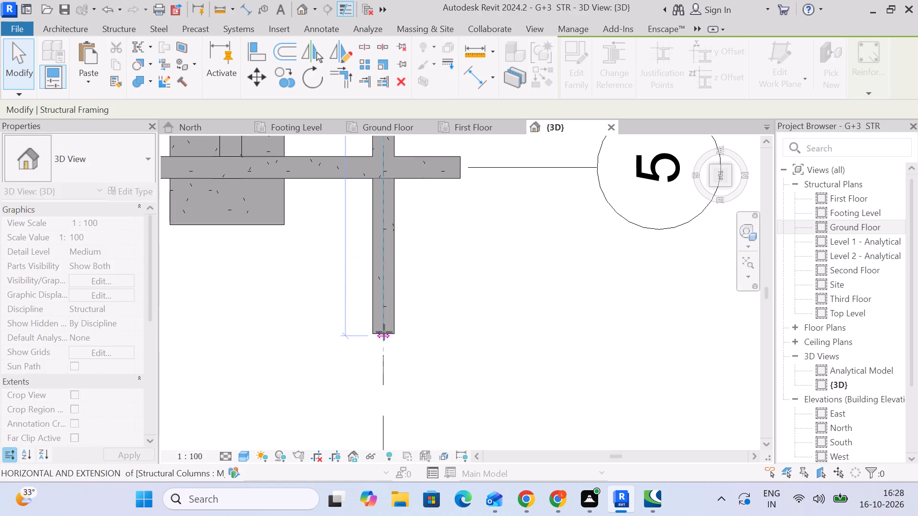
drag(384, 332, 389, 333)
scroll(389, 333, up, 8)
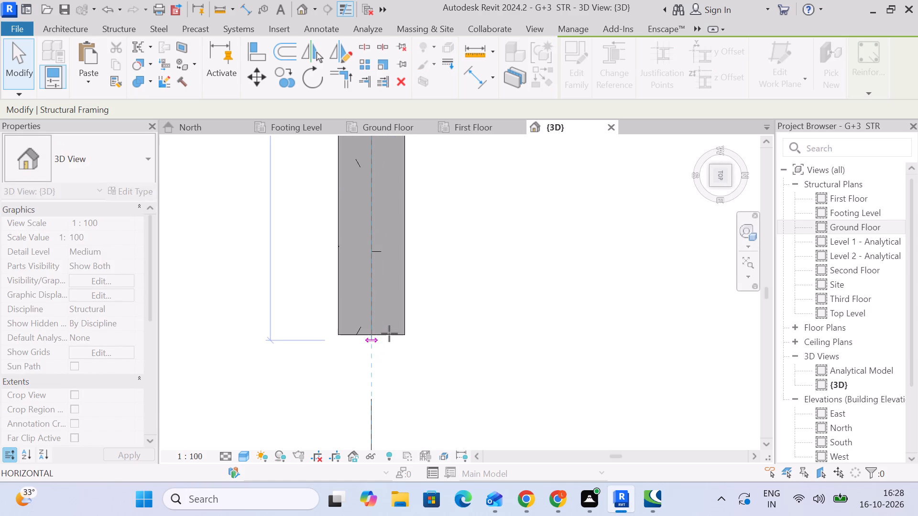
drag(389, 333, 368, 333)
scroll(389, 333, up, 2)
scroll(368, 333, down, 20)
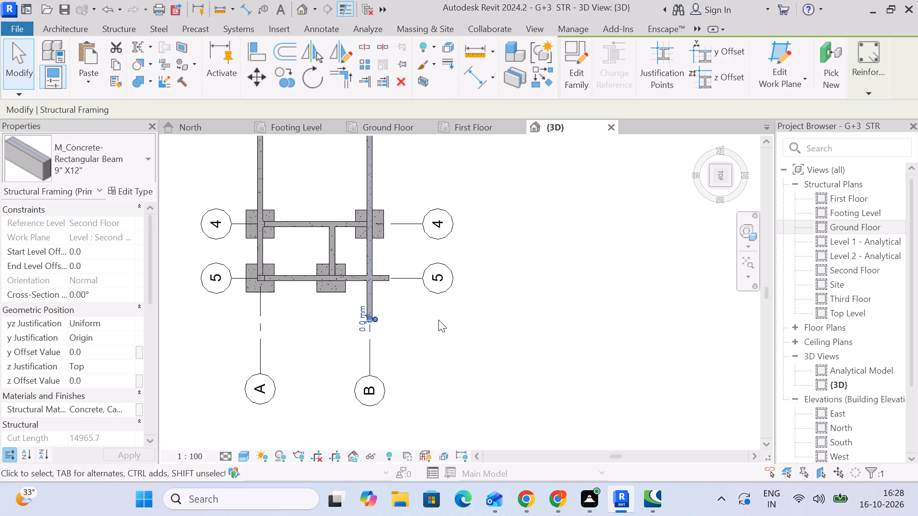
Extend the Third Floor 9" X12" beam on grid B past grid 5 to match the projecting beam end, making its cut length about 14966 mm.
scroll(438, 320, down, 4)
middle_drag(438, 320, 445, 193)
middle_drag(436, 302, 456, 260)
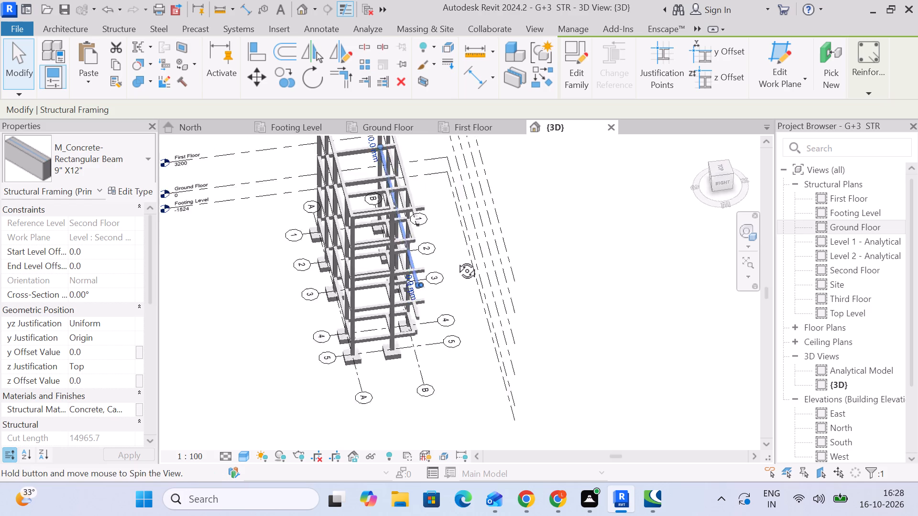
middle_drag(456, 260, 466, 238)
scroll(438, 230, up, 4)
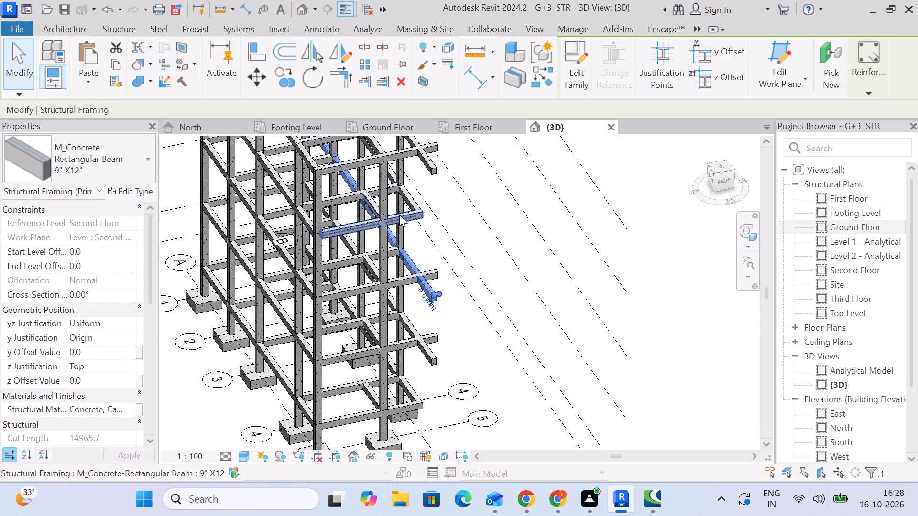
scroll(399, 215, up, 4)
scroll(409, 235, down, 4)
middle_drag(407, 239, 377, 269)
scroll(389, 252, up, 5)
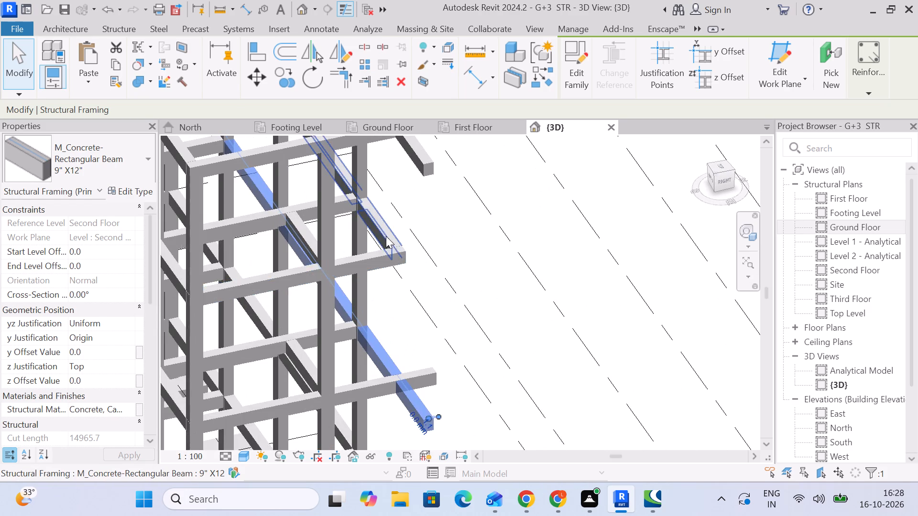
click(384, 232)
scroll(391, 235, down, 5)
click(721, 164)
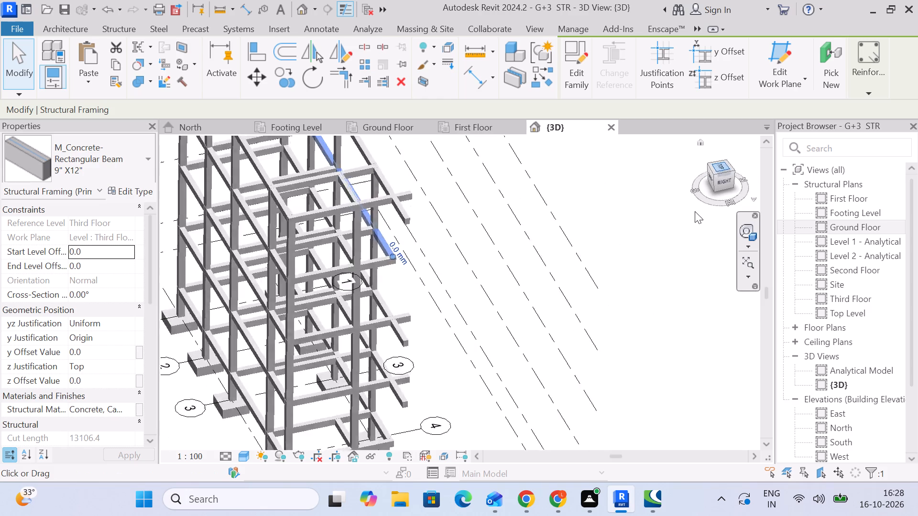
scroll(384, 387, up, 1)
middle_drag(384, 387, 363, 192)
scroll(365, 193, down, 1)
scroll(459, 229, up, 8)
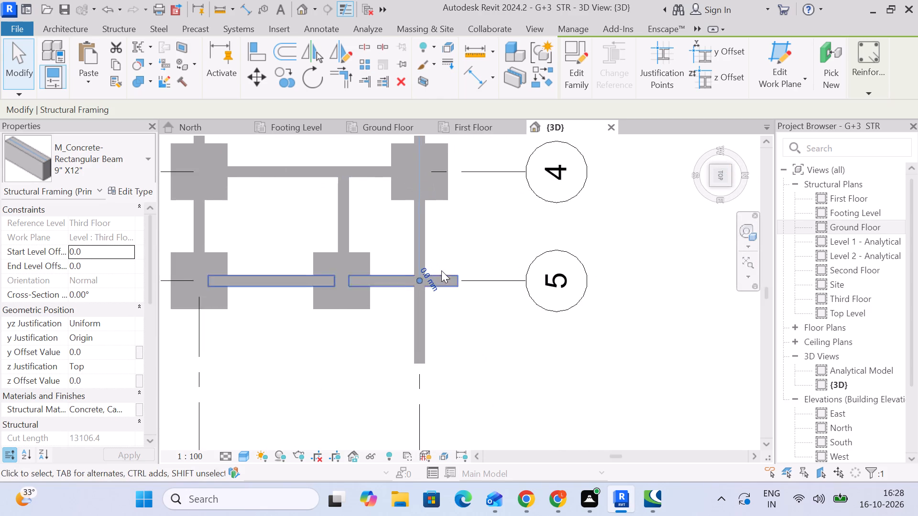
scroll(441, 270, up, 2)
middle_drag(473, 297, 433, 177)
drag(358, 171, 358, 177)
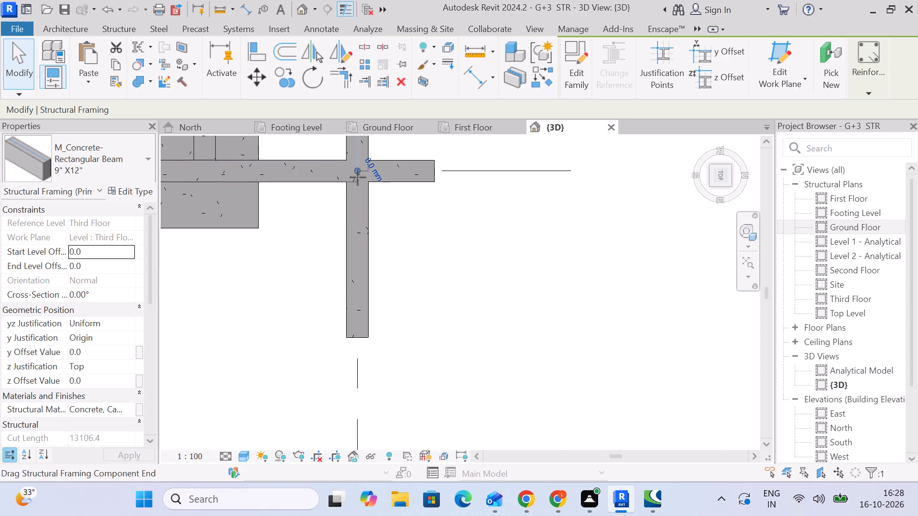
drag(358, 177, 373, 323)
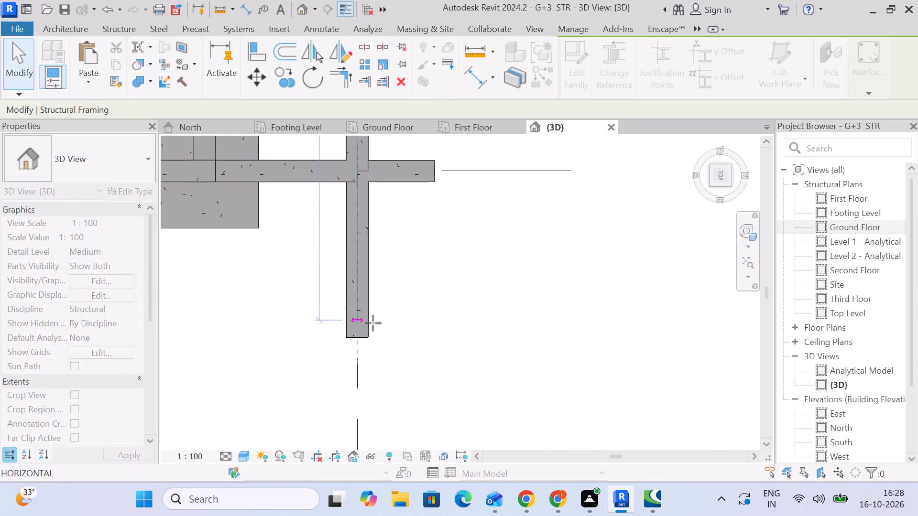
drag(373, 323, 307, 366)
scroll(373, 323, up, 10)
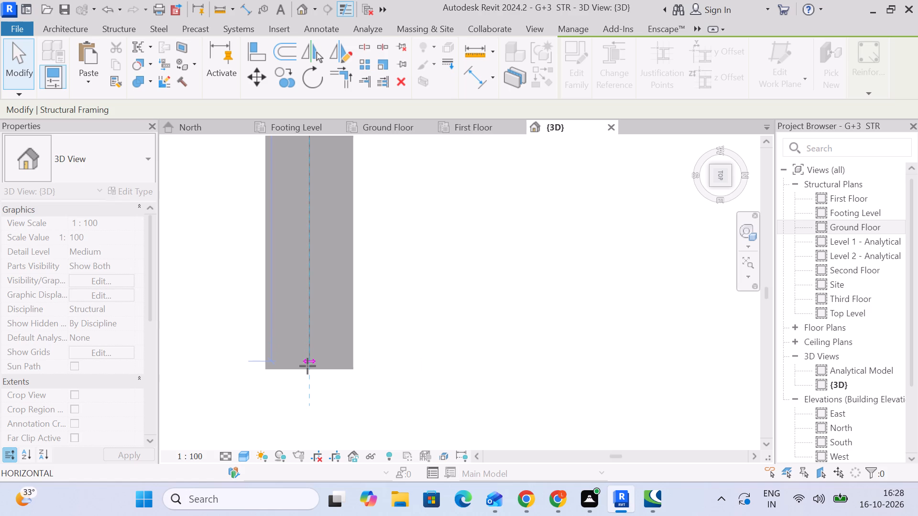
drag(307, 366, 306, 369)
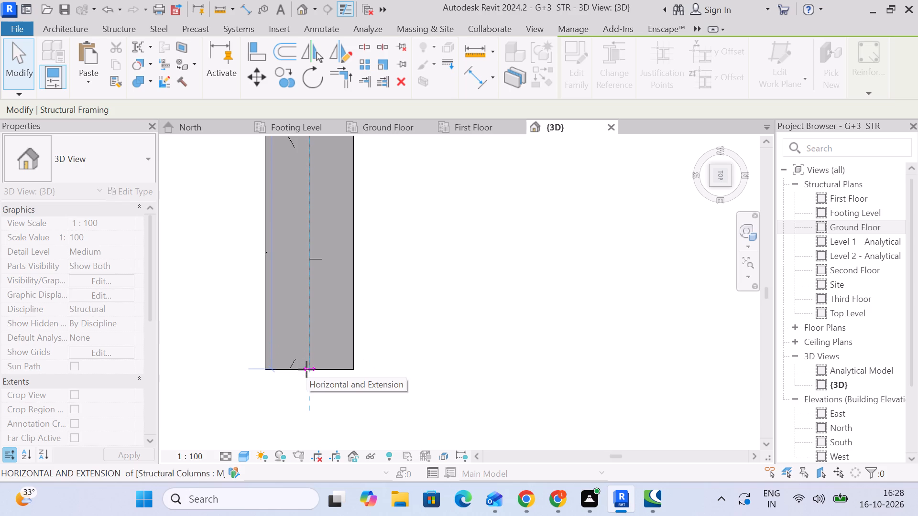
drag(306, 369, 308, 368)
scroll(318, 355, down, 5)
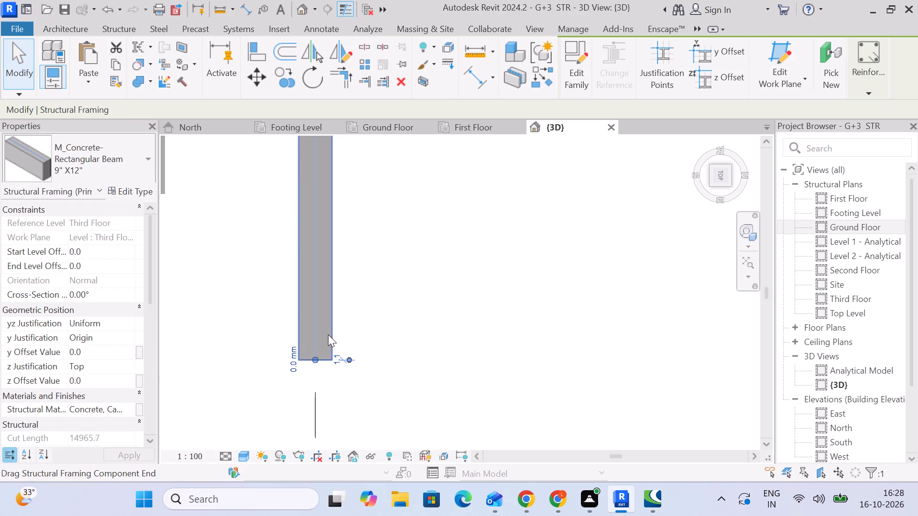
Extend the Third Floor 9" X12" beam on grid 5 beyond grid B to match the projecting beam end, making its cut length about 5265 mm.
scroll(328, 334, down, 11)
scroll(397, 329, down, 3)
middle_drag(398, 331, 438, 186)
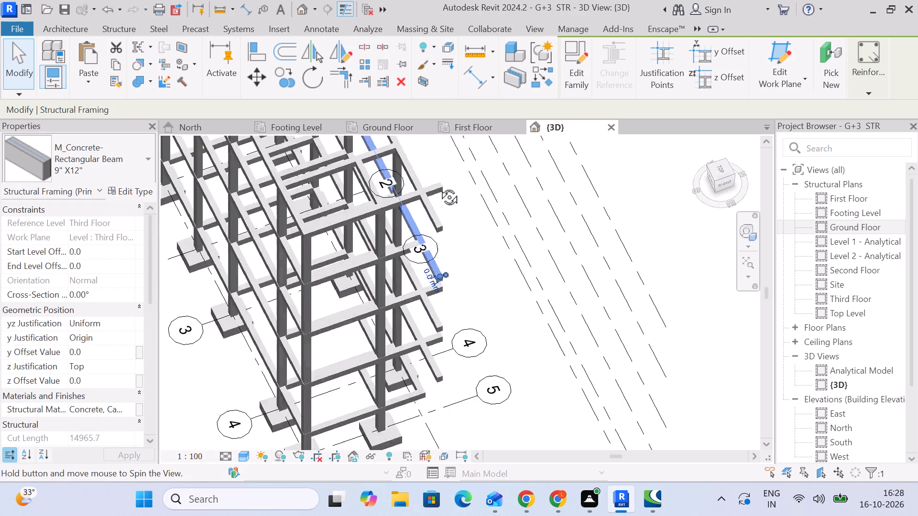
middle_drag(438, 186, 398, 150)
middle_drag(338, 217, 389, 234)
click(418, 228)
middle_drag(578, 252, 461, 343)
click(725, 170)
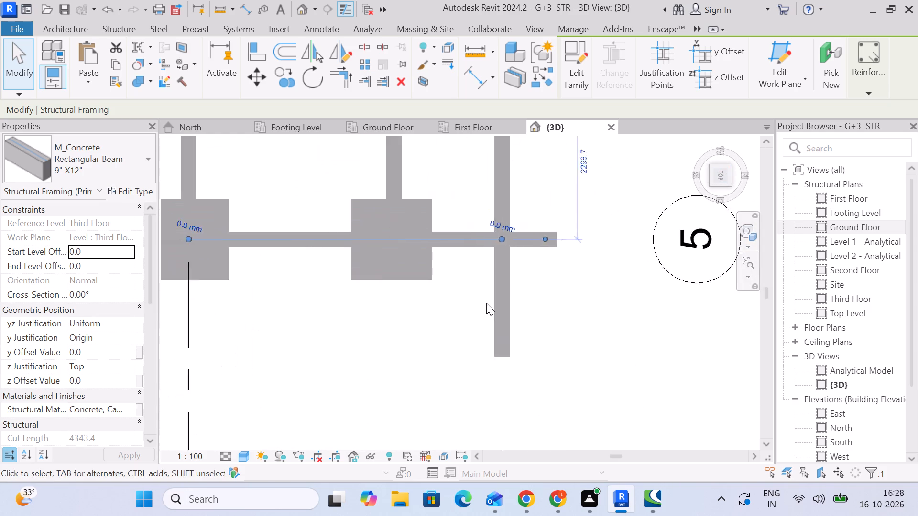
scroll(566, 286, up, 9)
middle_drag(667, 321, 335, 242)
scroll(291, 214, up, 3)
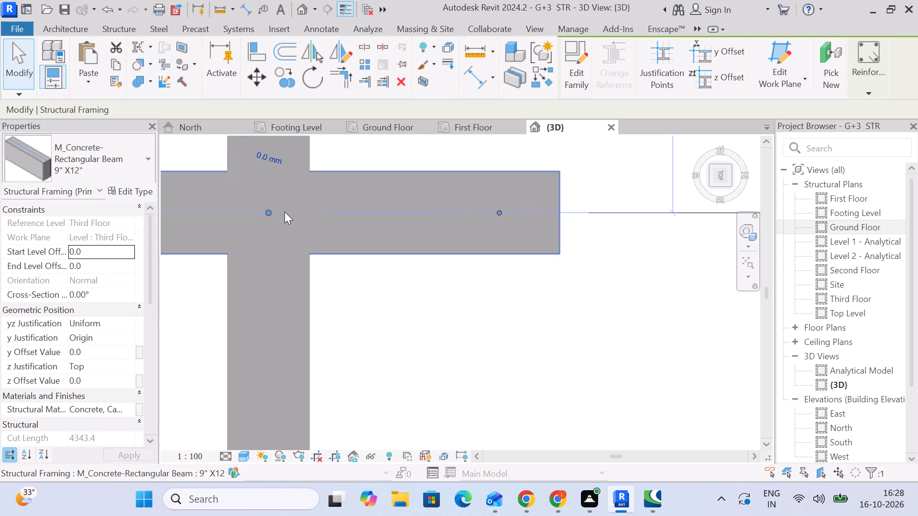
drag(268, 210, 559, 208)
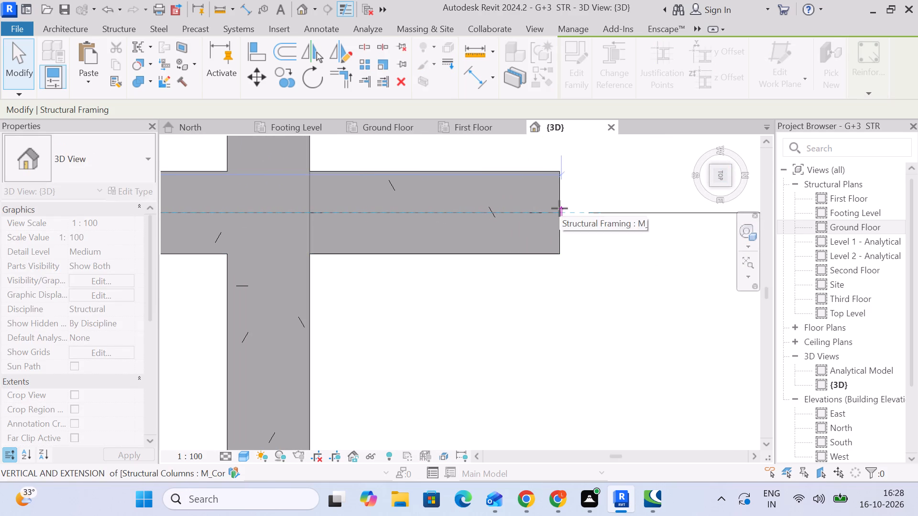
drag(559, 208, 560, 209)
scroll(560, 209, up, 12)
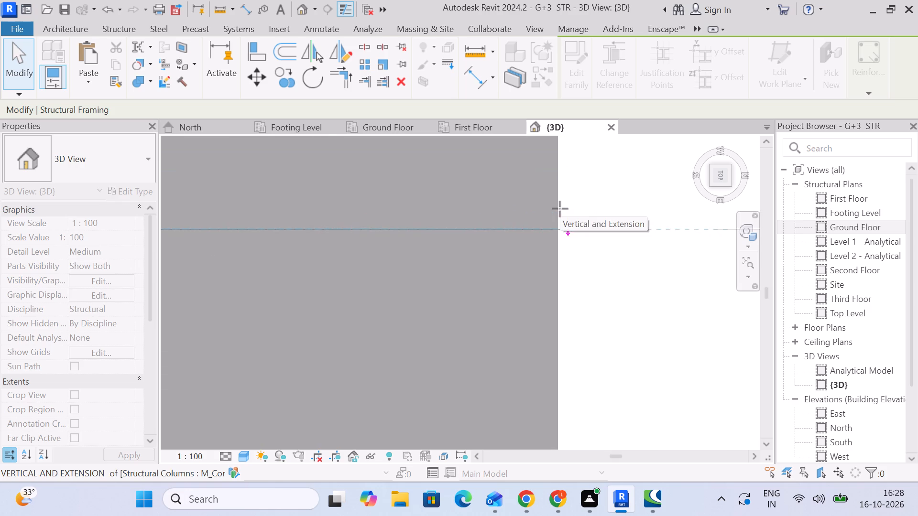
drag(560, 209, 559, 234)
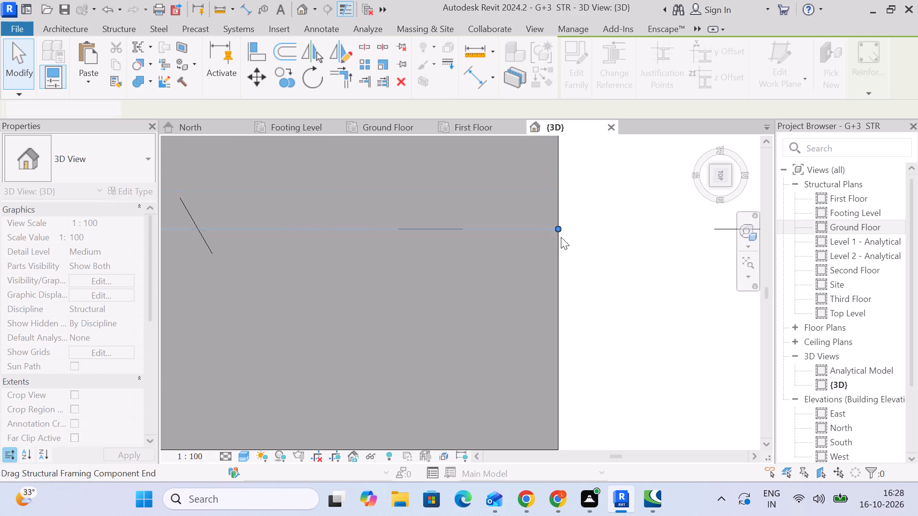
scroll(573, 253, down, 7)
scroll(568, 257, up, 1)
scroll(568, 257, down, 17)
middle_drag(575, 277, 539, 231)
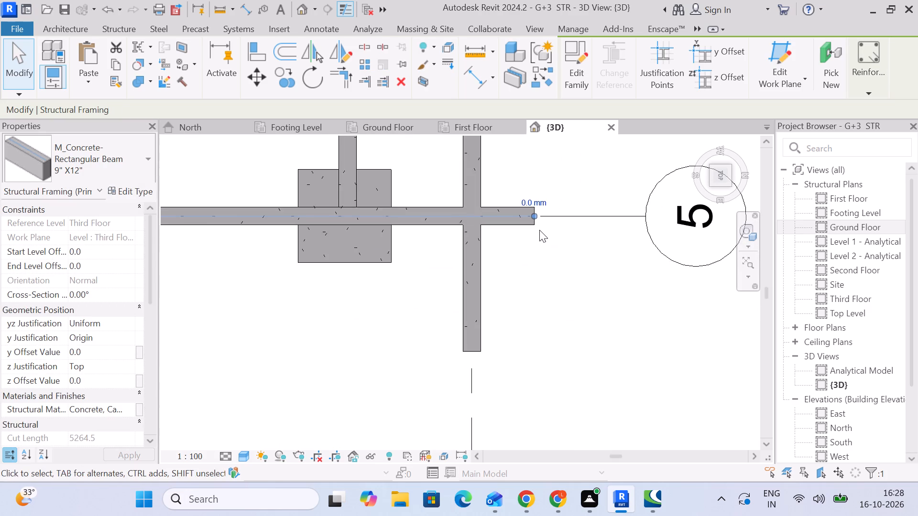
scroll(540, 229, down, 11)
middle_drag(554, 286, 497, 285)
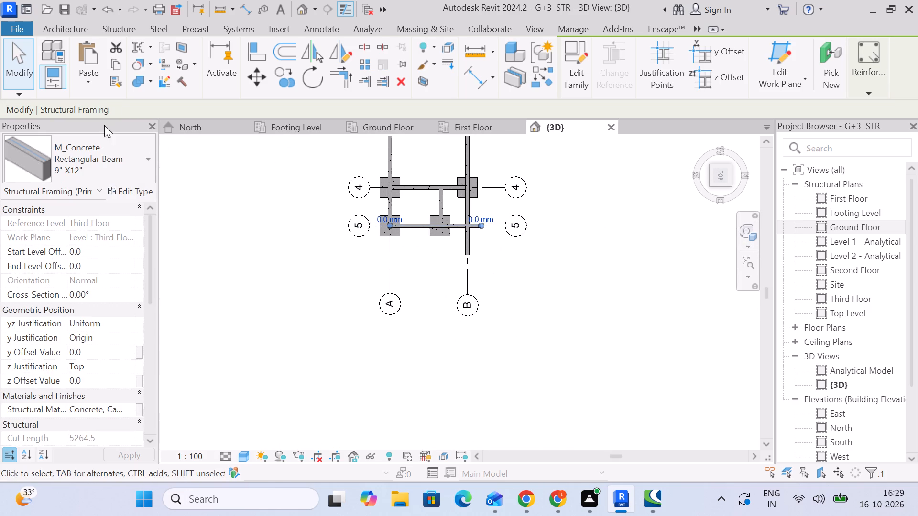
click(26, 69)
Examine the projecting beams at the grid B and grid 5 corner on every floor from several 3D angles.
scroll(410, 262, down, 4)
shift+middle_drag(415, 279, 462, 170)
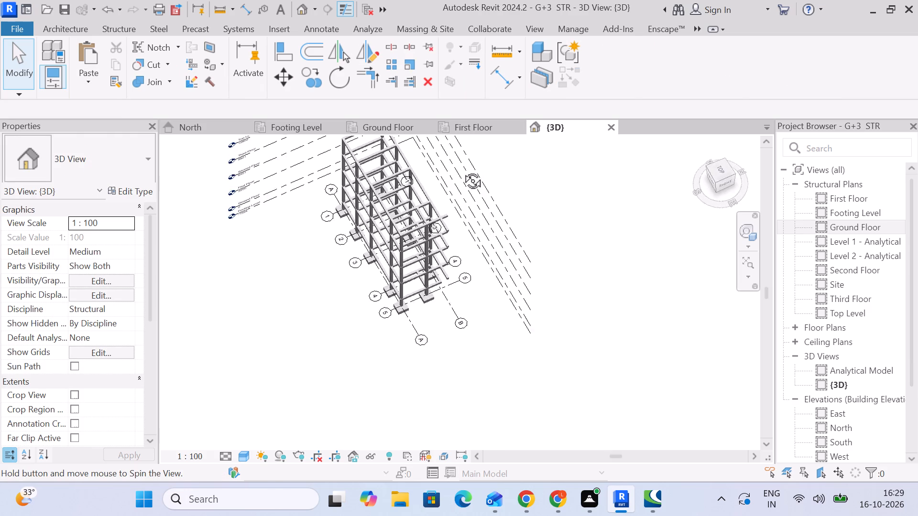
shift+middle_drag(462, 170, 423, 109)
scroll(455, 302, up, 1)
shift+middle_drag(459, 302, 513, 170)
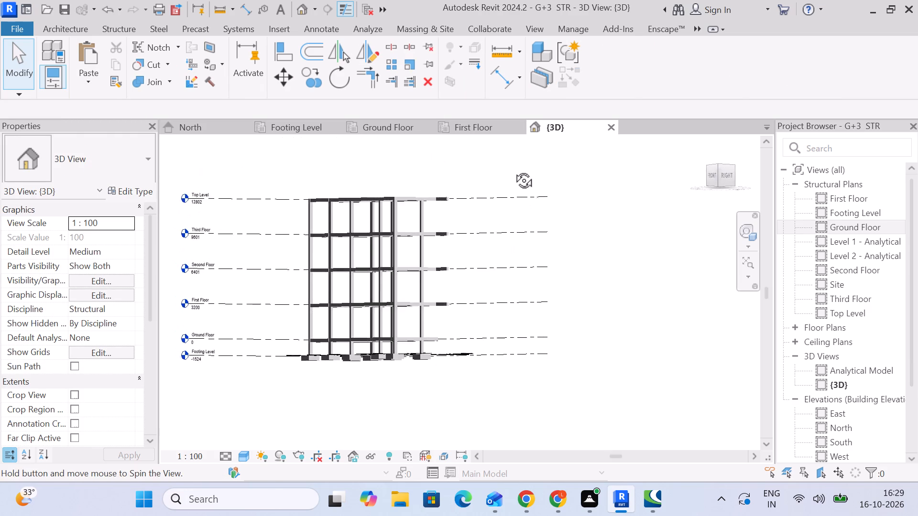
shift+middle_drag(513, 170, 501, 262)
scroll(453, 226, up, 5)
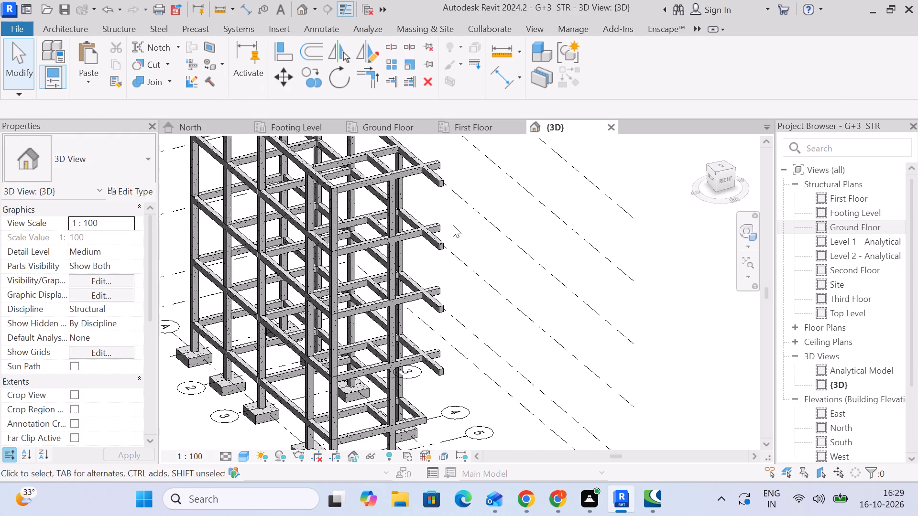
scroll(457, 236, down, 7)
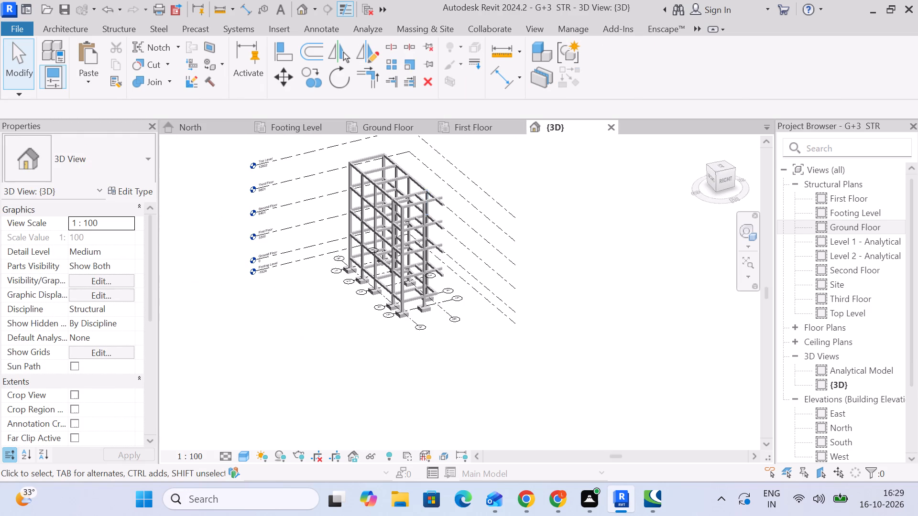
scroll(441, 239, up, 7)
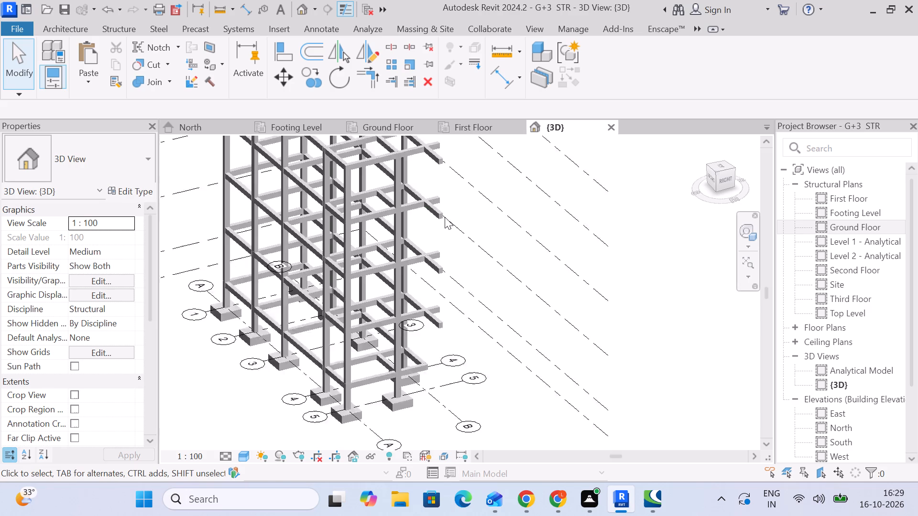
middle_drag(422, 200, 410, 300)
scroll(408, 296, up, 4)
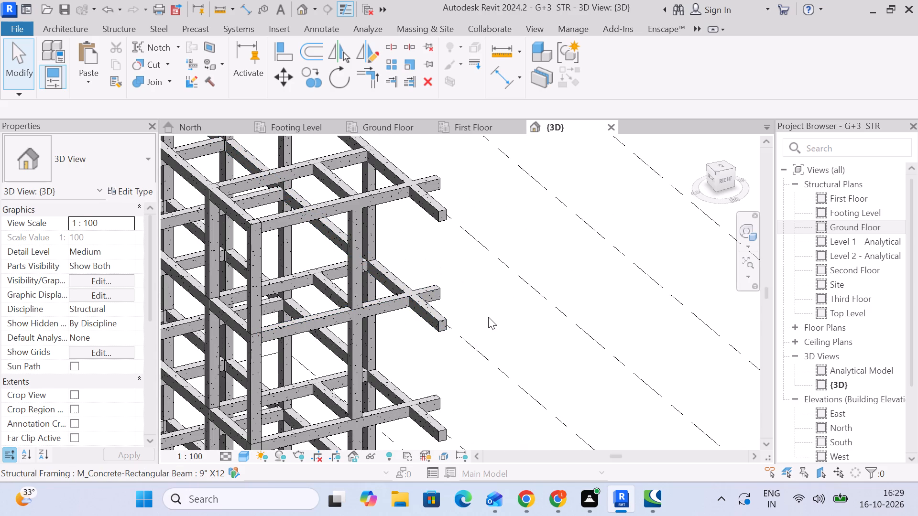
scroll(395, 312, up, 4)
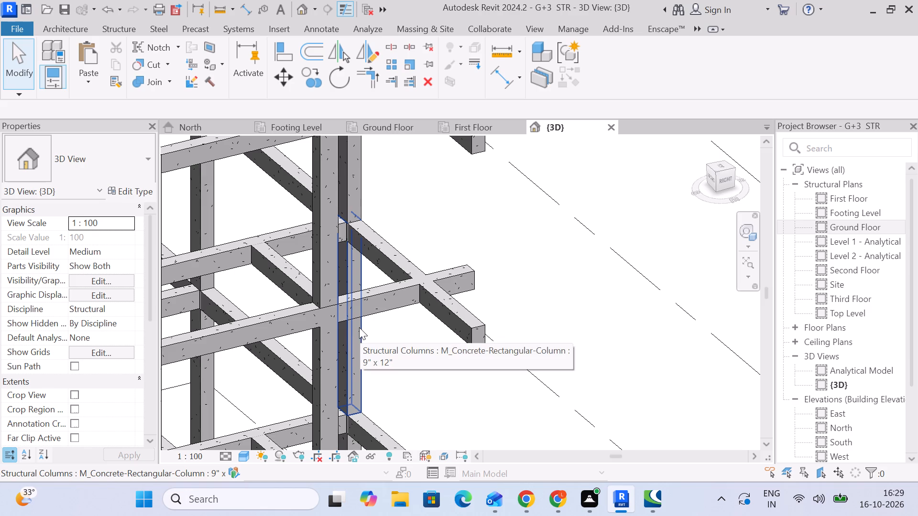
scroll(359, 327, down, 5)
middle_drag(415, 377, 406, 223)
middle_drag(447, 377, 477, 267)
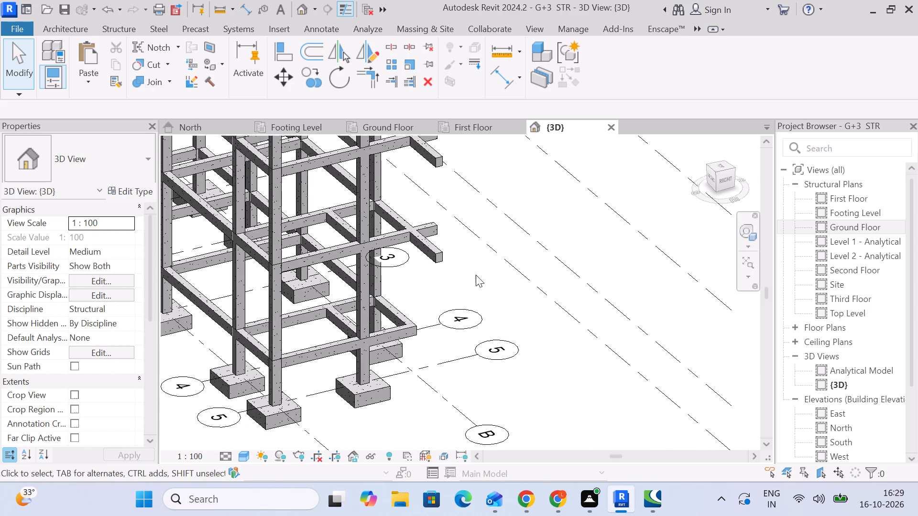
scroll(396, 381, up, 5)
middle_drag(373, 209, 383, 296)
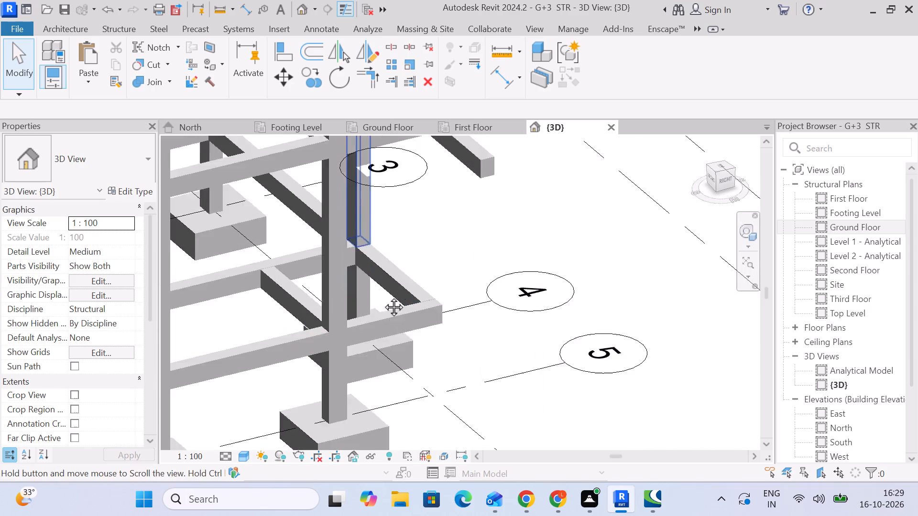
middle_drag(383, 296, 405, 407)
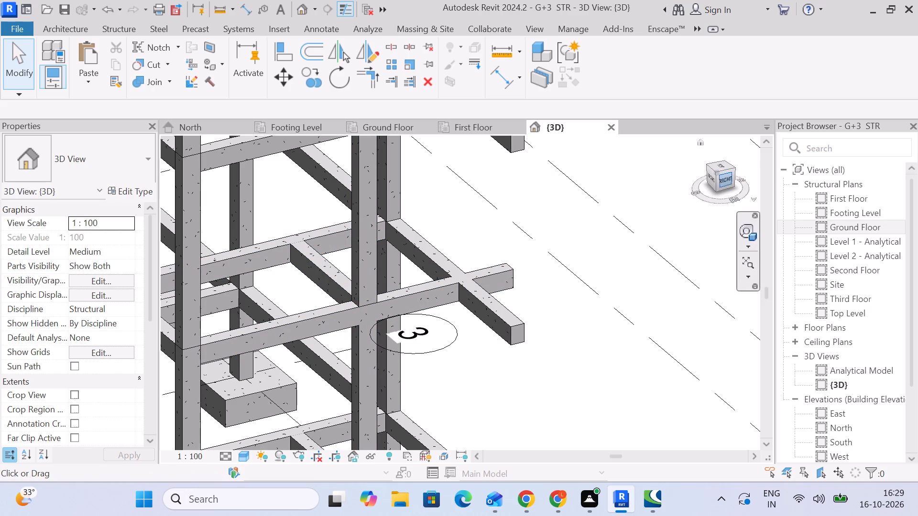
Examine the beam projections and column around the grid B and grid 5 crossing from the top view.
click(721, 166)
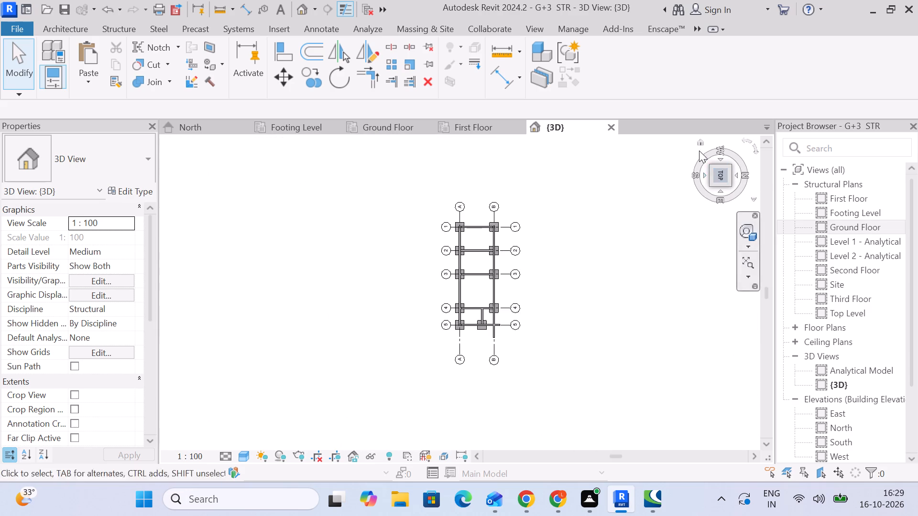
click(696, 139)
scroll(507, 335, up, 5)
scroll(453, 306, up, 12)
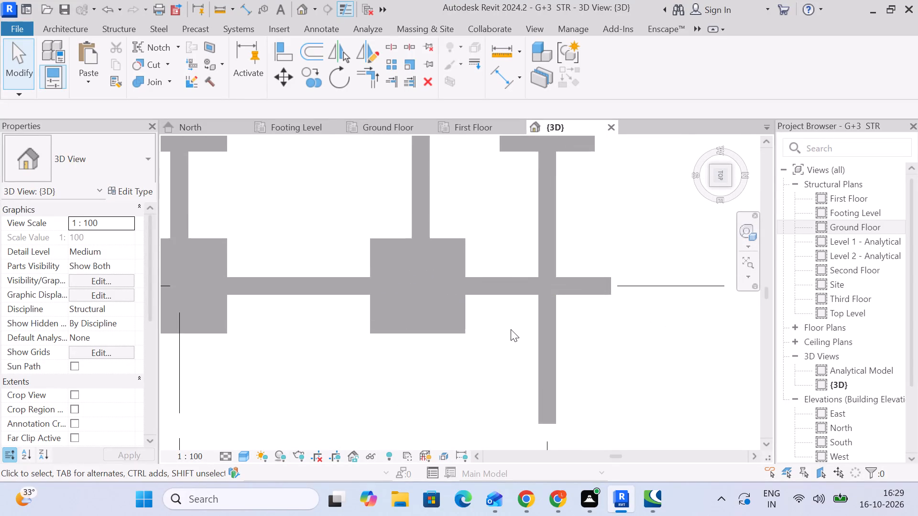
scroll(515, 345, up, 3)
middle_drag(515, 349, 482, 316)
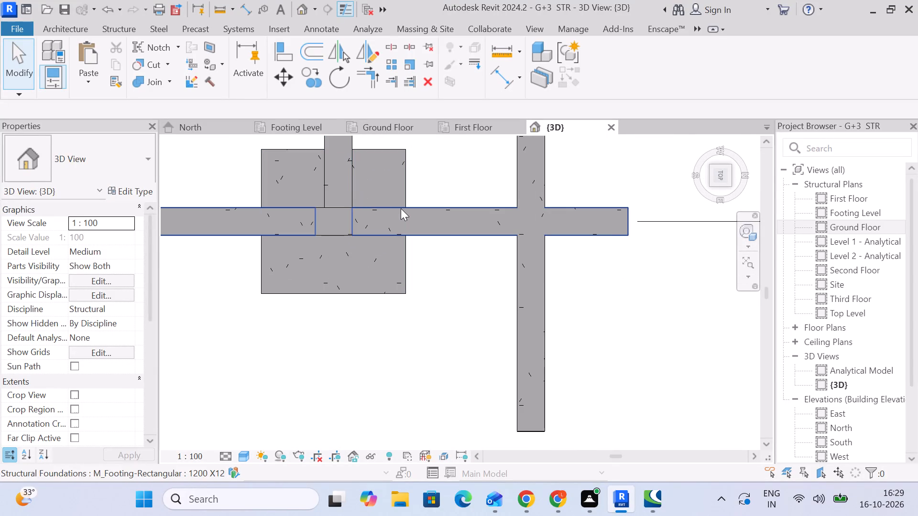
scroll(410, 227, down, 5)
scroll(413, 268, down, 3)
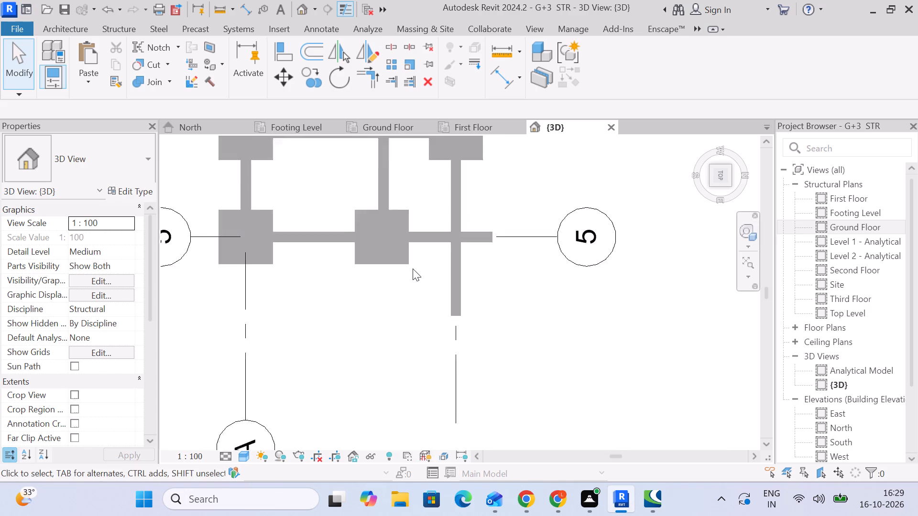
scroll(413, 269, down, 1)
middle_drag(412, 269, 359, 268)
scroll(341, 243, up, 5)
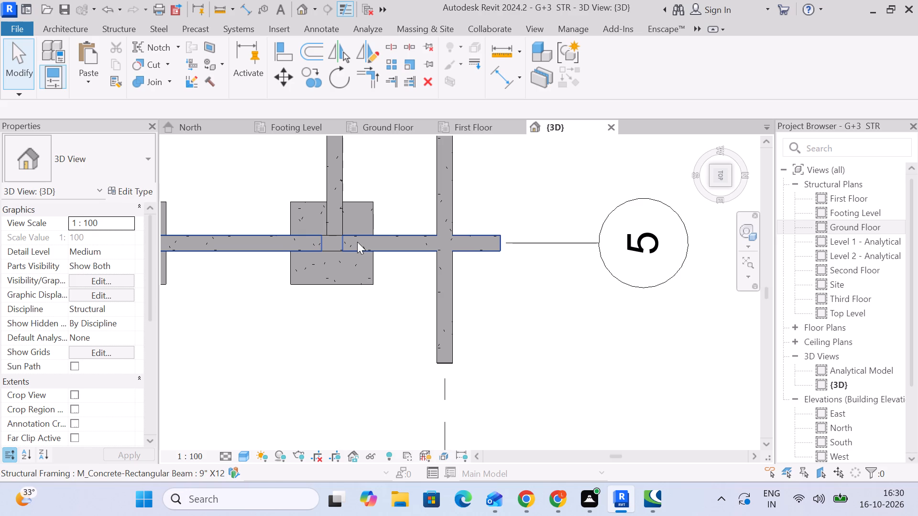
scroll(328, 249, down, 5)
scroll(328, 252, up, 1)
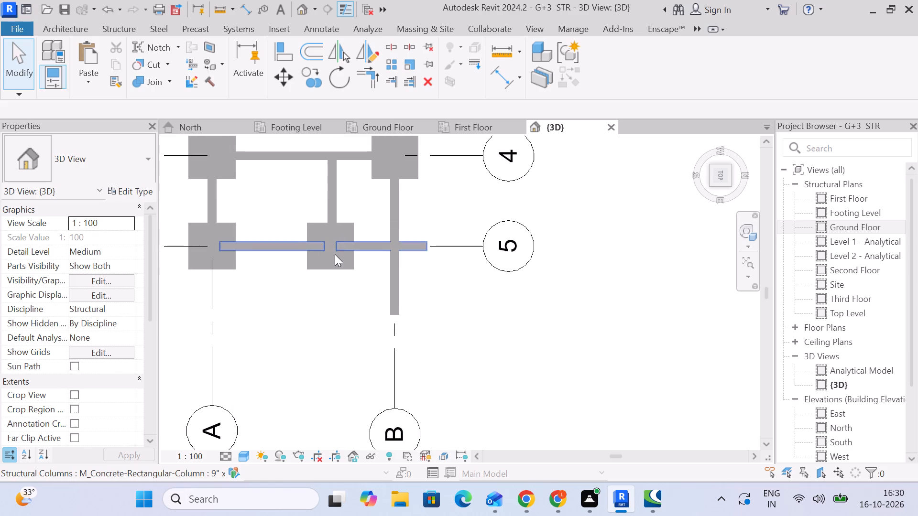
scroll(359, 301, up, 2)
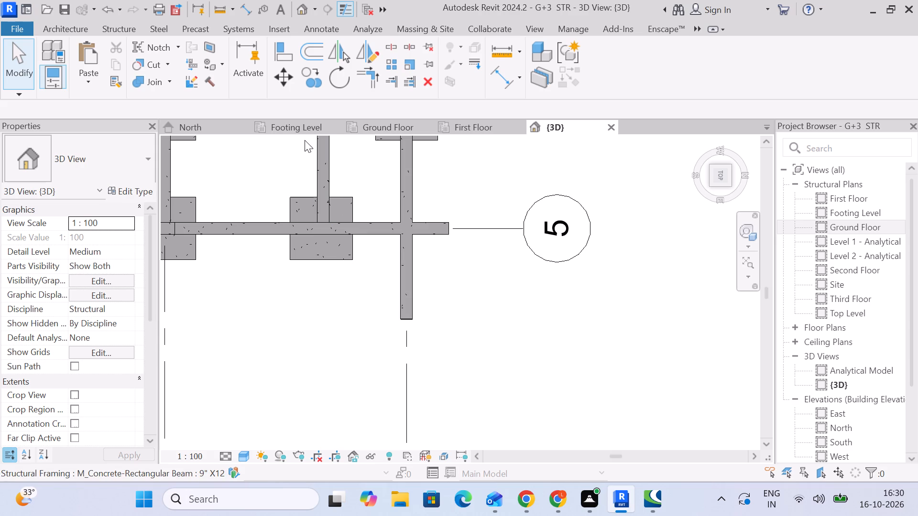
Examine the beam projections around grids B and 5 from the top and compare them with the First Floor plan.
middle_drag(339, 171, 302, 207)
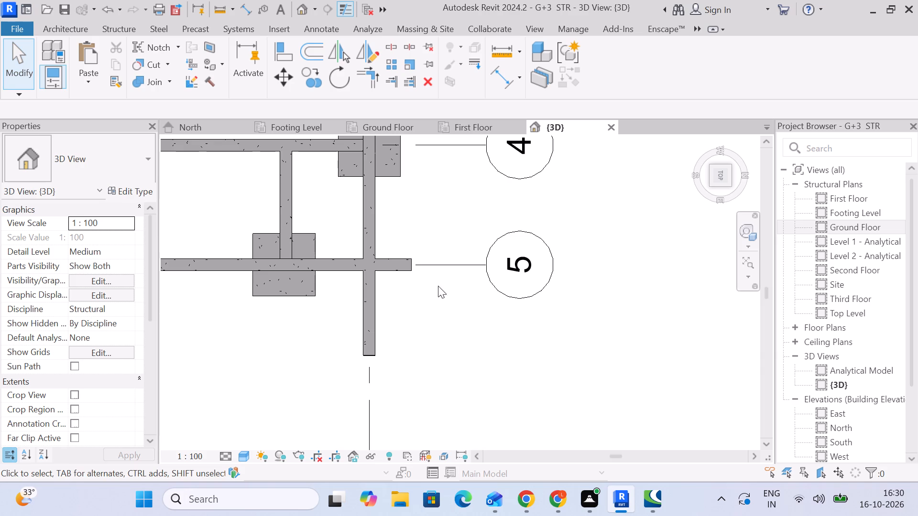
scroll(312, 268, down, 3)
middle_drag(301, 304, 368, 258)
scroll(366, 261, down, 4)
scroll(366, 261, up, 4)
middle_drag(366, 277, 344, 284)
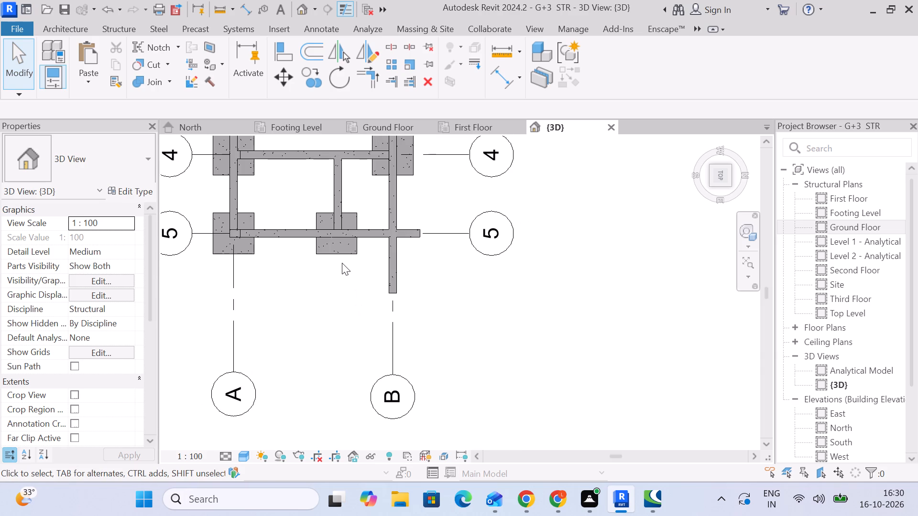
scroll(395, 198, up, 1)
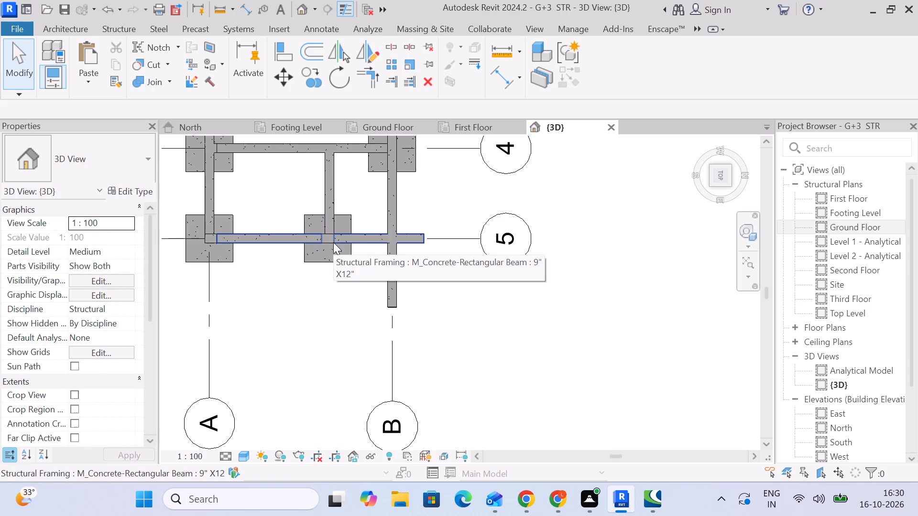
click(219, 125)
click(478, 129)
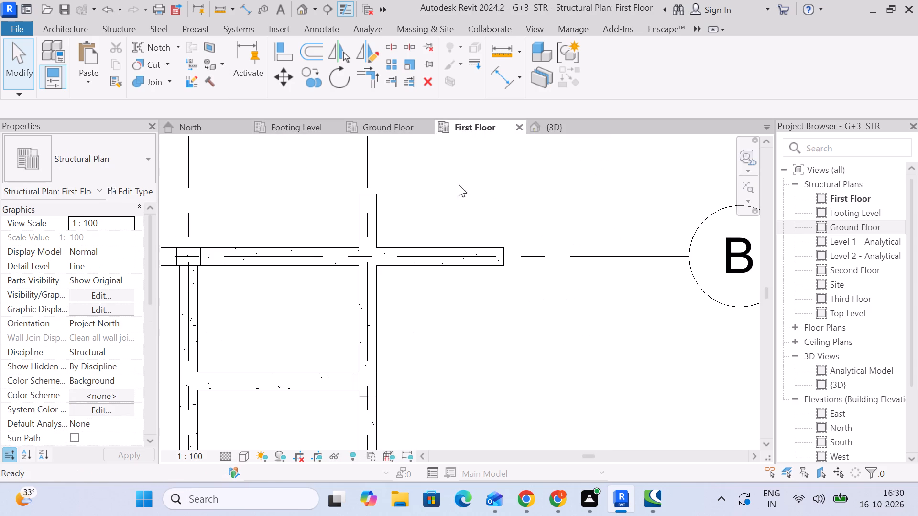
click(598, 132)
Delete the short Top Level 9" X12" beam between grids 4 and 5 and the Top Level cross beam on grid 4.
click(699, 141)
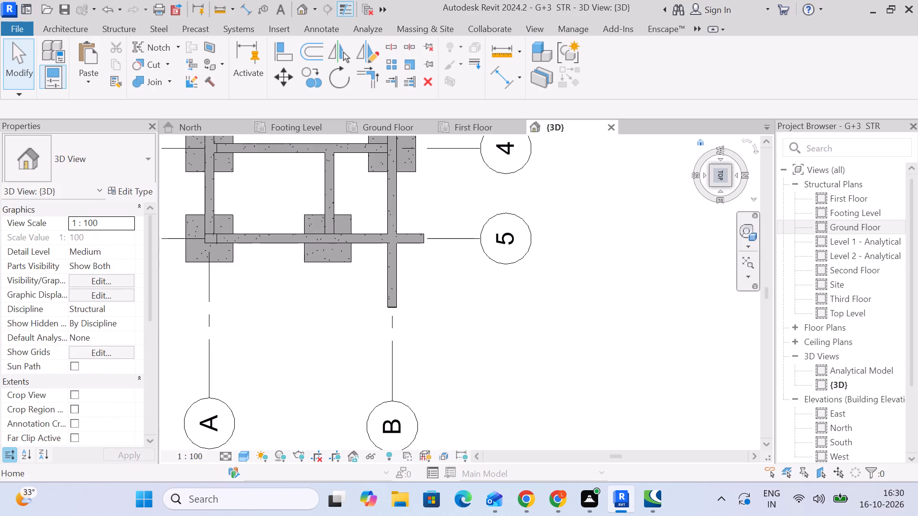
scroll(544, 268, up, 5)
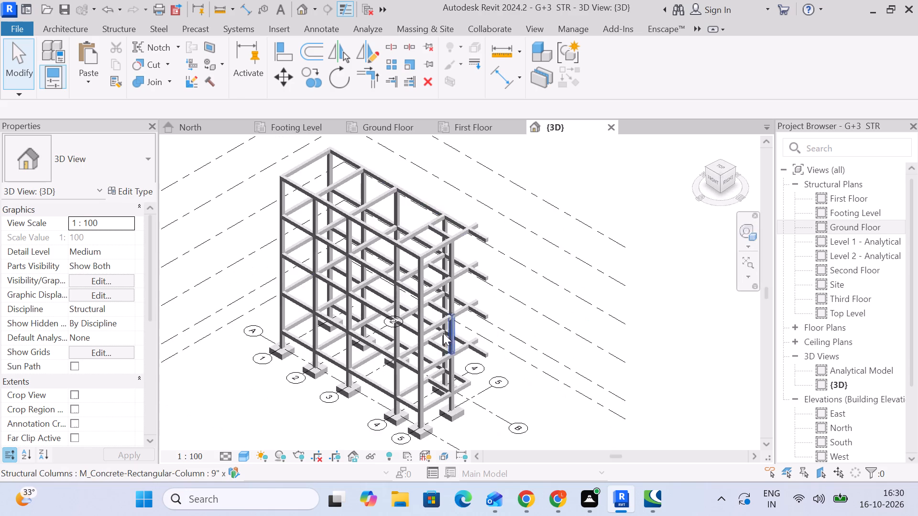
scroll(443, 333, up, 4)
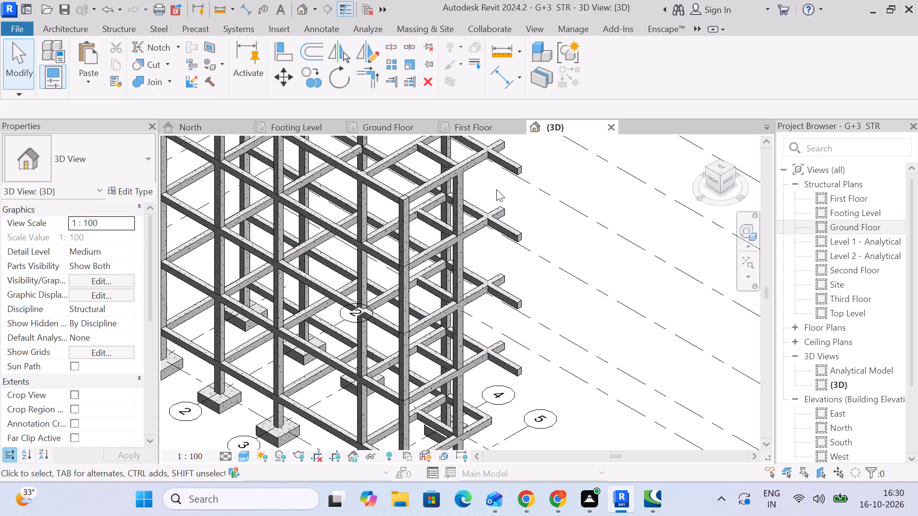
middle_drag(497, 187, 431, 168)
scroll(456, 191, down, 2)
middle_drag(462, 204, 447, 276)
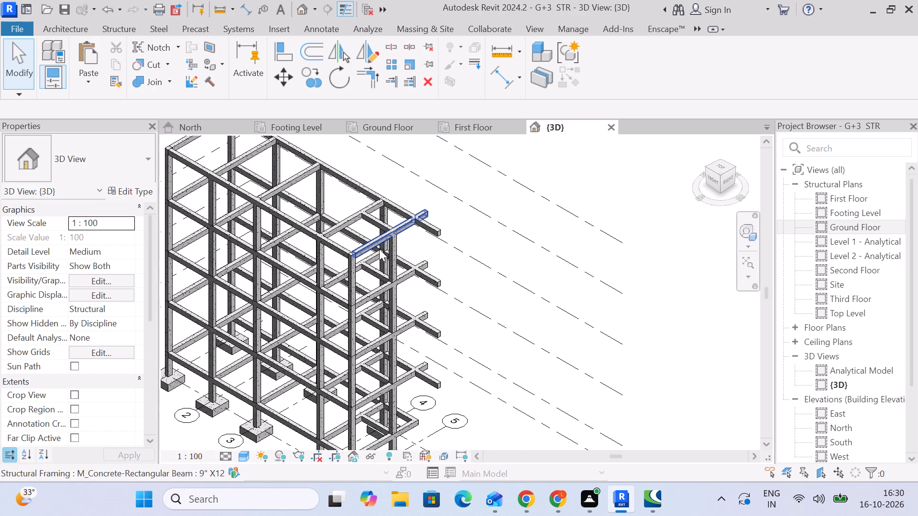
scroll(374, 259, up, 4)
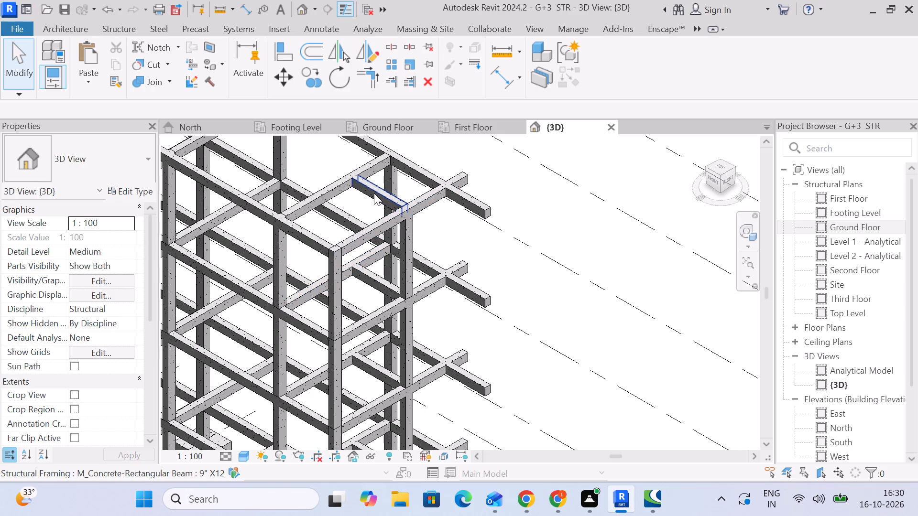
click(374, 193)
key(Delete)
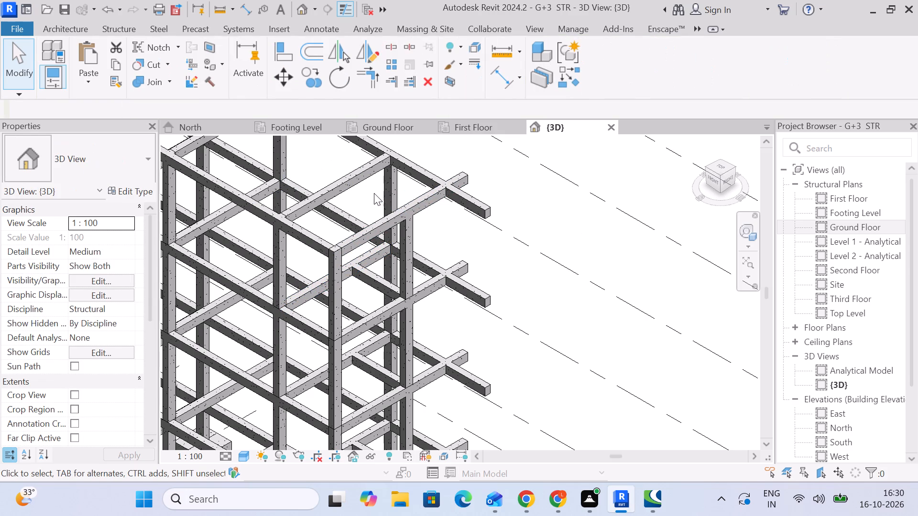
click(355, 178)
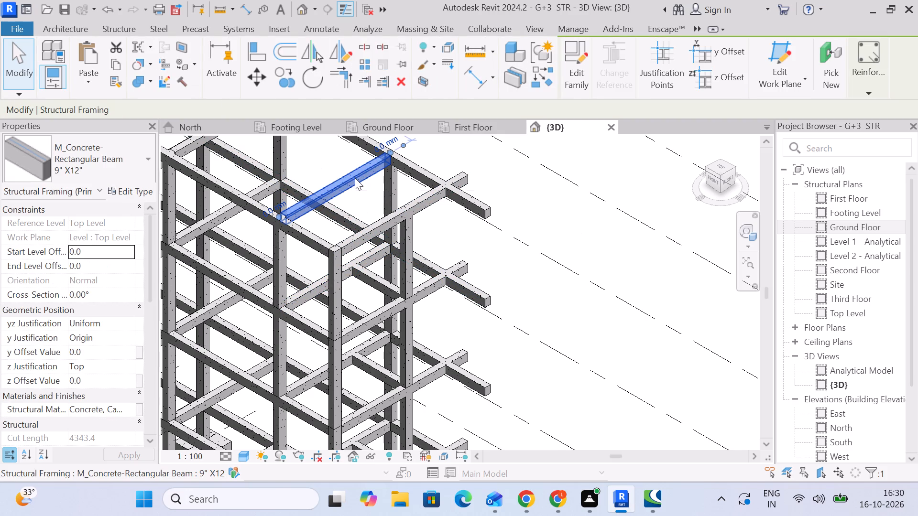
key(Delete)
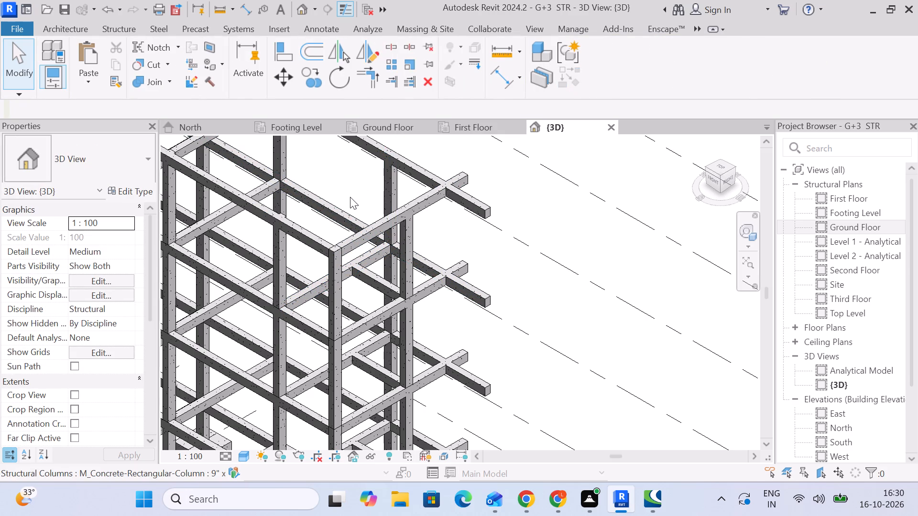
Reload the linked architectural model A ARCH.rvt.
scroll(350, 197, down, 2)
middle_drag(348, 198, 286, 180)
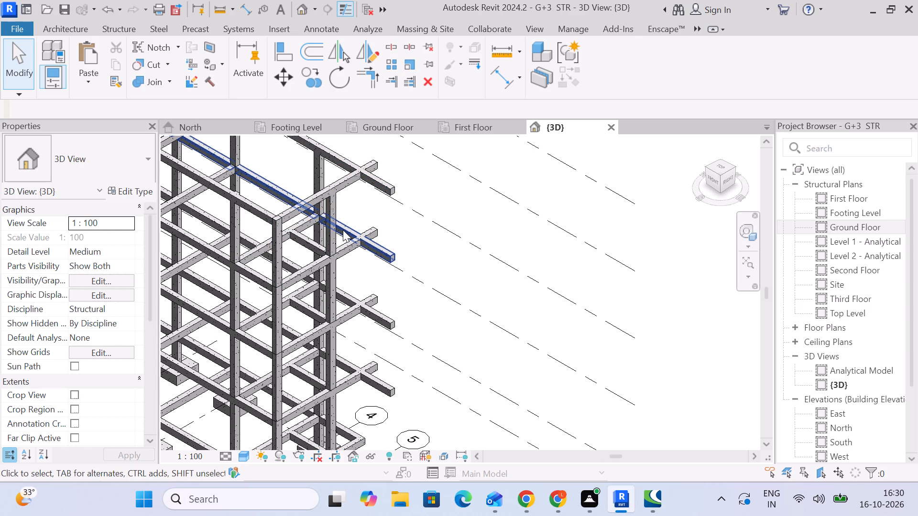
middle_drag(273, 164, 305, 193)
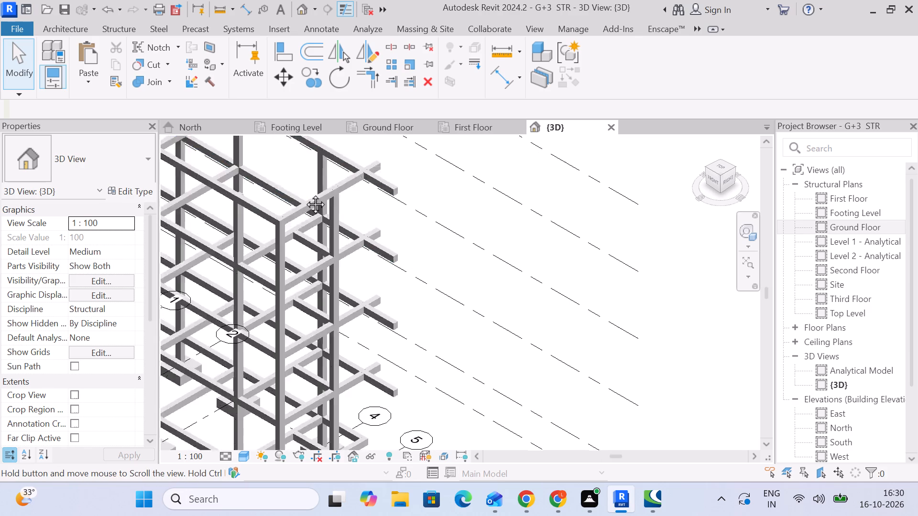
middle_drag(305, 193, 488, 294)
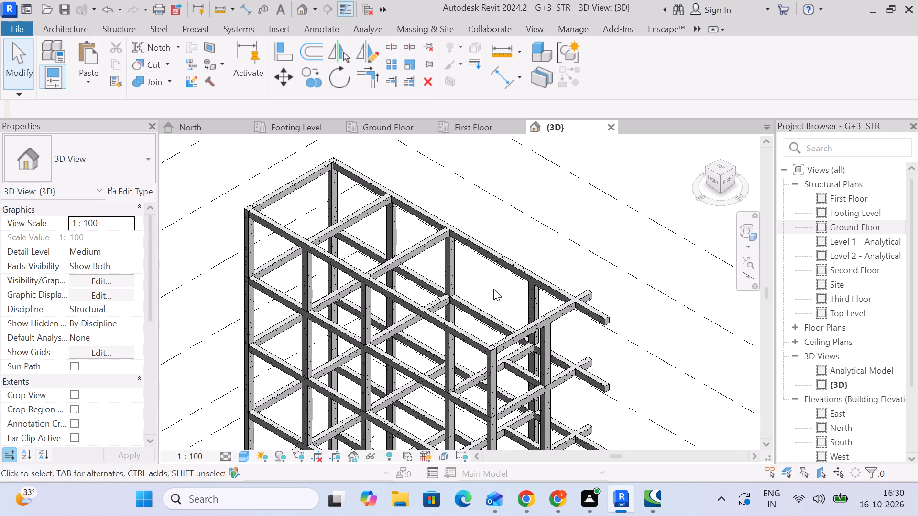
scroll(411, 261, up, 4)
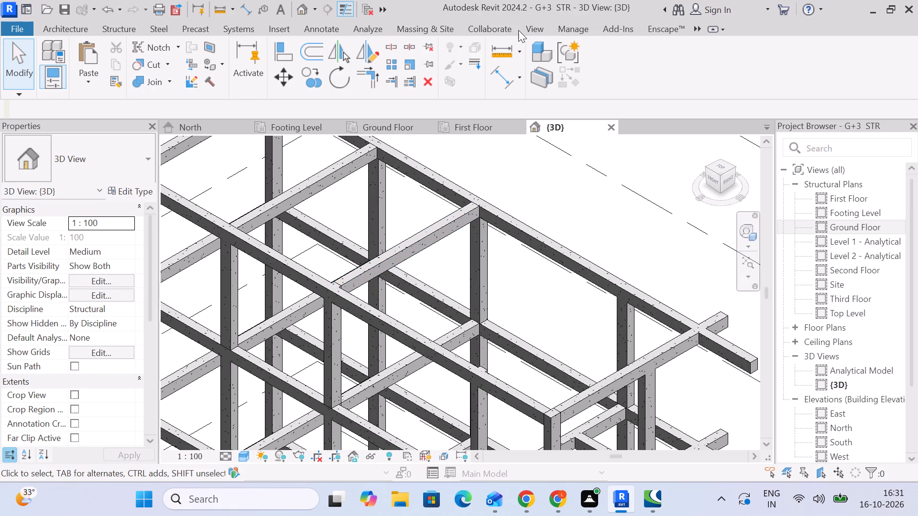
click(556, 27)
click(630, 63)
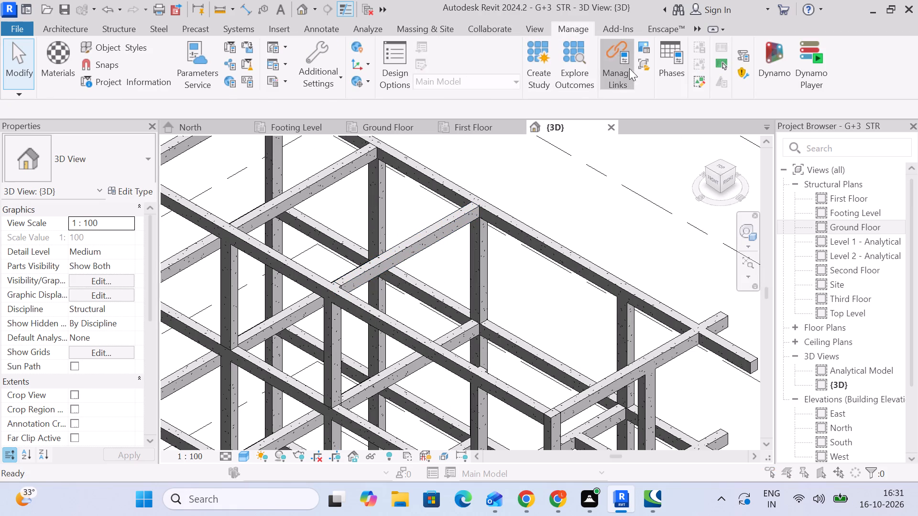
click(306, 107)
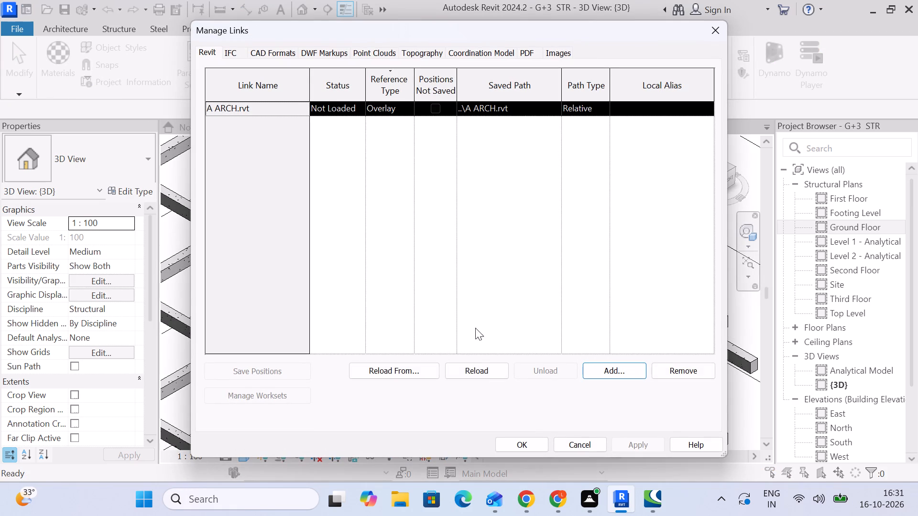
click(470, 371)
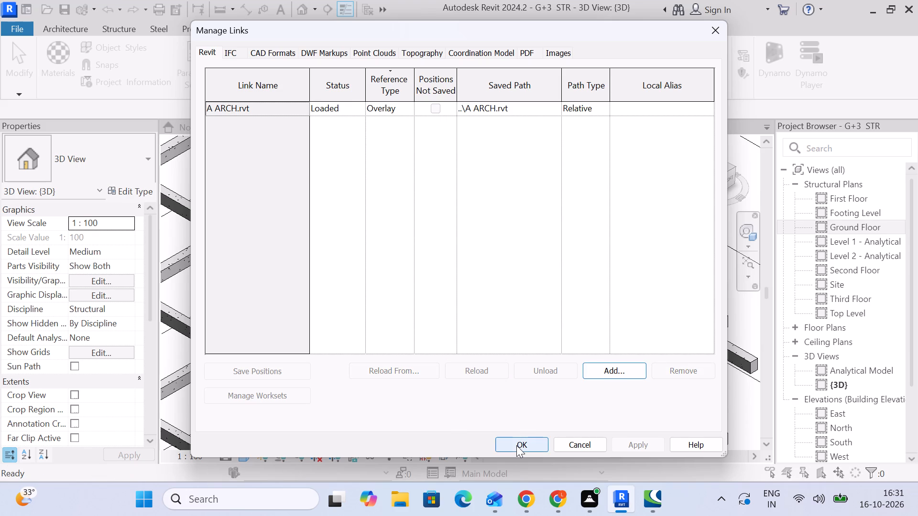
click(517, 442)
Examine the linked architecture around the roof and staircase in 3D and on the Third Floor plan.
scroll(560, 255, down, 4)
middle_drag(578, 308, 442, 252)
scroll(459, 288, up, 5)
scroll(431, 333, down, 4)
scroll(369, 324, down, 1)
scroll(294, 306, up, 2)
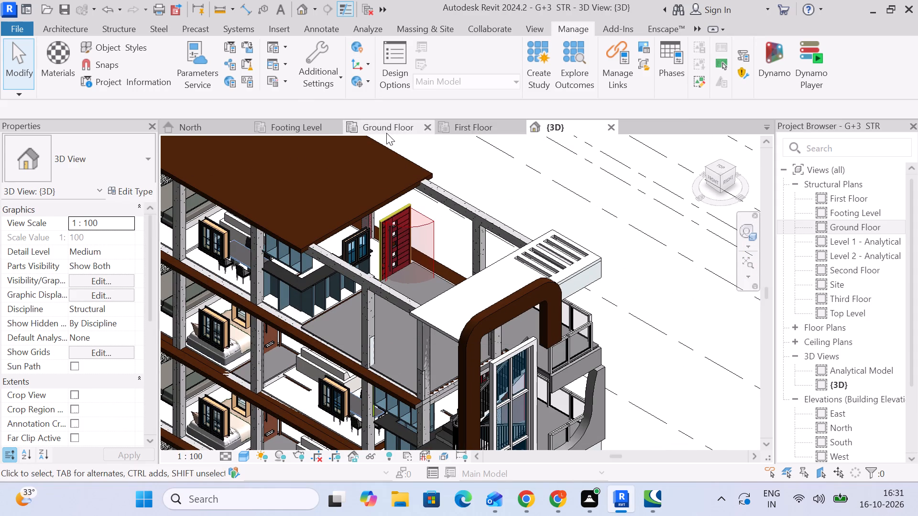
double_click(847, 299)
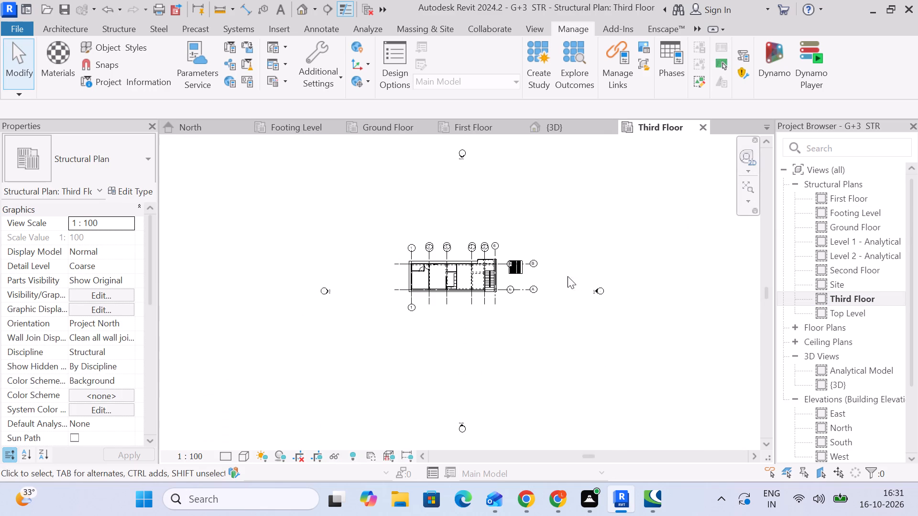
scroll(565, 276, up, 5)
scroll(327, 292, up, 5)
scroll(436, 308, up, 4)
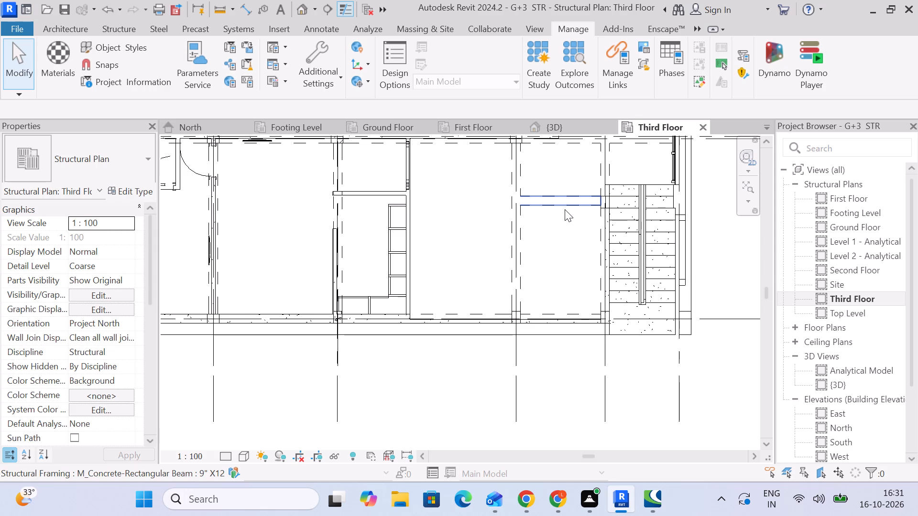
scroll(571, 231, down, 3)
middle_drag(571, 231, 509, 232)
scroll(509, 232, up, 1)
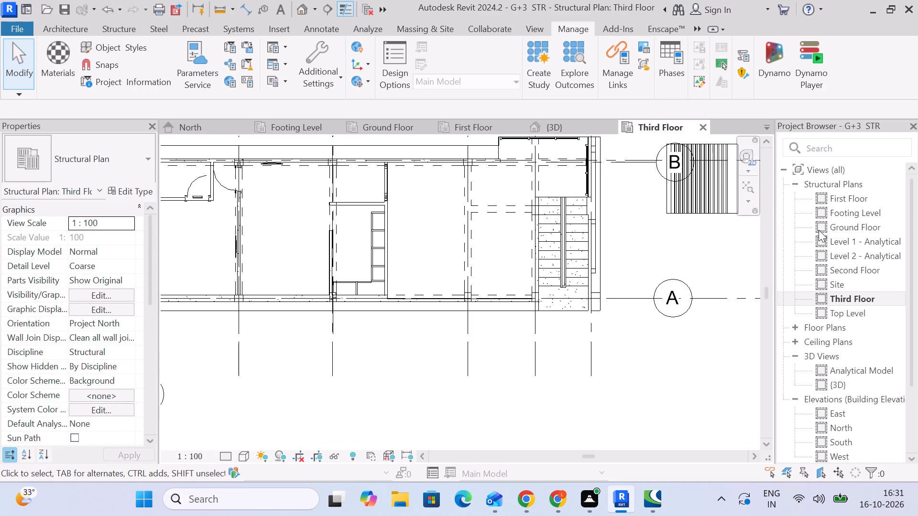
On the Top Level plan, shorten the grid A 9" X12" beam to the roof edge between grids 3 and 4, making its cut length about 8585 mm.
double_click(863, 311)
scroll(392, 237, up, 1)
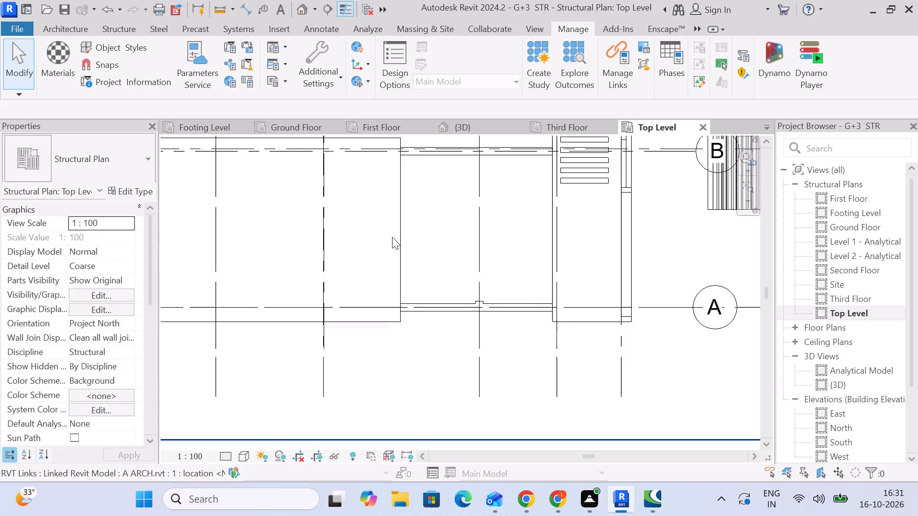
scroll(392, 237, up, 2)
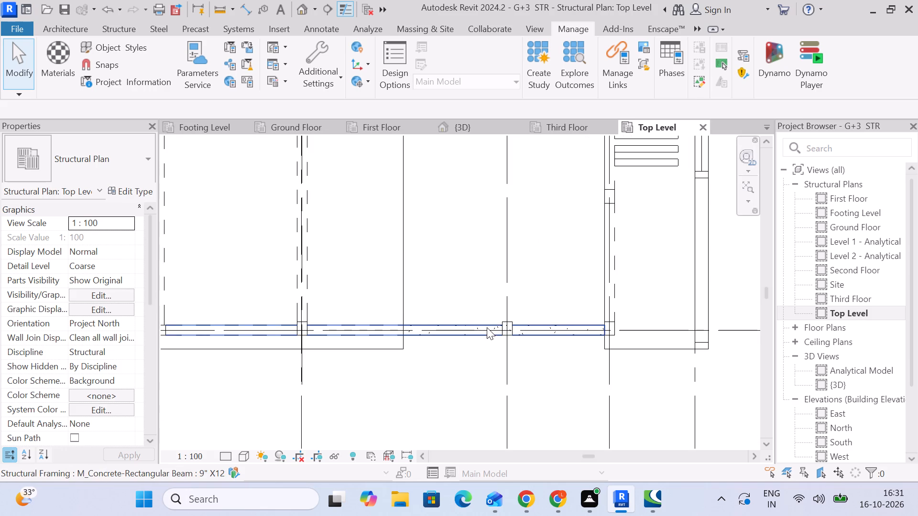
click(486, 327)
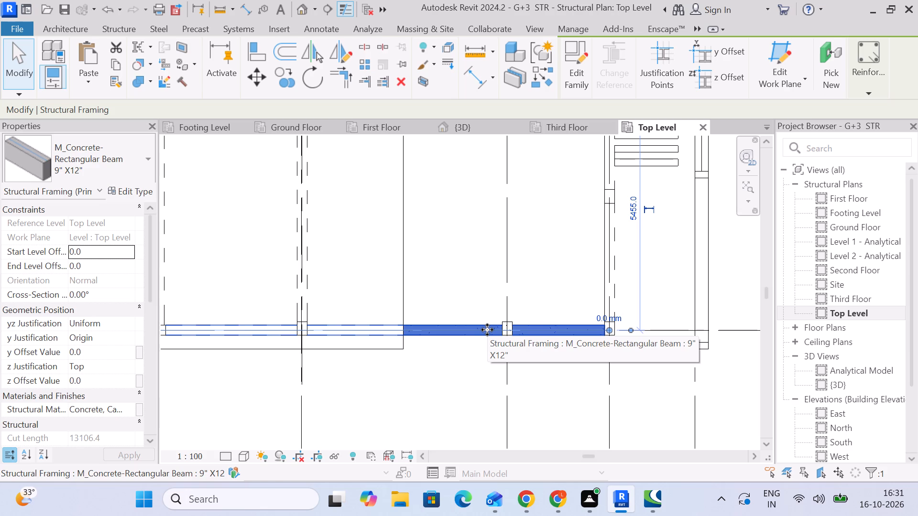
scroll(496, 283, down, 3)
middle_drag(459, 260, 562, 231)
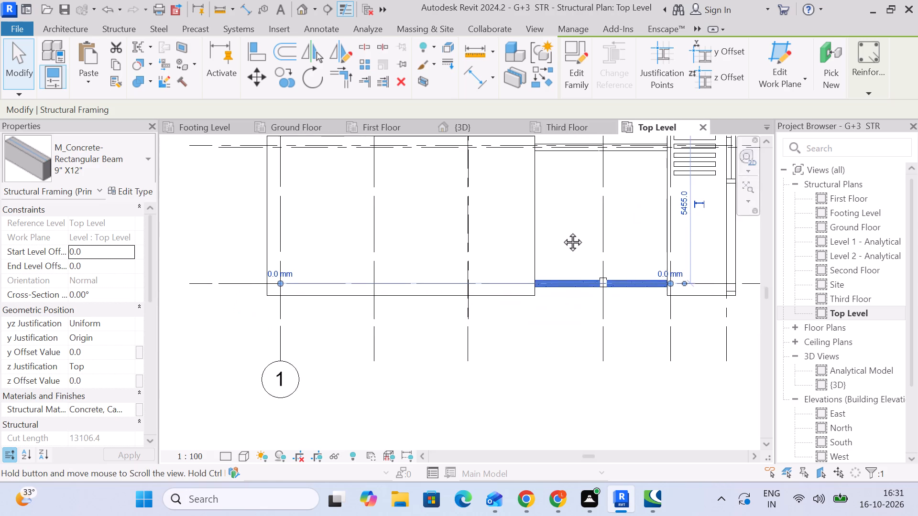
middle_drag(562, 231, 436, 251)
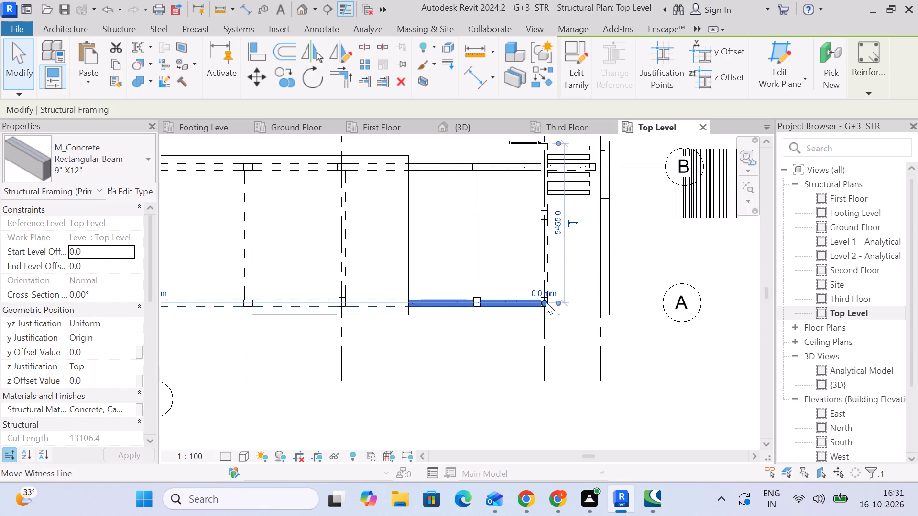
drag(541, 302, 404, 303)
scroll(404, 303, up, 12)
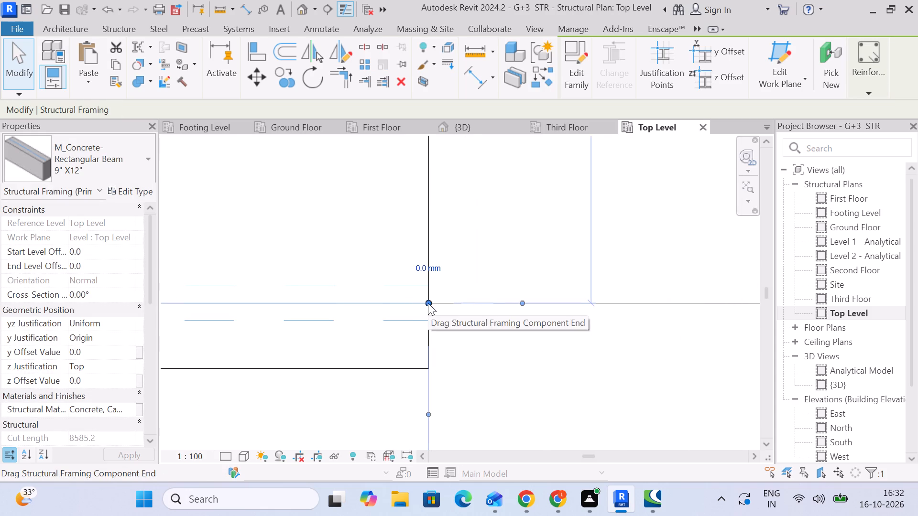
click(428, 303)
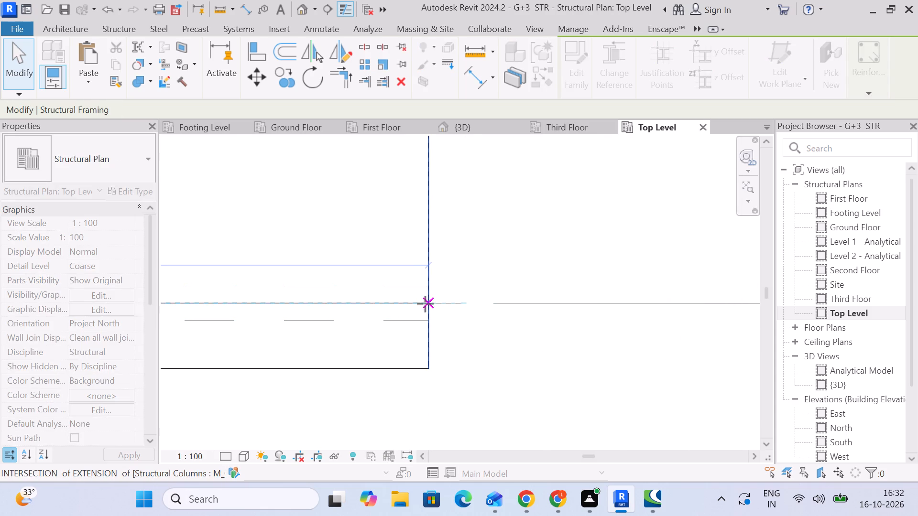
Shorten the Top Level grid B 9" X12" beam to the roof edge between grids 3 and 4, making its cut length about 8585 mm.
scroll(439, 308, down, 14)
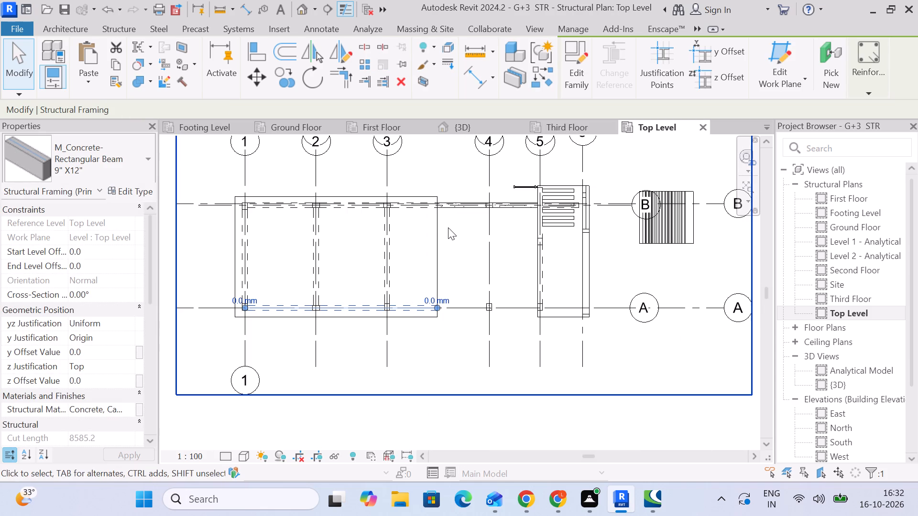
click(464, 211)
scroll(575, 207, up, 4)
drag(579, 204, 405, 204)
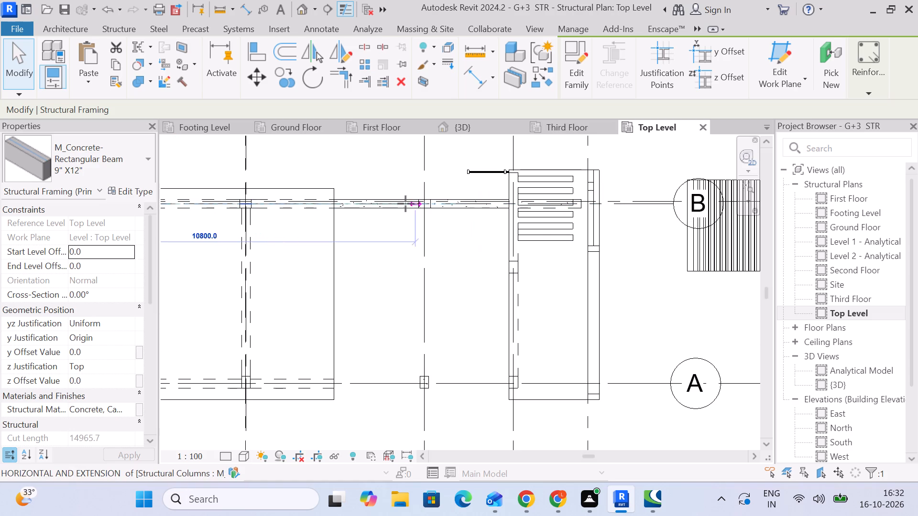
drag(405, 204, 334, 204)
scroll(356, 259, down, 5)
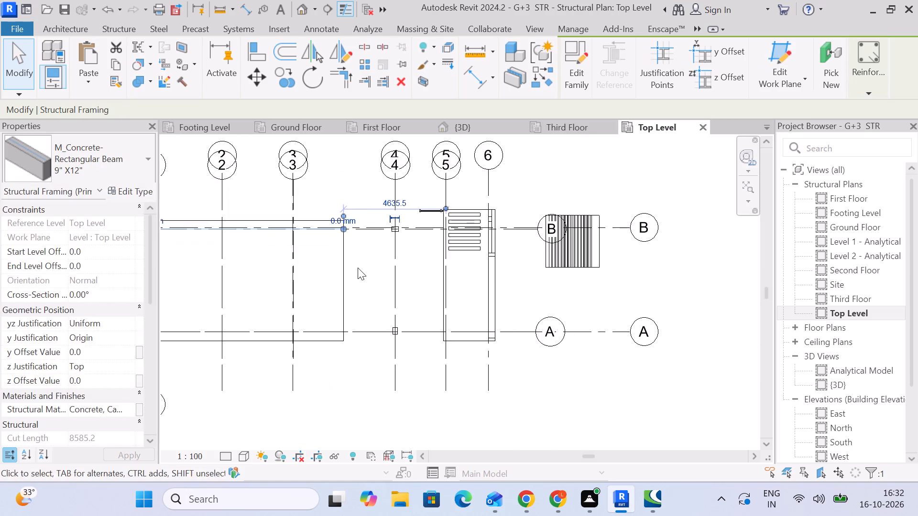
middle_drag(360, 269, 435, 255)
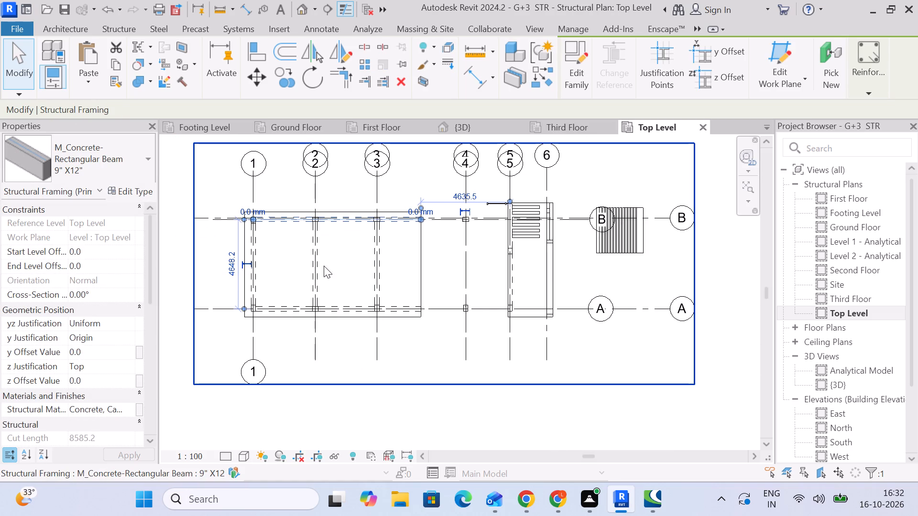
Examine the Top Level plan and the Third Floor plan around the interior wall line between grids 3 and 4.
scroll(376, 278, up, 4)
scroll(377, 279, down, 4)
middle_drag(377, 279, 336, 257)
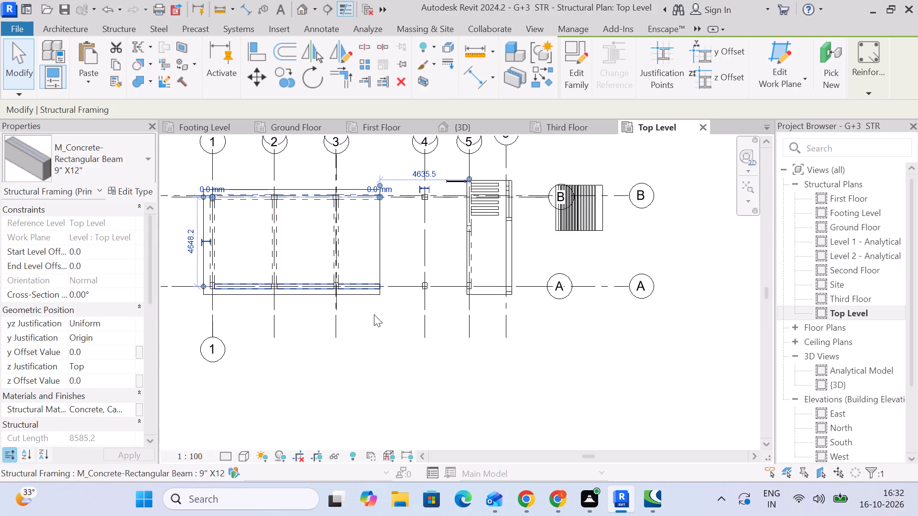
click(374, 314)
click(544, 126)
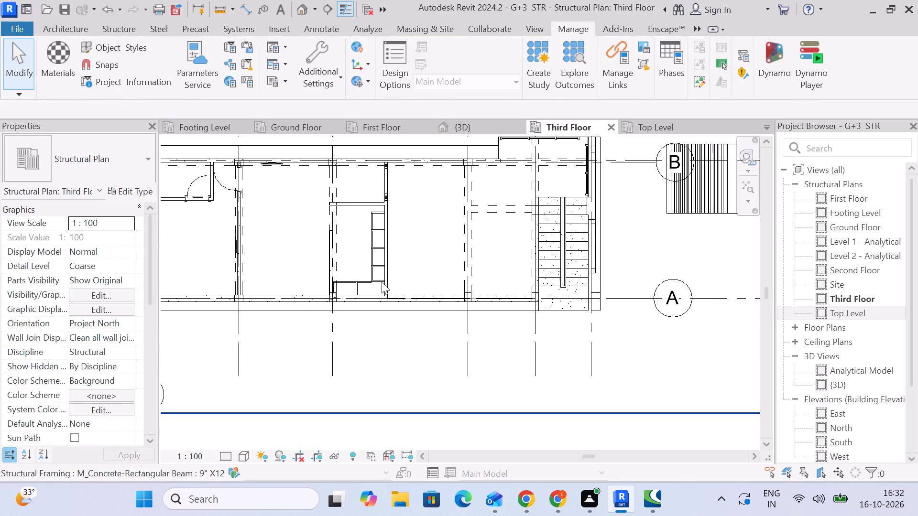
scroll(382, 285, up, 1)
scroll(383, 285, down, 4)
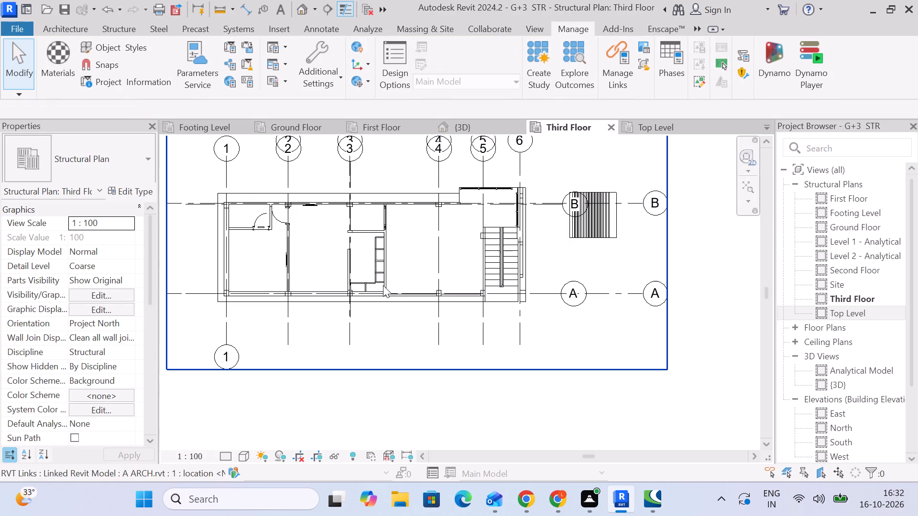
scroll(244, 245, up, 3)
scroll(240, 245, down, 3)
scroll(393, 258, up, 4)
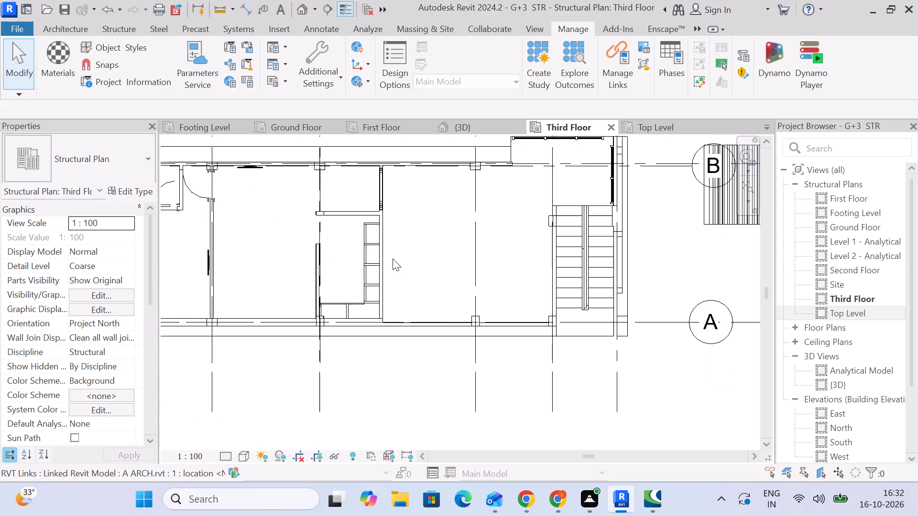
scroll(380, 213, up, 3)
scroll(384, 223, down, 2)
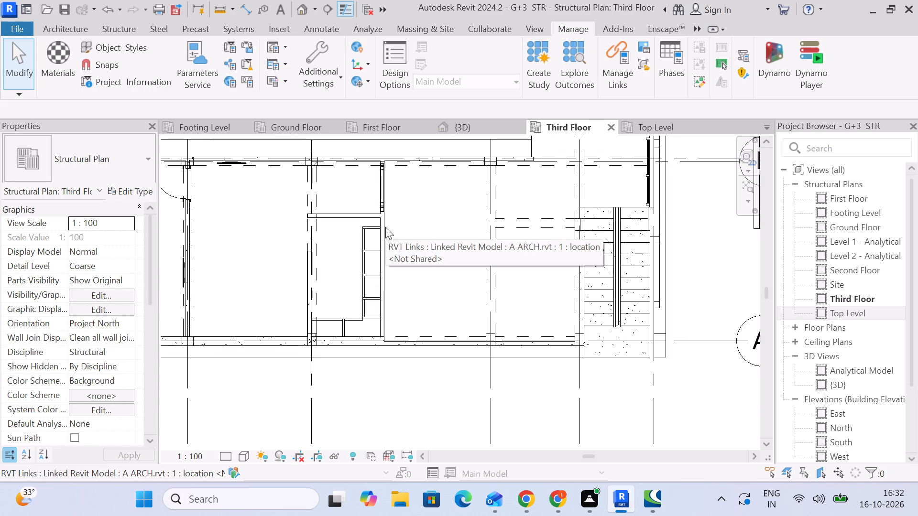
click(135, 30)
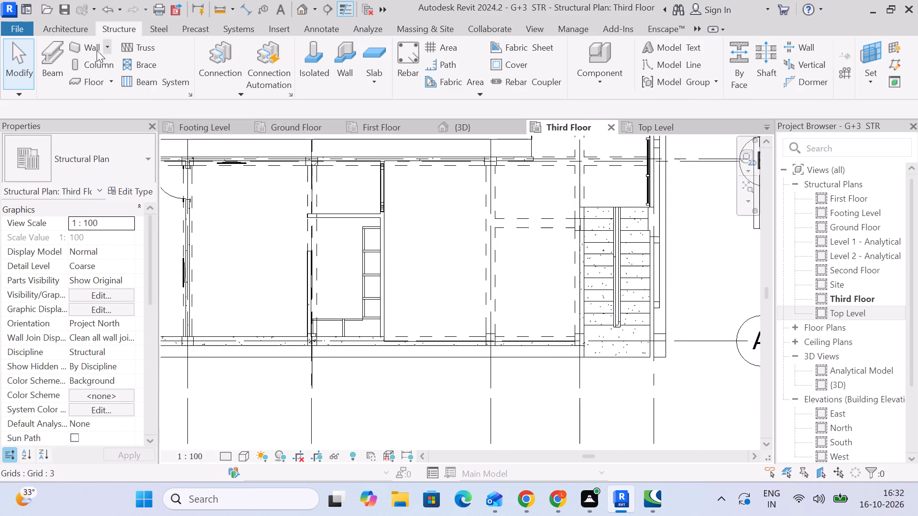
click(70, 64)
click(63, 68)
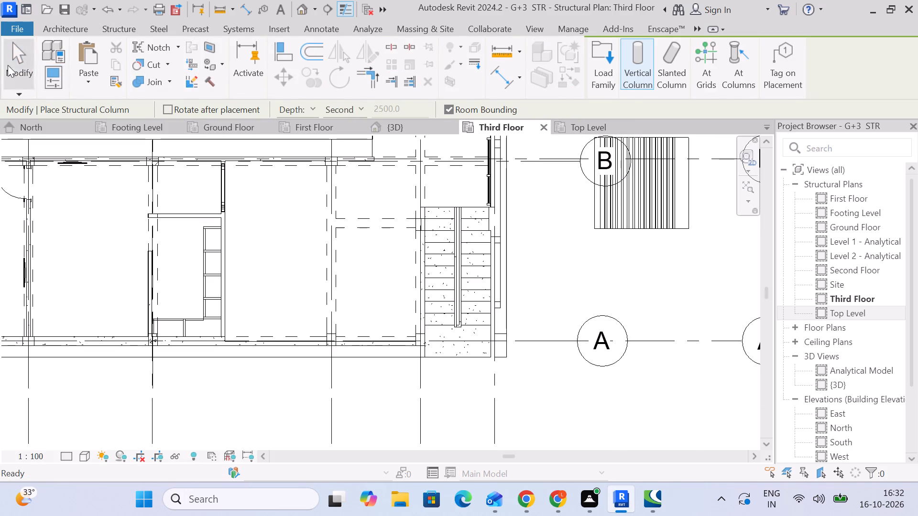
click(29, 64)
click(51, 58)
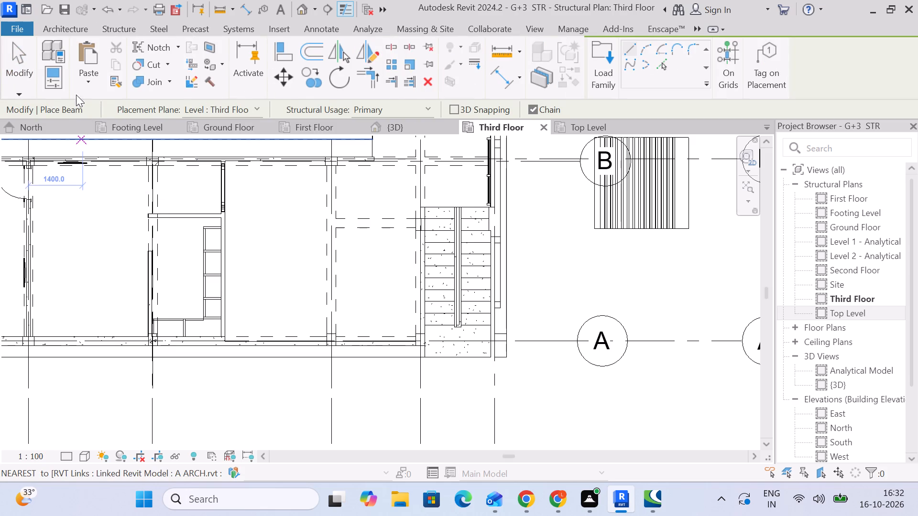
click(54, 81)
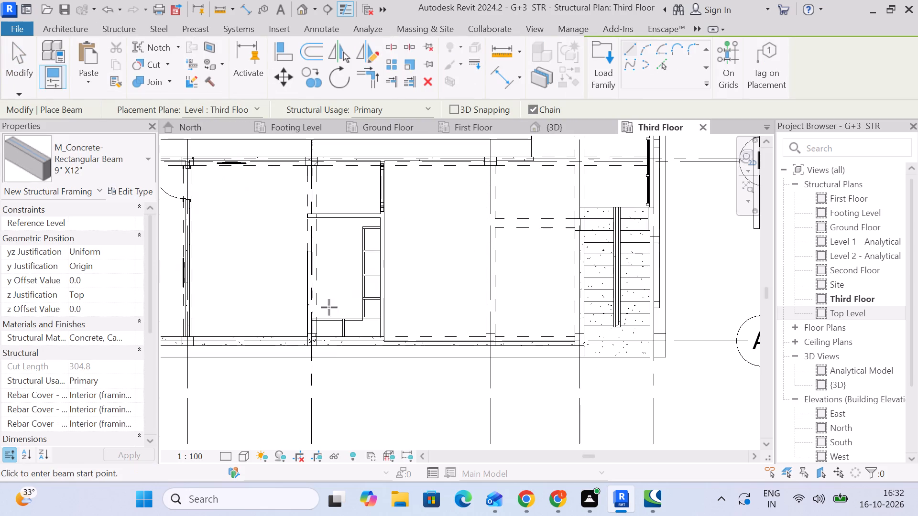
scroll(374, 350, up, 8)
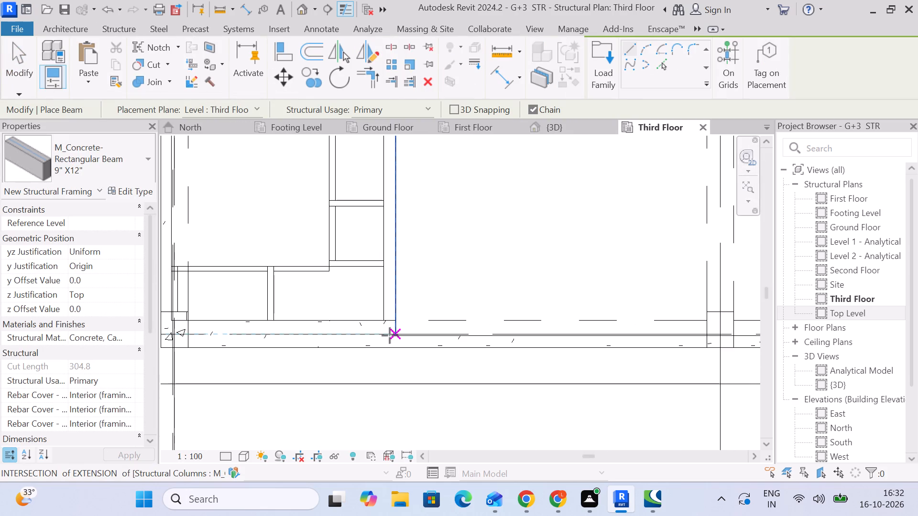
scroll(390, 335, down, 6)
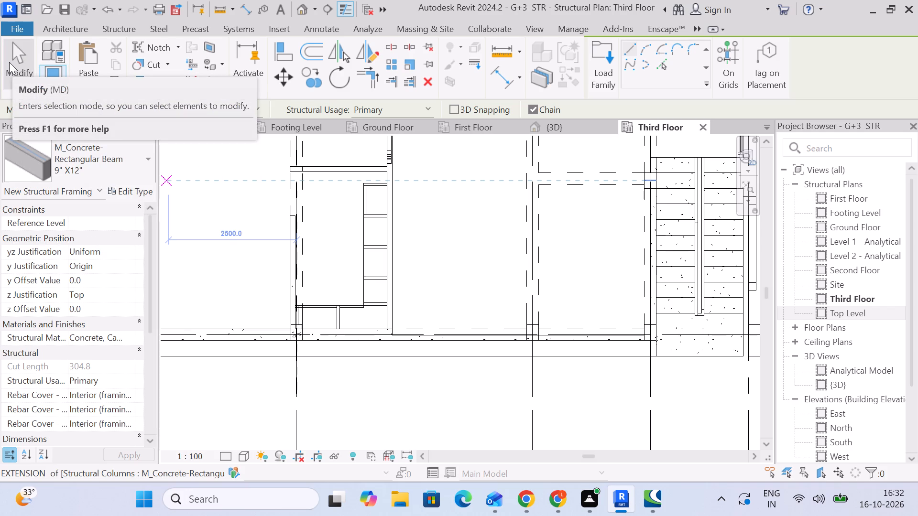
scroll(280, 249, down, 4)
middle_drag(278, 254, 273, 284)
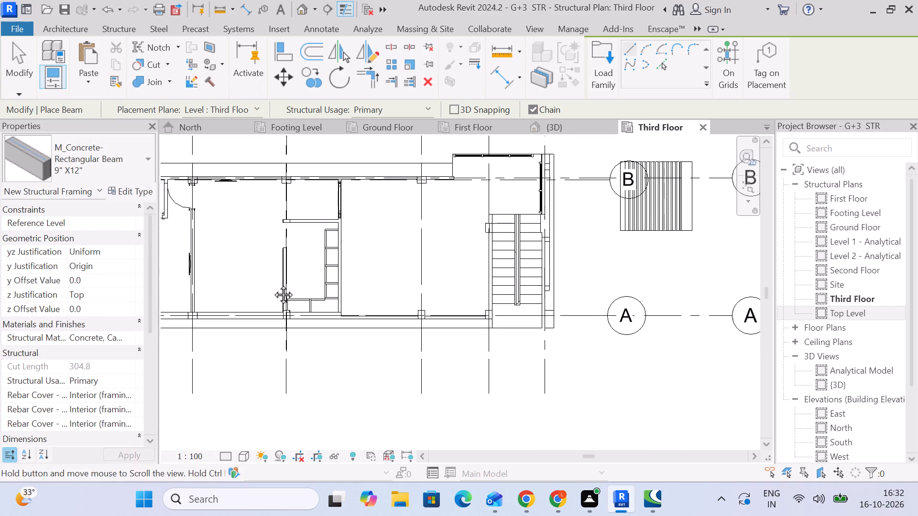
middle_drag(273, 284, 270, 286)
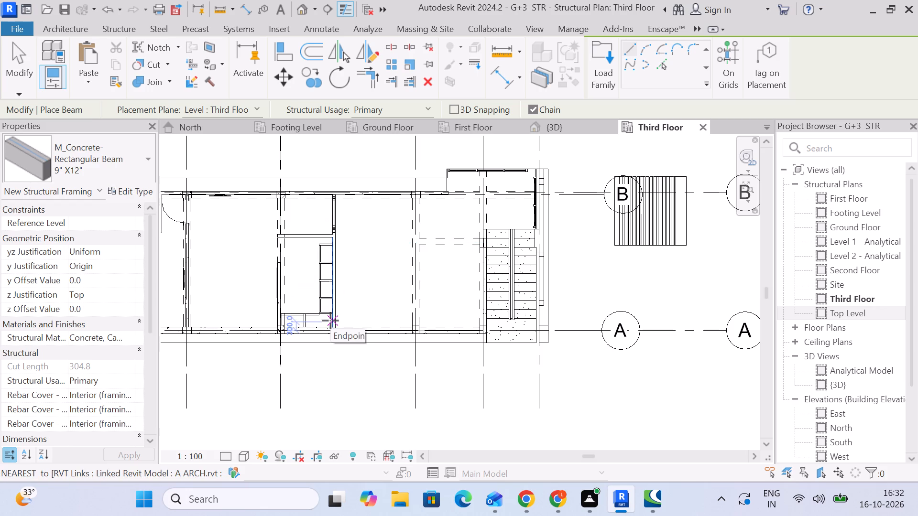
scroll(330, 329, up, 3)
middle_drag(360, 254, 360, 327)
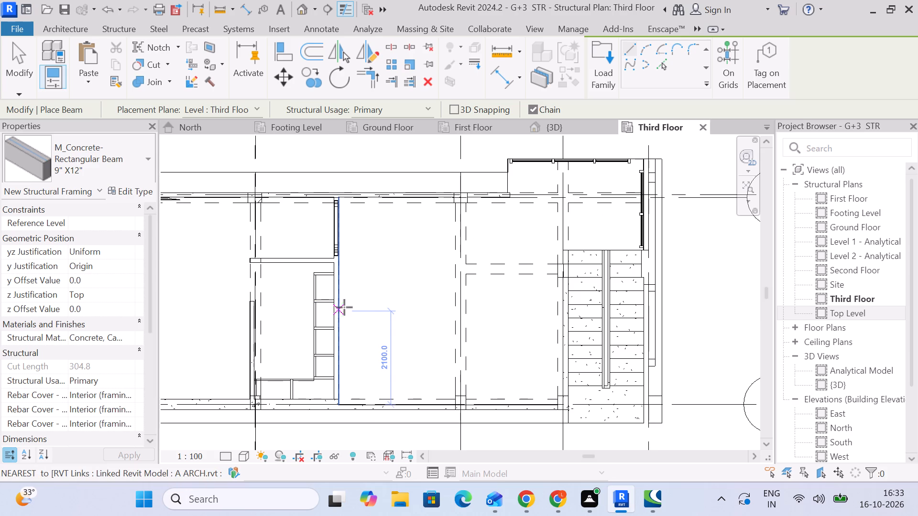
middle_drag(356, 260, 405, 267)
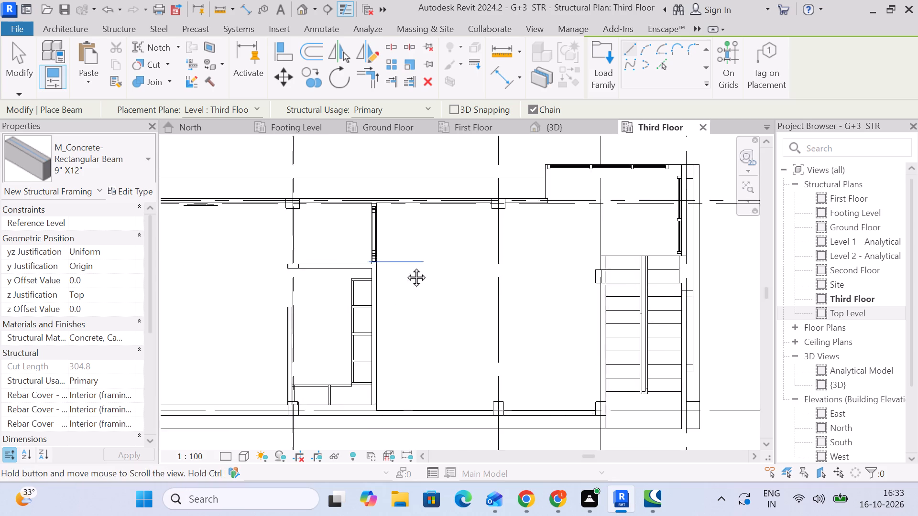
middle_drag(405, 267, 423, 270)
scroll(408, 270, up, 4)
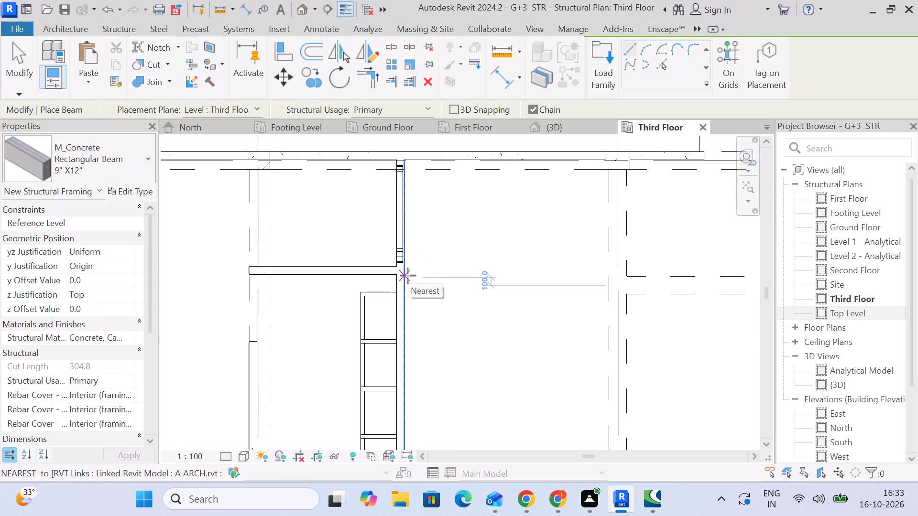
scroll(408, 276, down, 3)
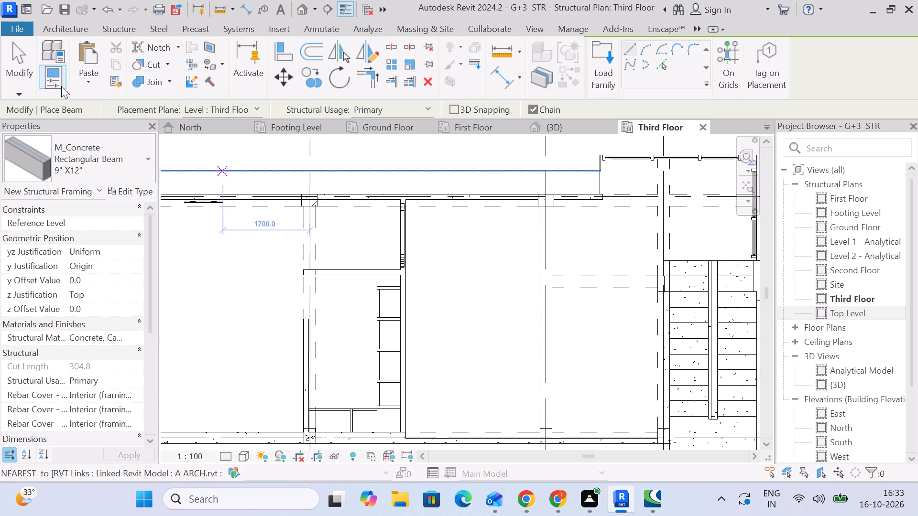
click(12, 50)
In 3D, select both 9" x 12" Third Floor columns on the open terrace at grid 4 and set their Top Offset to 5'.
scroll(302, 279, down, 5)
middle_drag(304, 281, 377, 230)
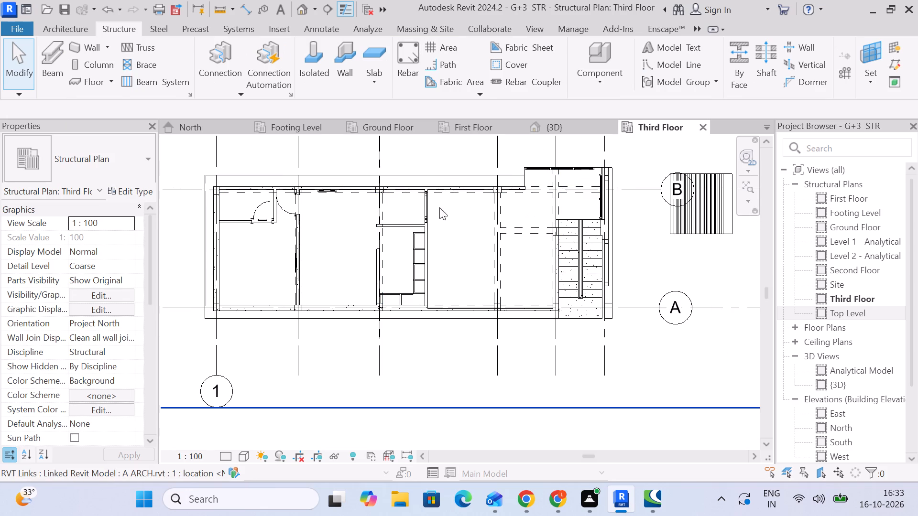
drag(570, 117, 572, 124)
click(572, 124)
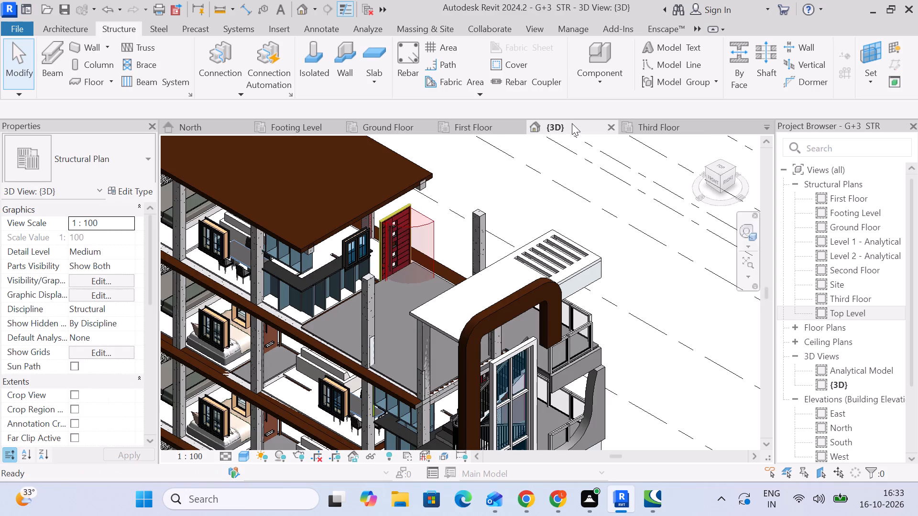
middle_drag(355, 291, 398, 229)
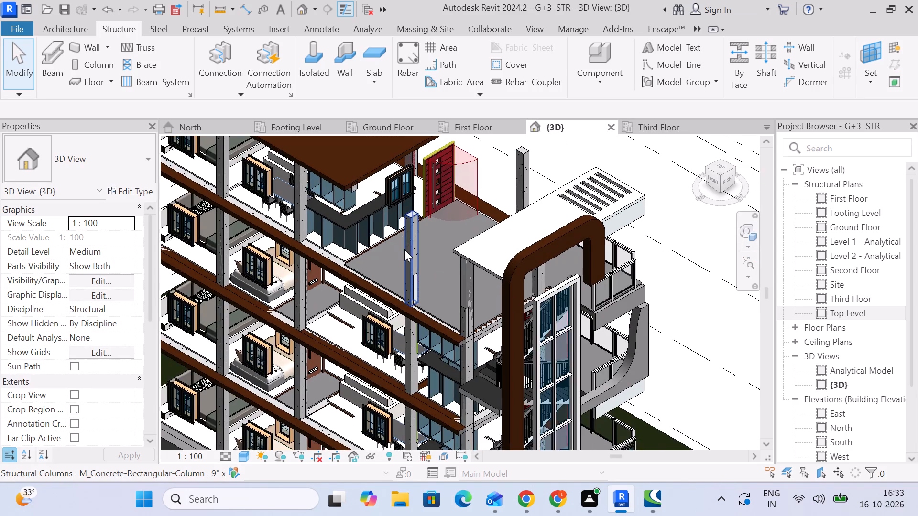
scroll(404, 249, up, 4)
click(426, 239)
scroll(441, 244, down, 3)
middle_drag(437, 250, 412, 302)
ctrl+click(524, 217)
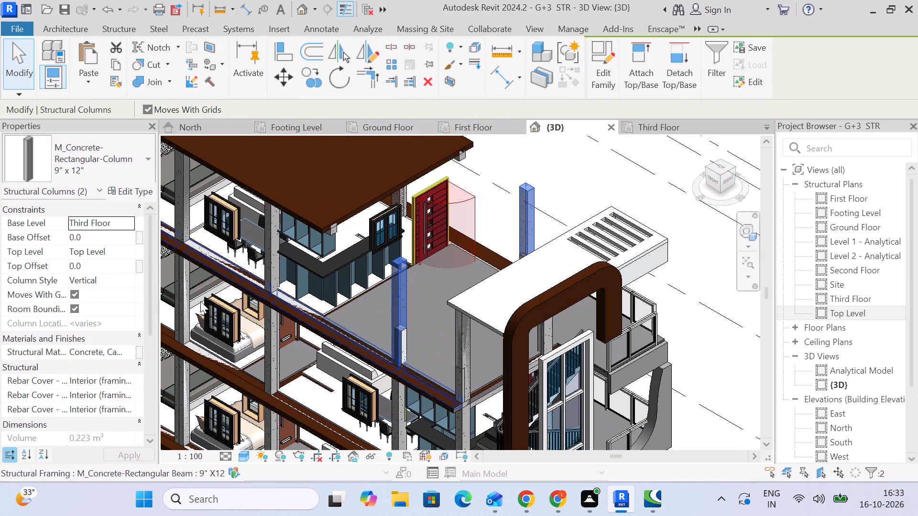
click(111, 265)
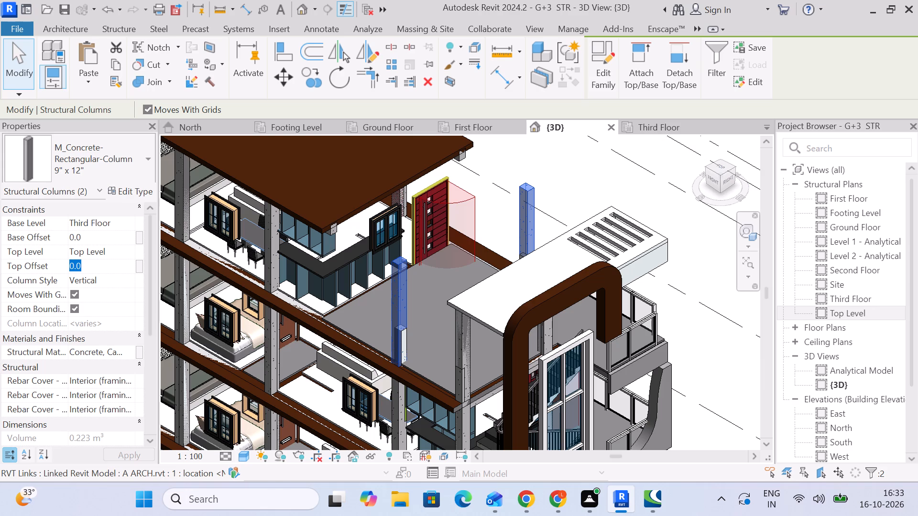
key(5)
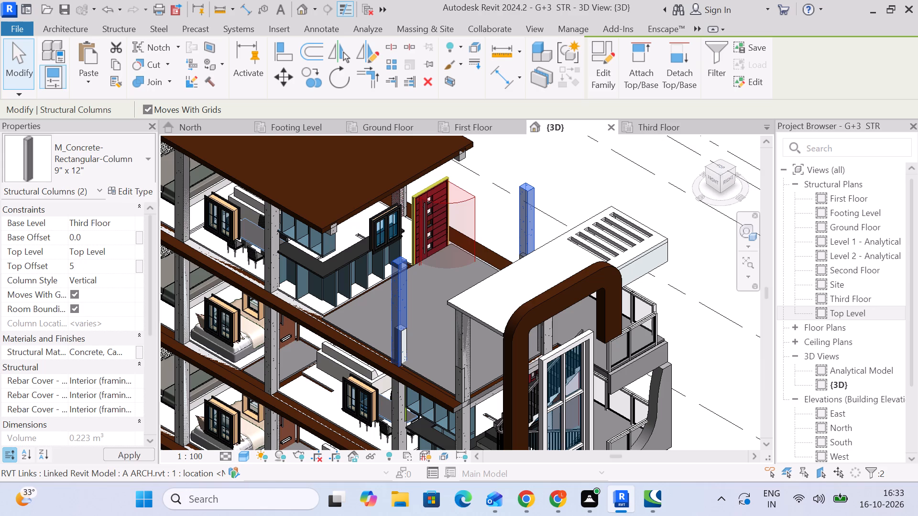
key(5)
key(BackSpace)
key(BackSpace)
key(BackSpace)
text(5')
key(Return)
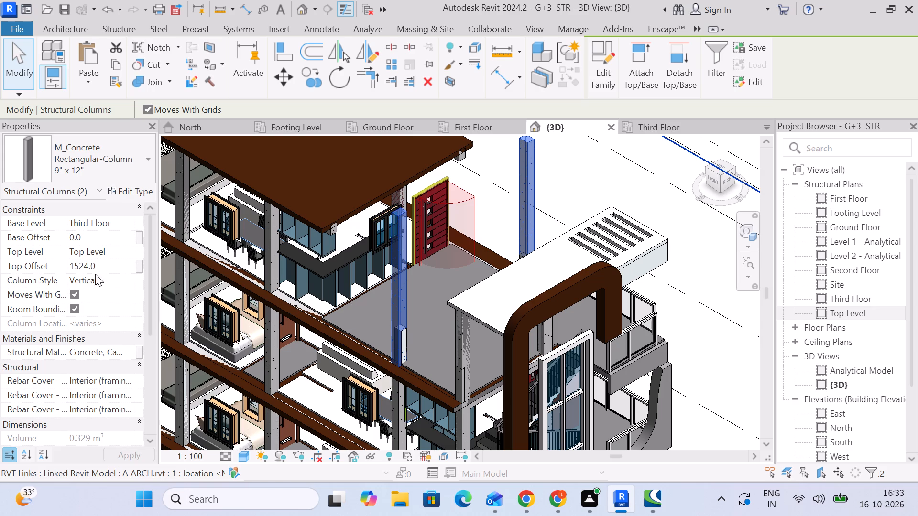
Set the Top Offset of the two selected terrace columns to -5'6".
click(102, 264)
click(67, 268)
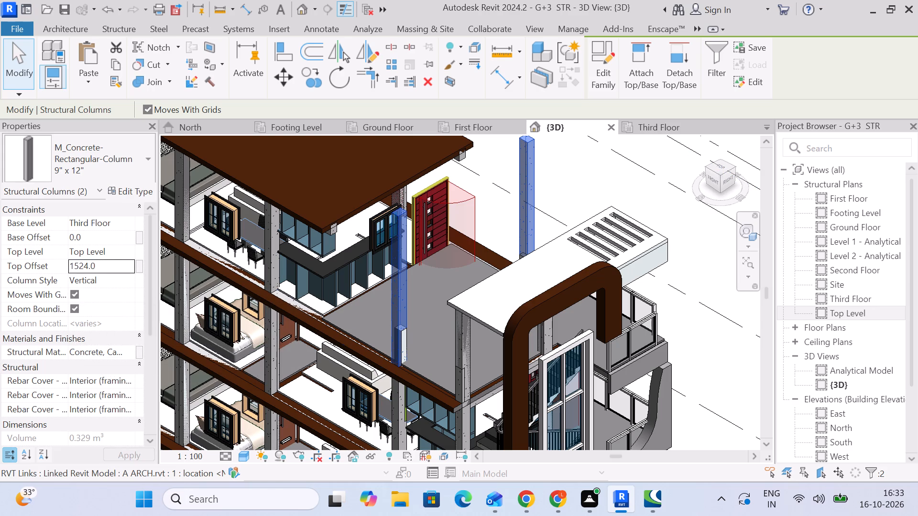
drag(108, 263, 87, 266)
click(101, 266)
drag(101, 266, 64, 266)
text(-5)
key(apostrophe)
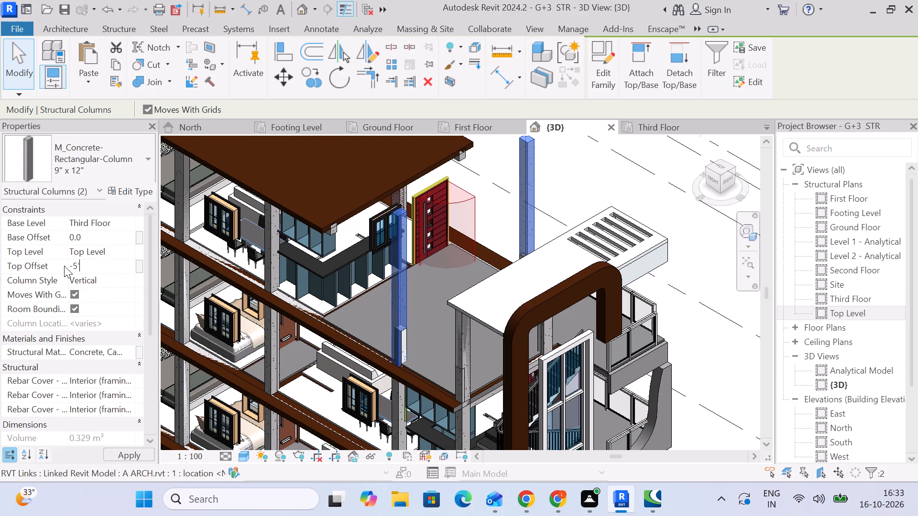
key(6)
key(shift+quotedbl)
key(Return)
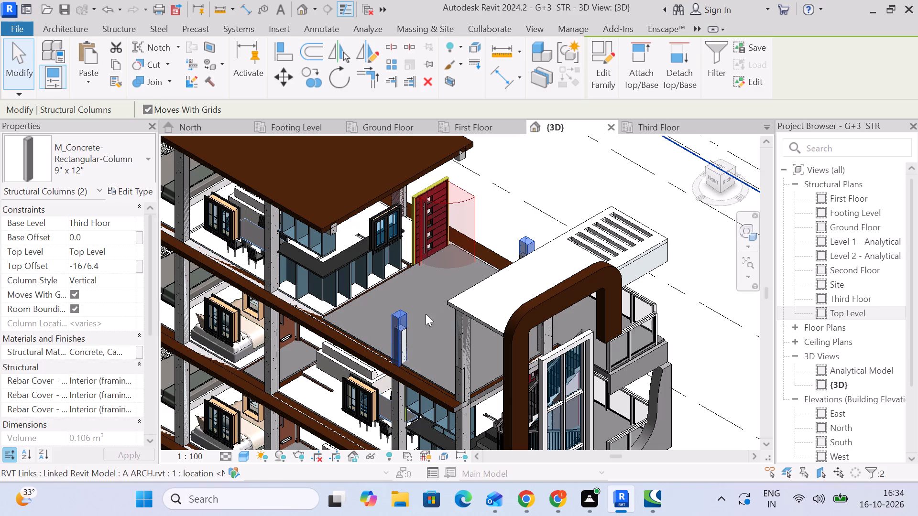
Set the Top Offset of the two selected terrace columns to -6'.
scroll(415, 334, up, 6)
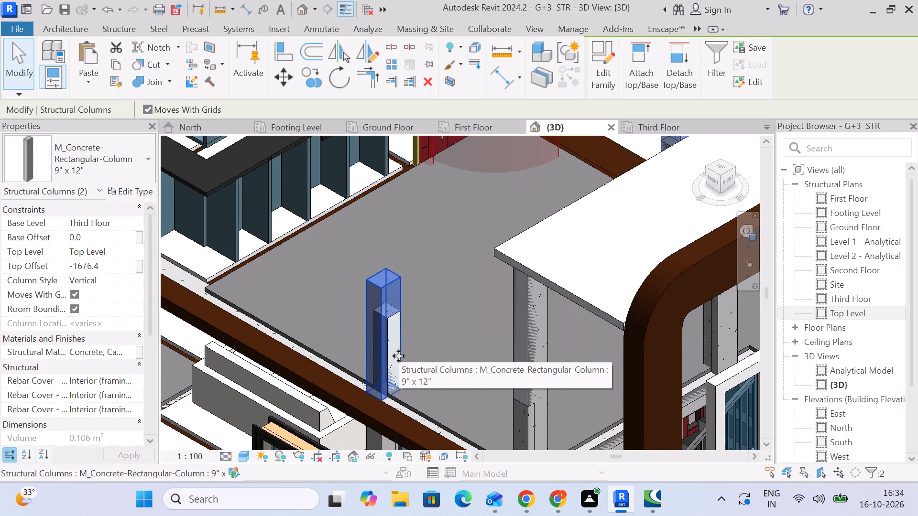
click(120, 267)
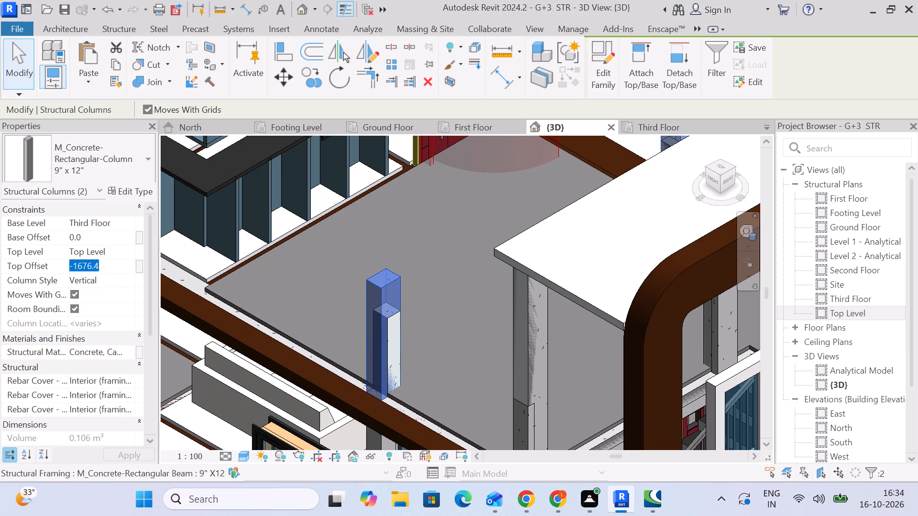
key(minus)
key(6)
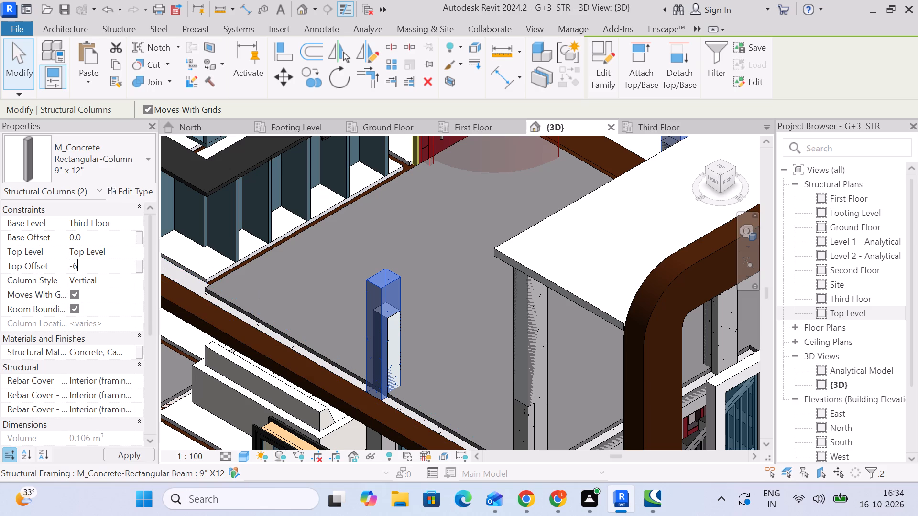
key(apostrophe)
key(Return)
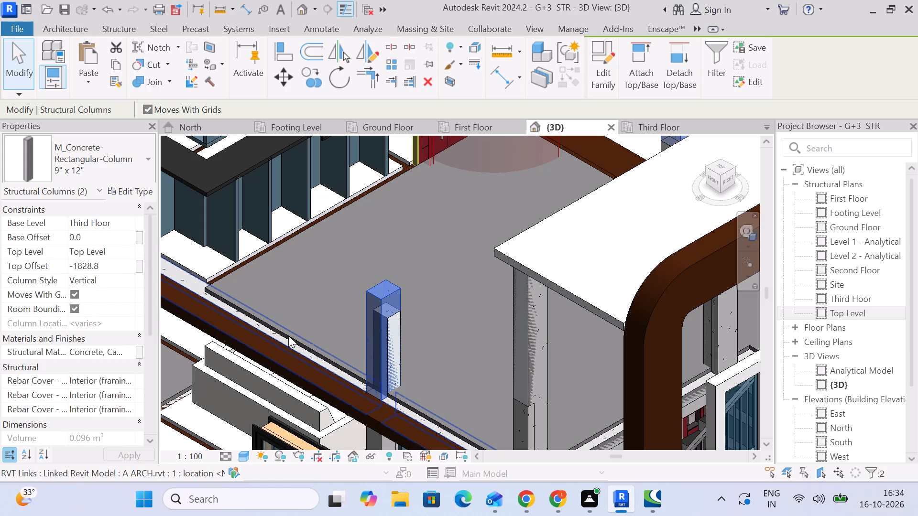
Examine the shortened terrace columns and the top-floor framing from several angles against the linked architecture in 3D.
key(Escape)
scroll(384, 312, down, 4)
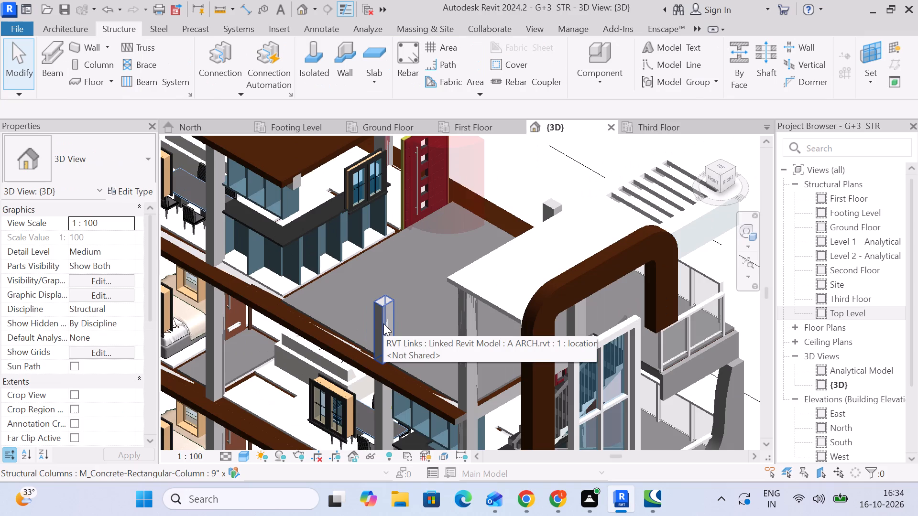
scroll(383, 323, down, 4)
scroll(488, 253, up, 5)
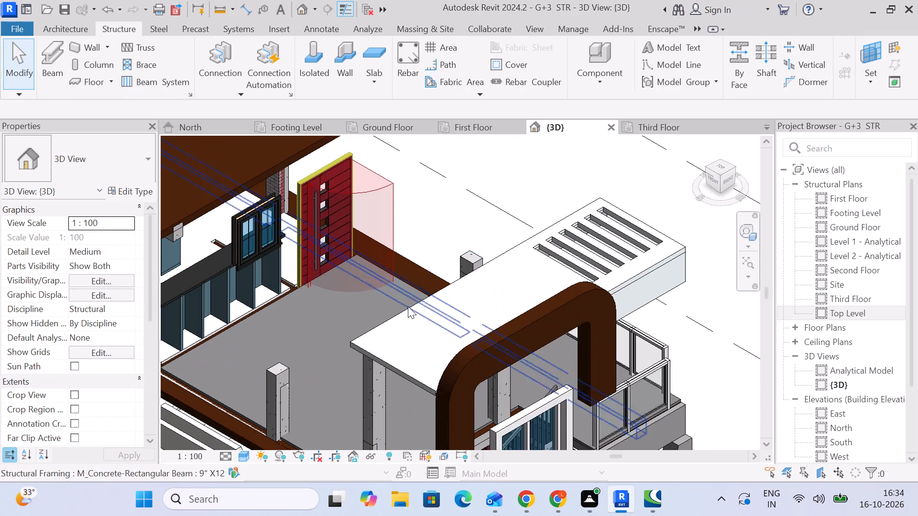
scroll(390, 328, down, 4)
middle_drag(391, 331, 397, 292)
scroll(389, 312, down, 3)
scroll(387, 312, up, 1)
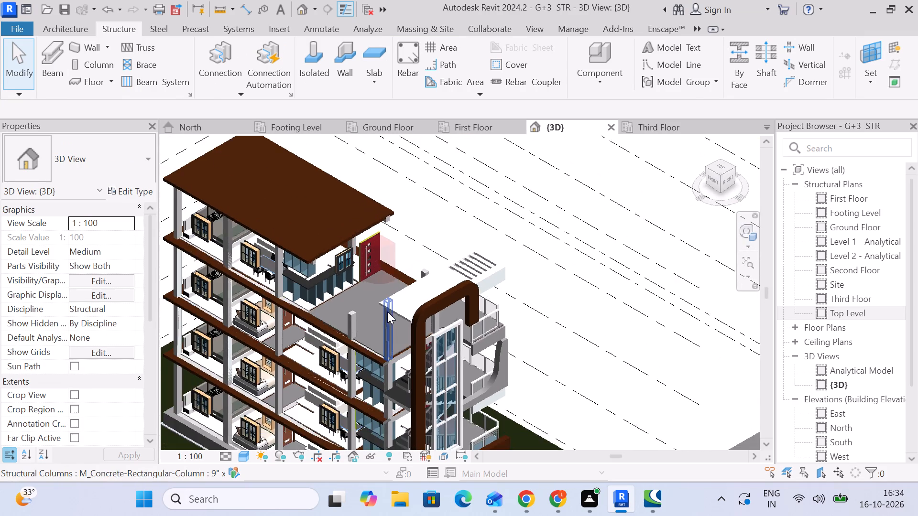
shift+middle_drag(387, 312, 511, 236)
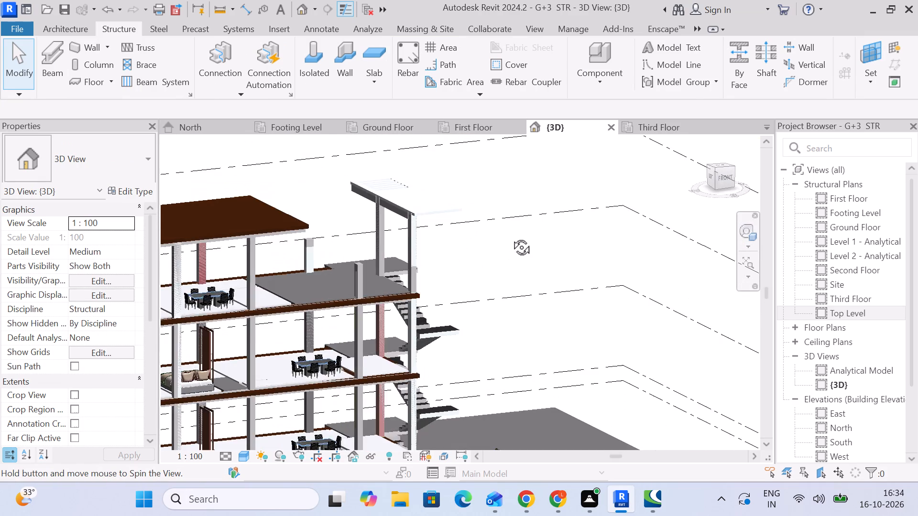
shift+middle_drag(511, 236, 493, 182)
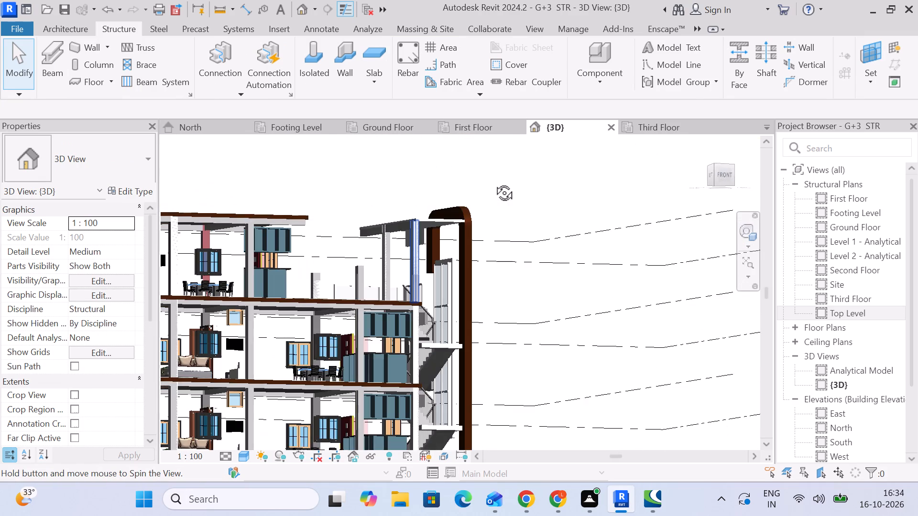
shift+middle_drag(493, 182, 422, 259)
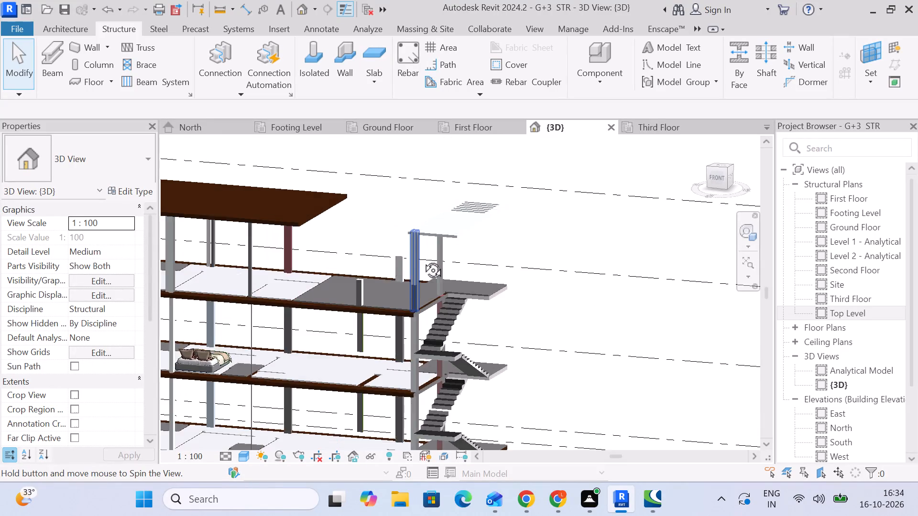
shift+middle_drag(422, 259, 502, 336)
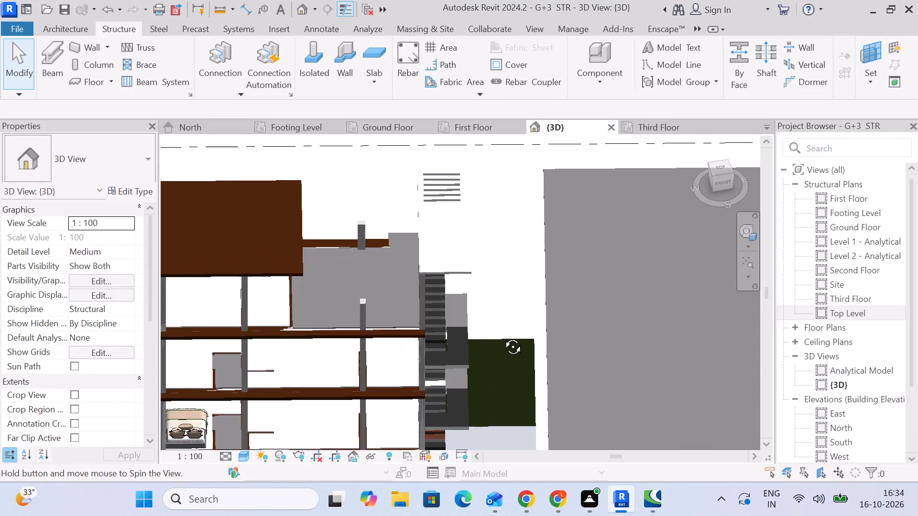
shift+middle_drag(502, 336, 498, 331)
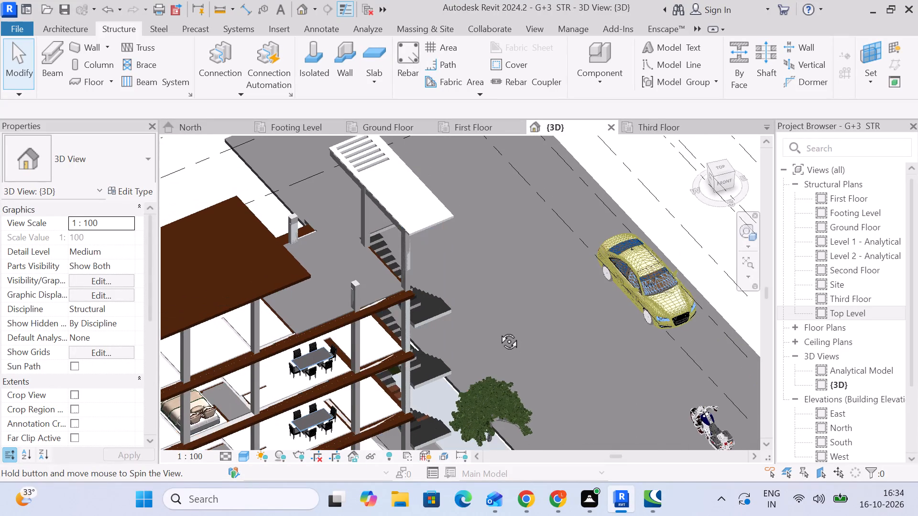
shift+middle_drag(498, 331, 420, 309)
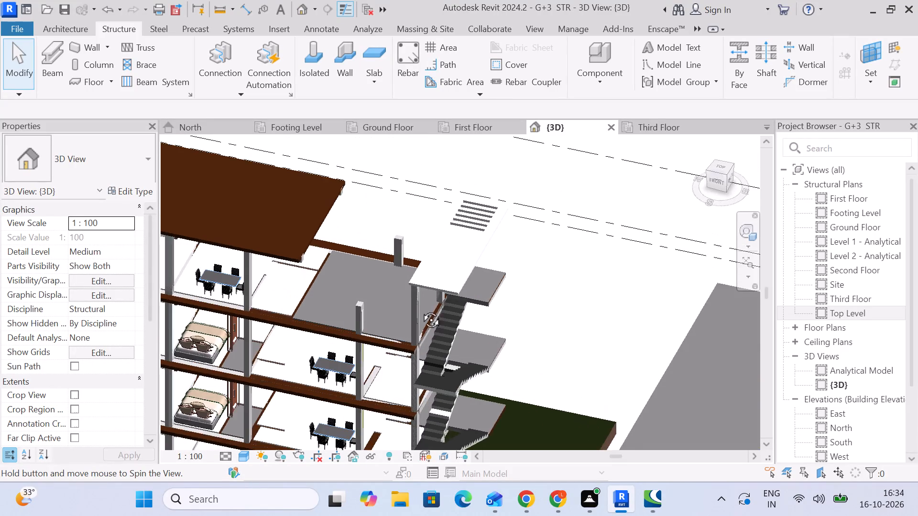
shift+middle_drag(420, 309, 404, 294)
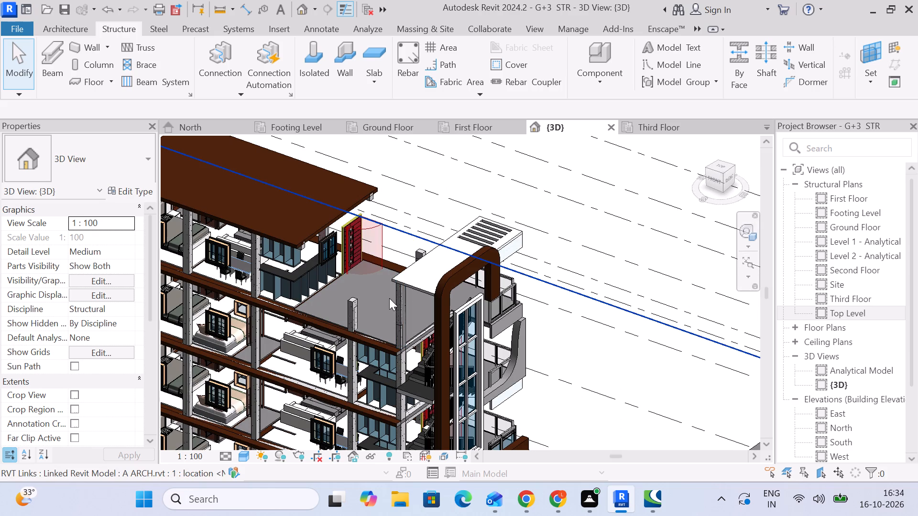
scroll(324, 283, down, 1)
middle_drag(324, 283, 384, 279)
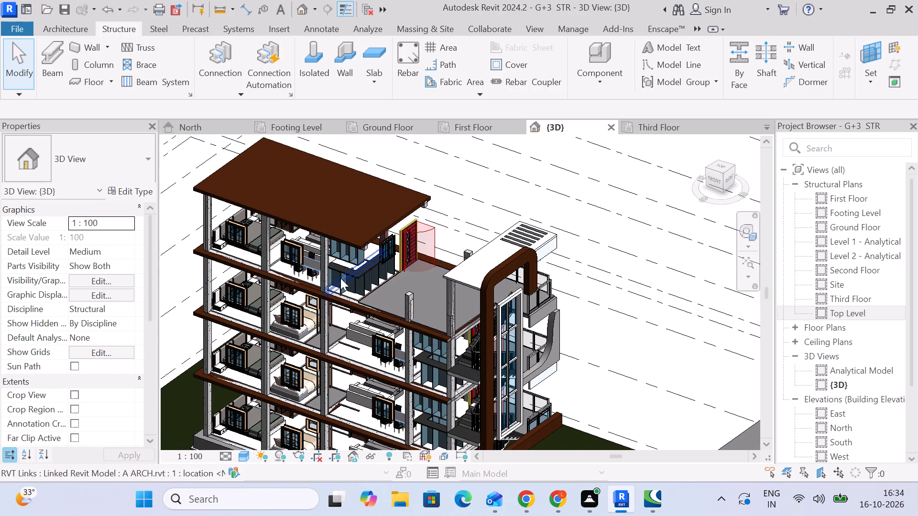
scroll(344, 284, up, 8)
middle_drag(438, 243, 410, 302)
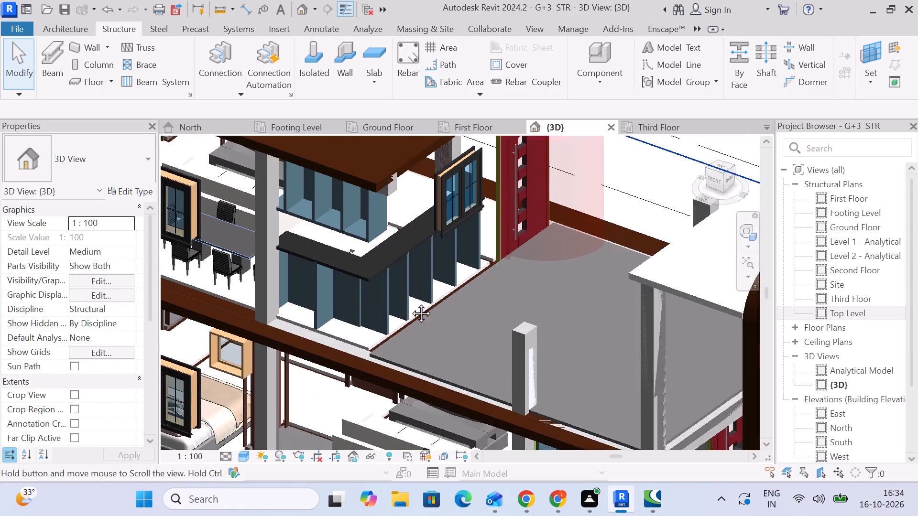
middle_drag(410, 302, 341, 378)
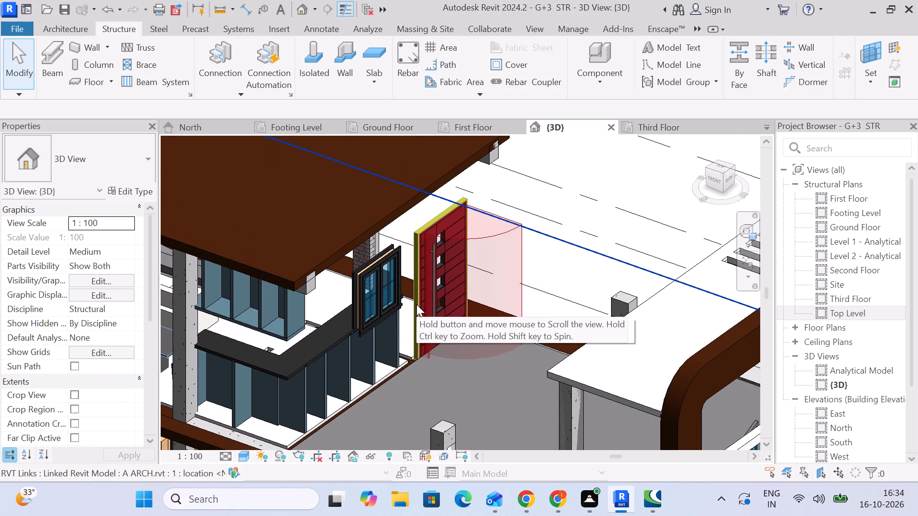
scroll(416, 304, down, 4)
middle_drag(415, 305, 426, 268)
scroll(425, 269, down, 2)
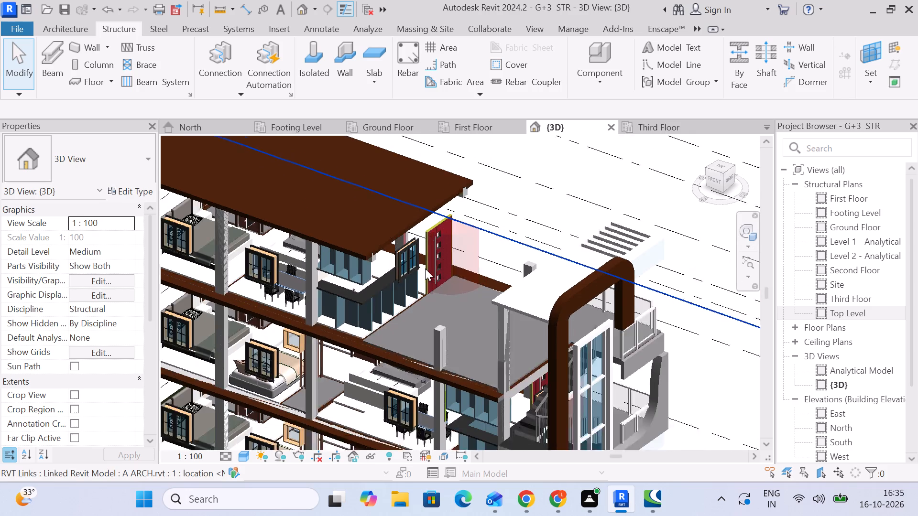
Unload the A ARCH.rvt Revit link so only the structural model remains.
click(22, 69)
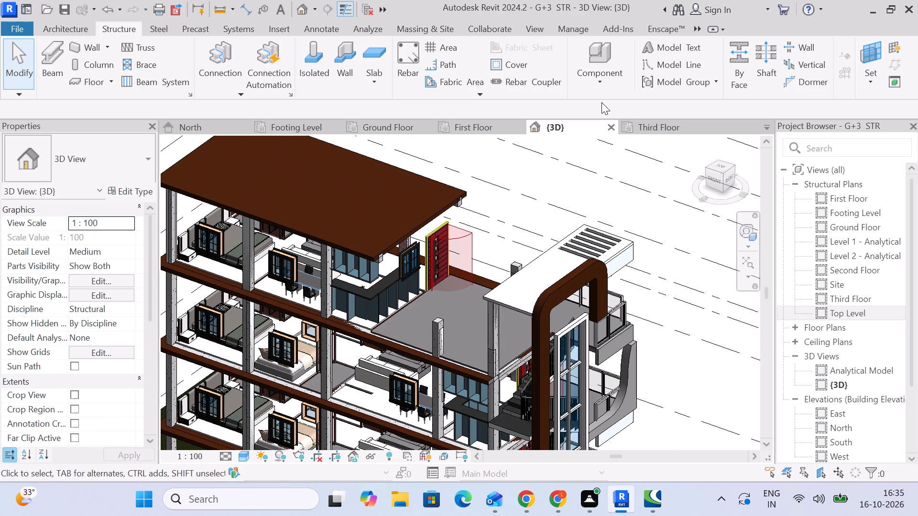
click(576, 27)
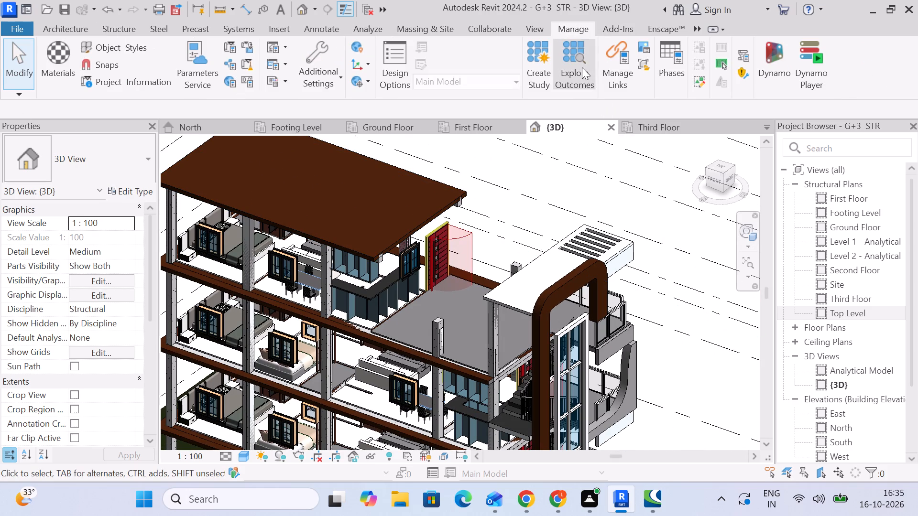
click(610, 66)
click(291, 113)
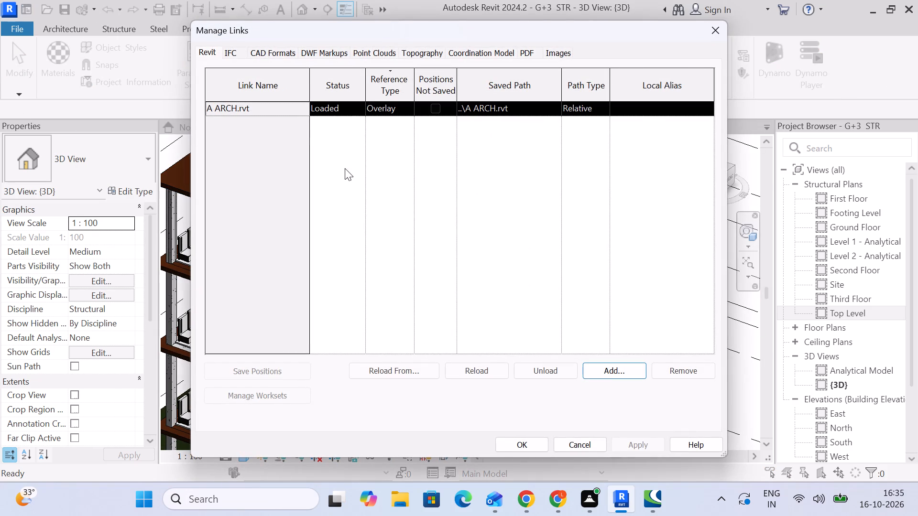
click(525, 372)
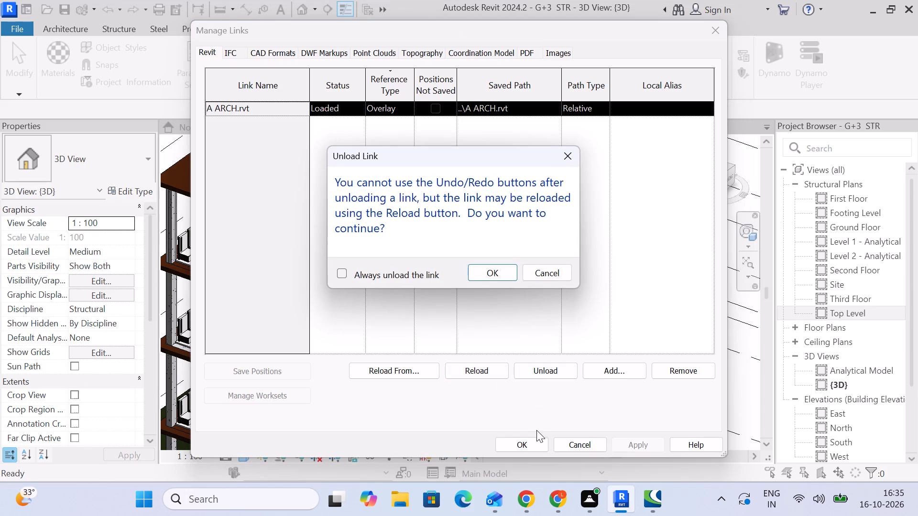
click(492, 265)
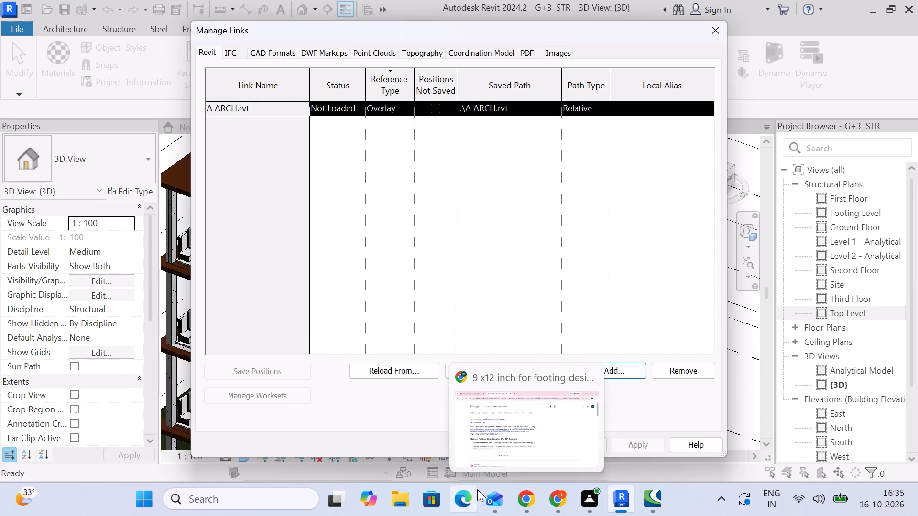
drag(530, 453, 531, 447)
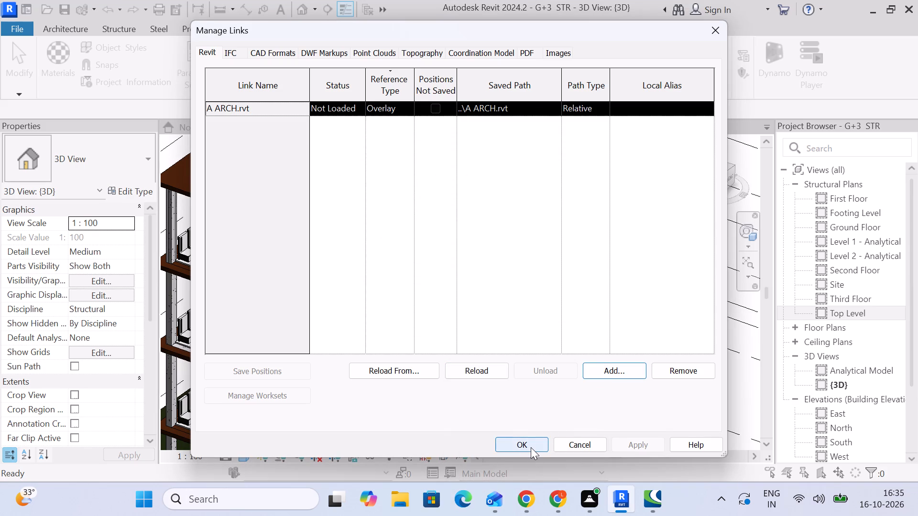
click(531, 447)
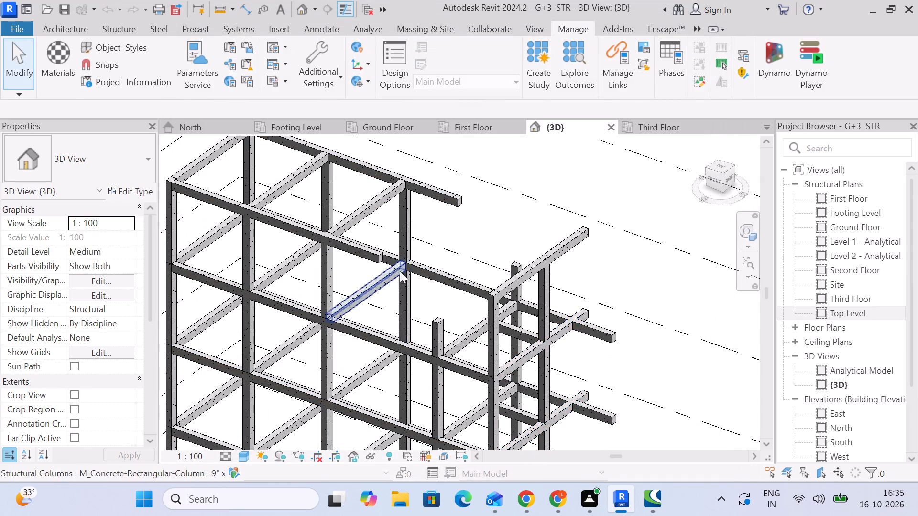
Inspect the bare structural frame in 3D from several sides, from the Top Level beams down to the footings.
scroll(387, 254, up, 5)
scroll(418, 254, down, 4)
scroll(456, 273, down, 3)
shift+middle_drag(486, 254, 443, 257)
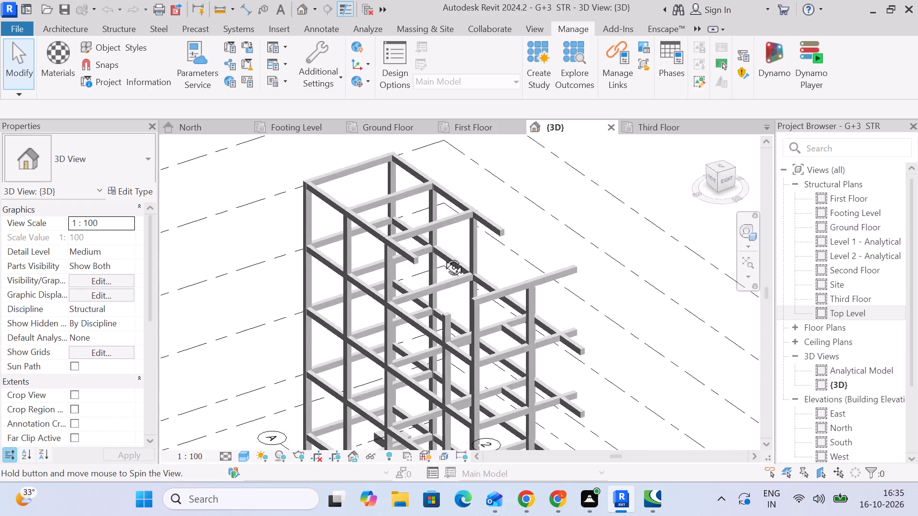
shift+middle_drag(443, 257, 596, 163)
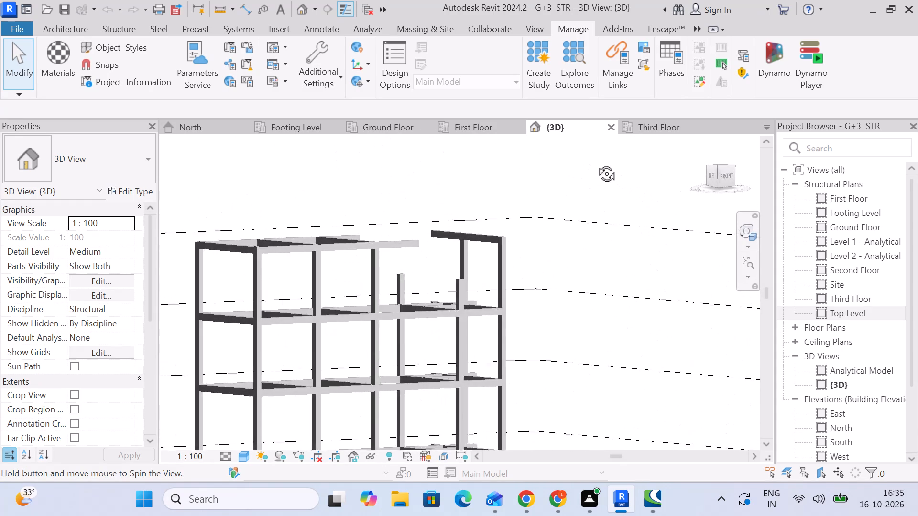
shift+middle_drag(596, 163, 373, 237)
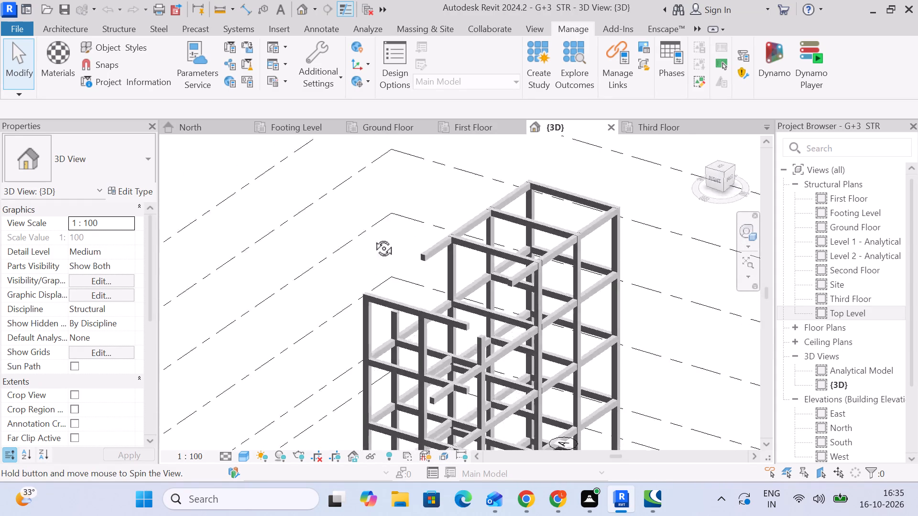
shift+middle_drag(373, 237, 620, 236)
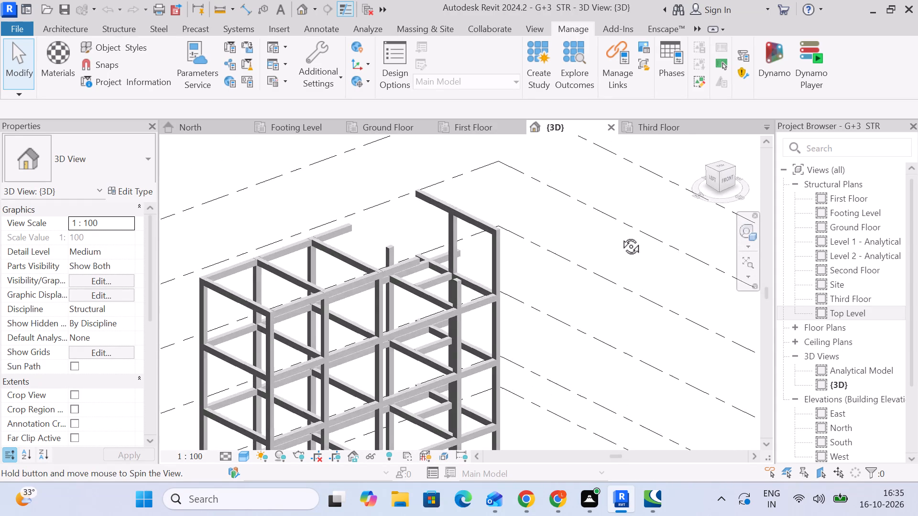
shift+middle_drag(620, 236, 620, 235)
scroll(602, 331, down, 4)
middle_drag(596, 333, 515, 217)
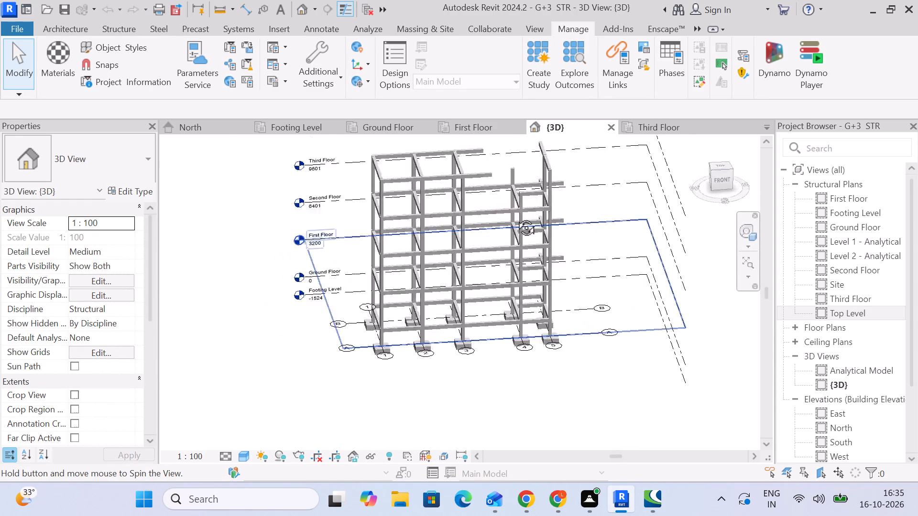
middle_drag(515, 217, 422, 360)
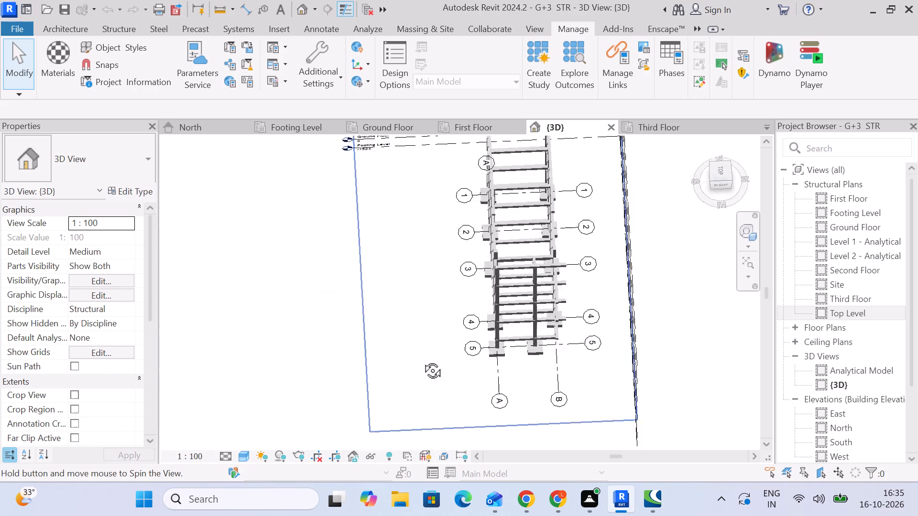
middle_drag(422, 360, 437, 342)
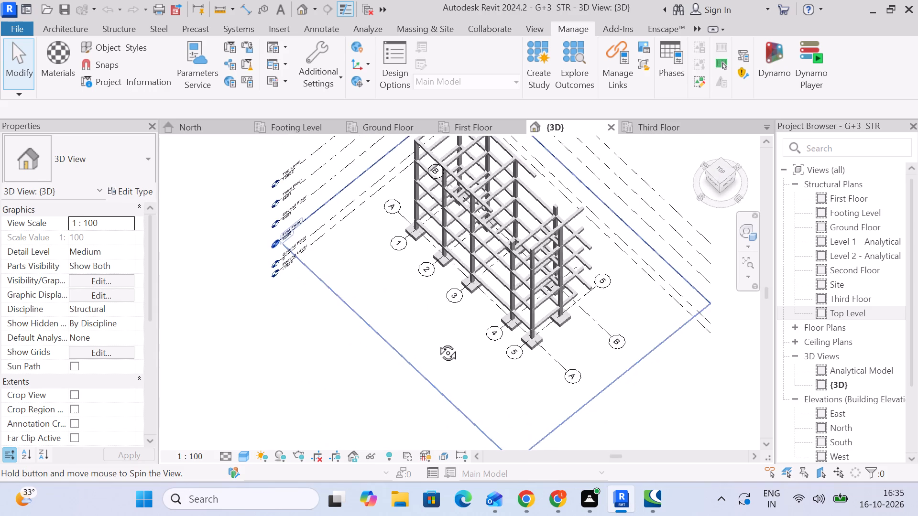
middle_drag(437, 342, 421, 358)
scroll(464, 273, up, 4)
middle_drag(460, 342, 369, 414)
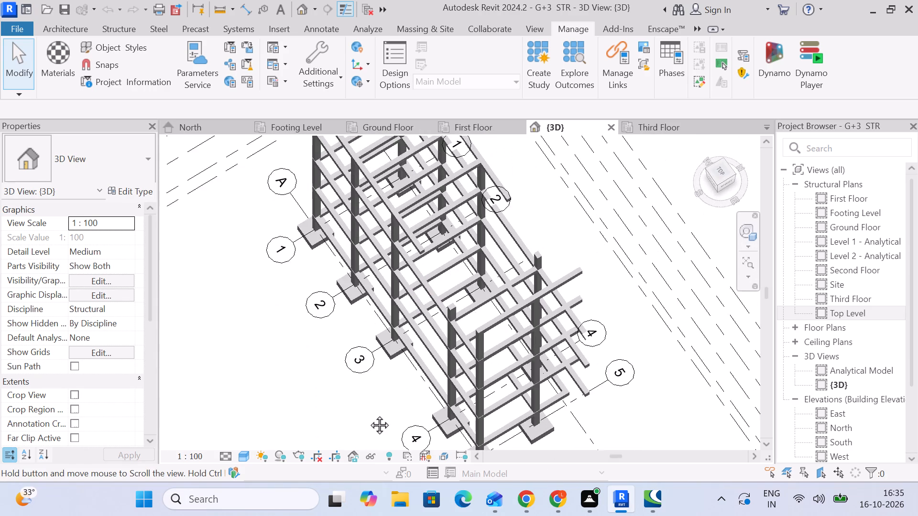
middle_drag(369, 414, 360, 408)
scroll(366, 414, up, 1)
scroll(261, 296, down, 3)
middle_drag(255, 299, 255, 337)
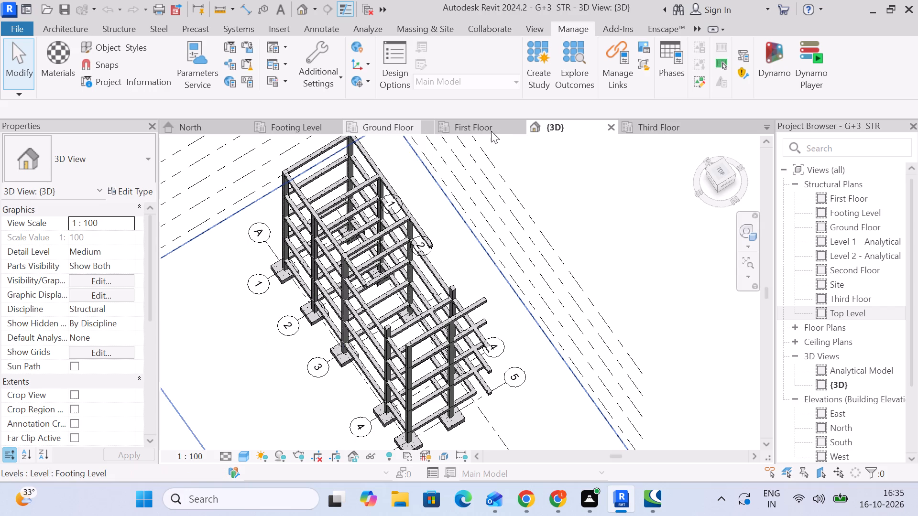
Switch to the Footing Level plan and close the other open views, keeping only North and Footing Level.
click(523, 127)
click(277, 129)
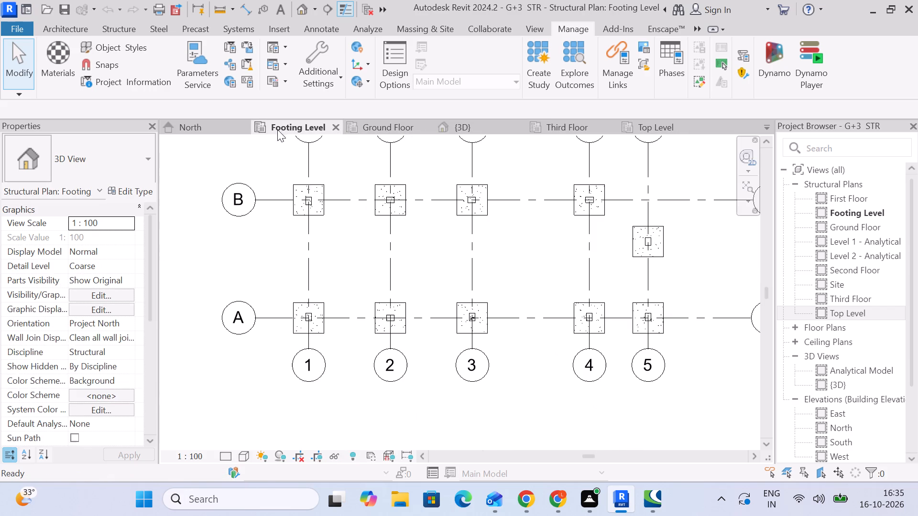
scroll(297, 320, up, 5)
middle_drag(392, 331, 397, 284)
scroll(393, 331, up, 1)
scroll(404, 281, down, 4)
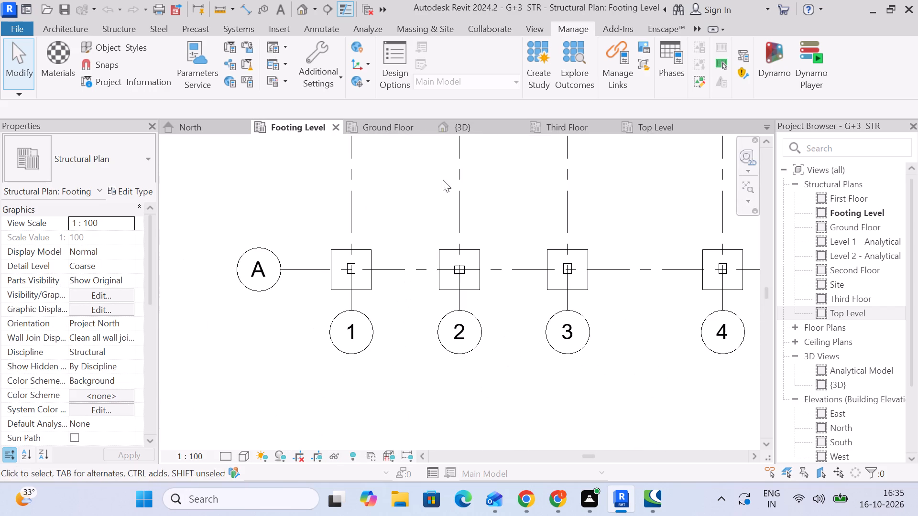
click(429, 128)
triple_click(429, 128)
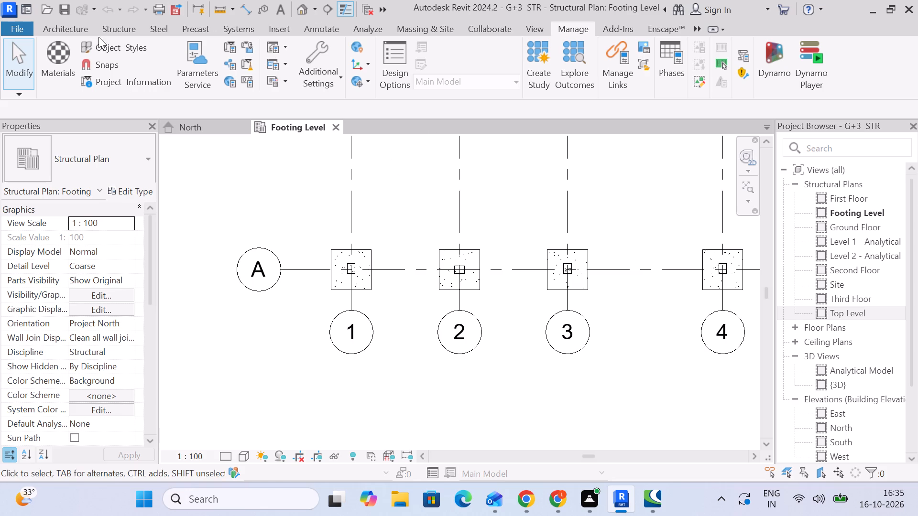
Add a new rebar cover setting named footing cover with a value of 50 mm.
click(109, 30)
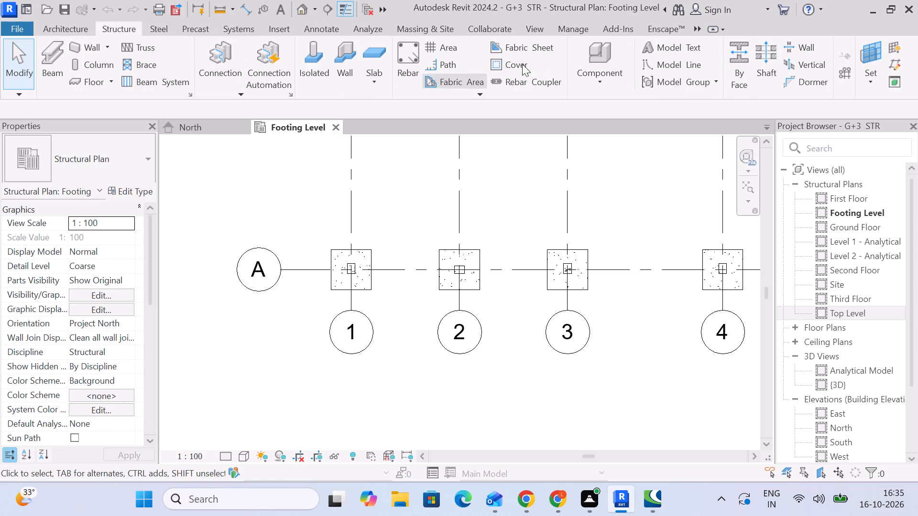
click(529, 66)
click(371, 283)
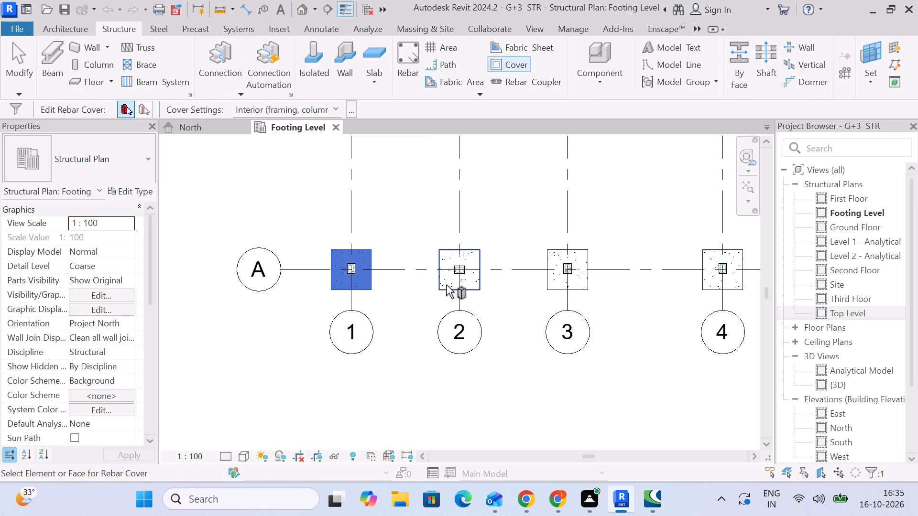
click(447, 284)
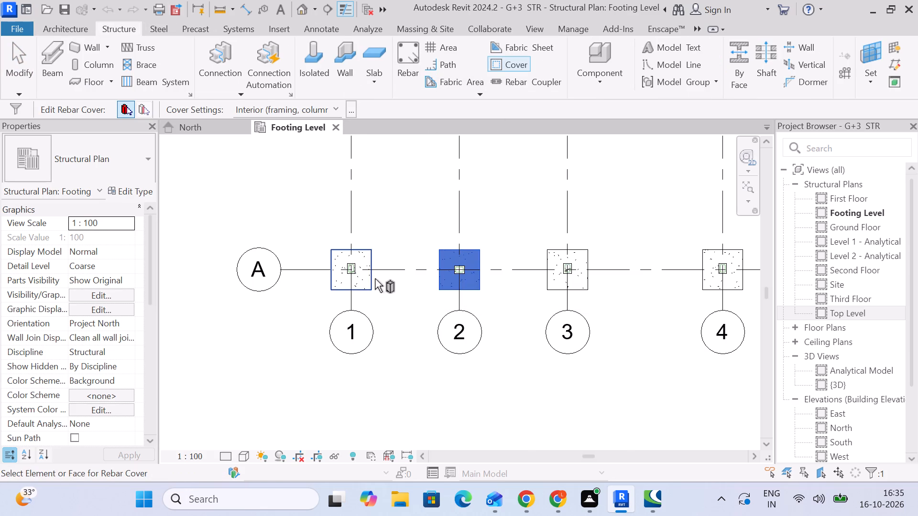
click(342, 109)
click(347, 113)
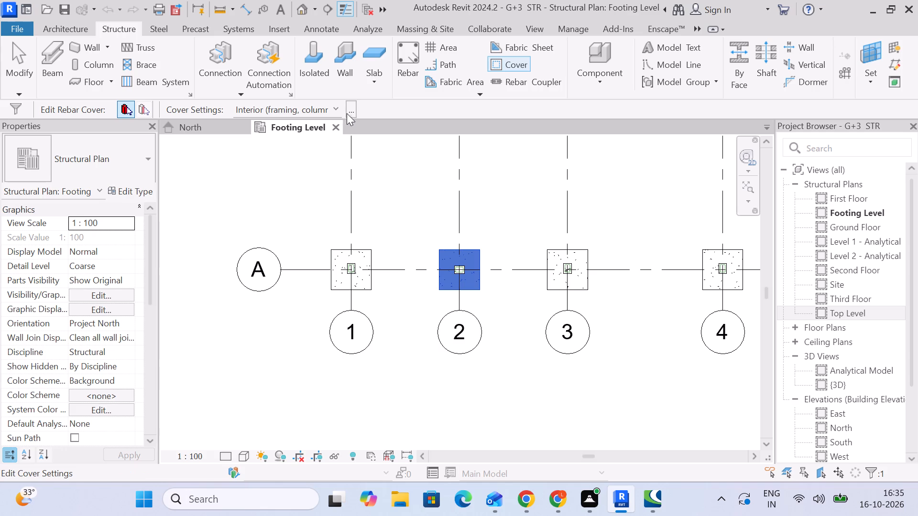
scroll(437, 261, down, 11)
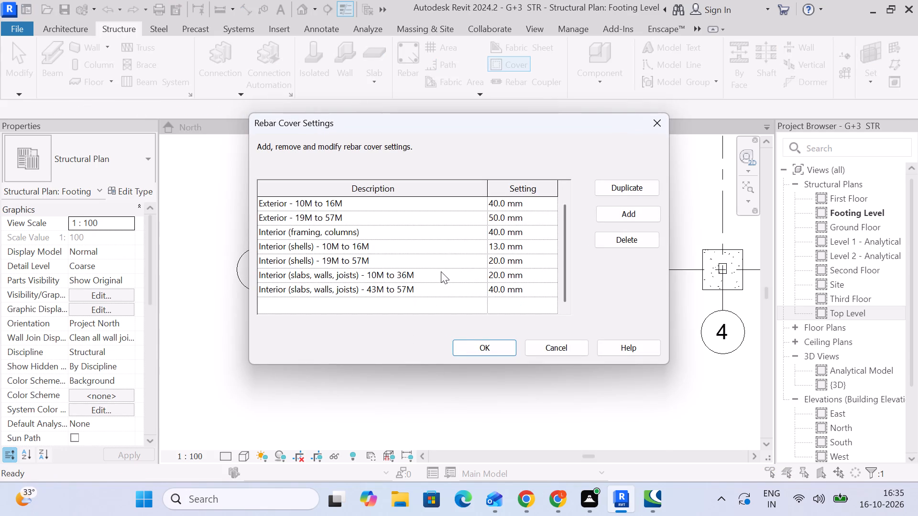
scroll(441, 271, up, 6)
scroll(441, 274, down, 7)
scroll(634, 266, up, 1)
click(587, 216)
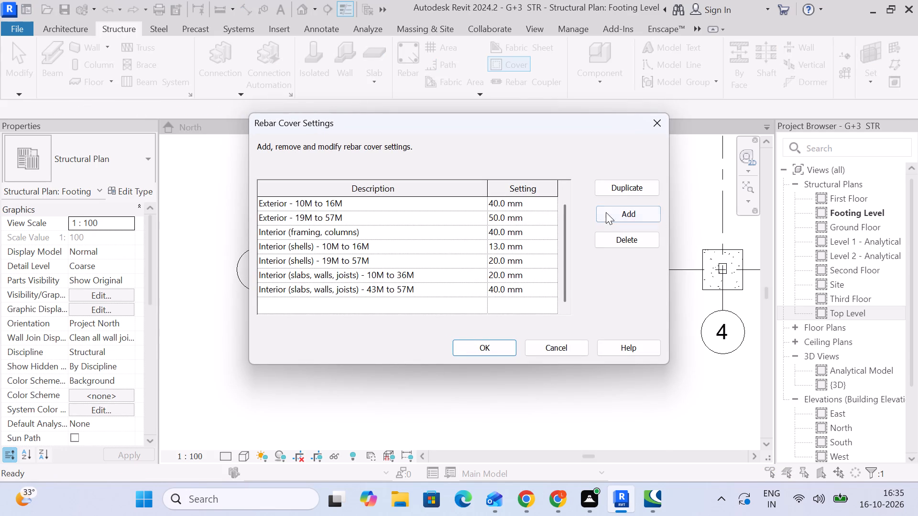
click(606, 212)
click(429, 305)
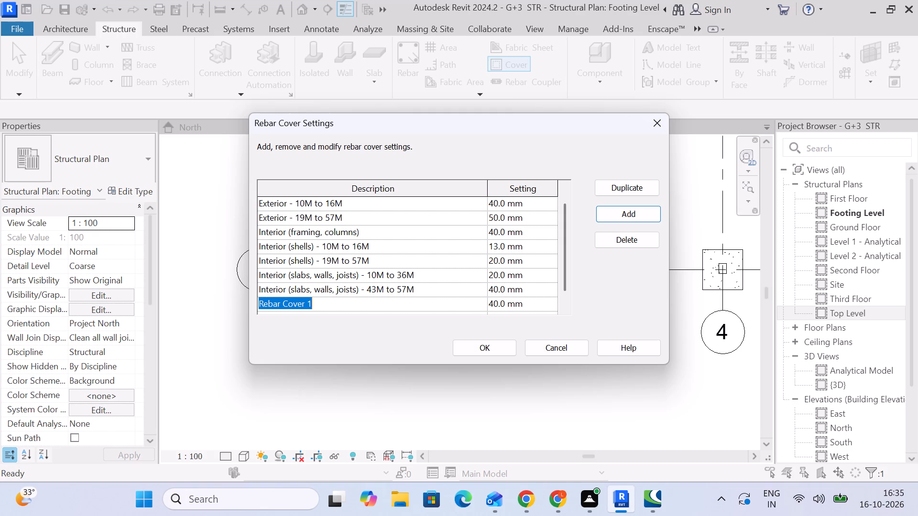
text(footing)
key(space)
text(cover)
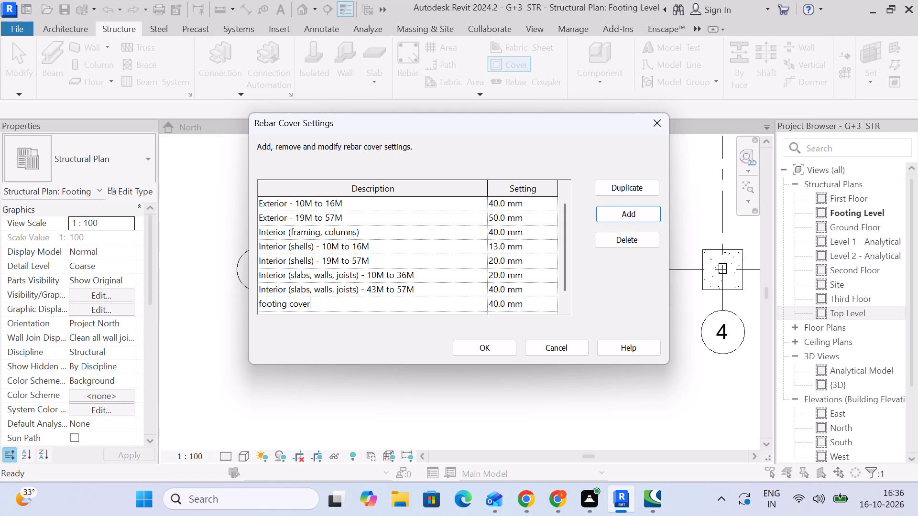
click(548, 308)
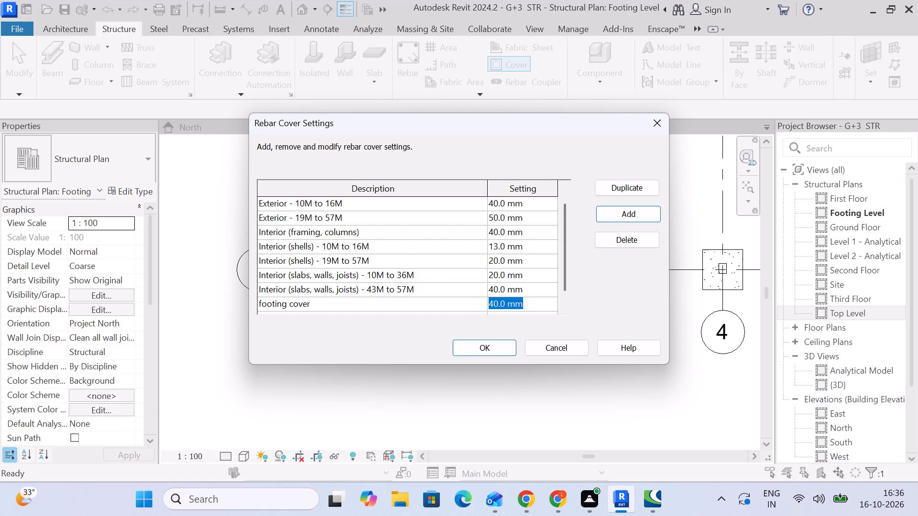
text(50)
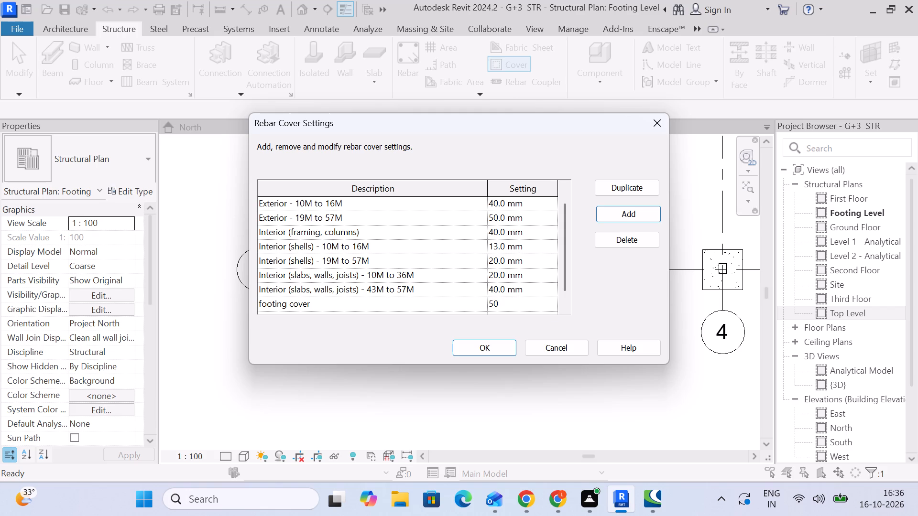
key(Return)
click(503, 350)
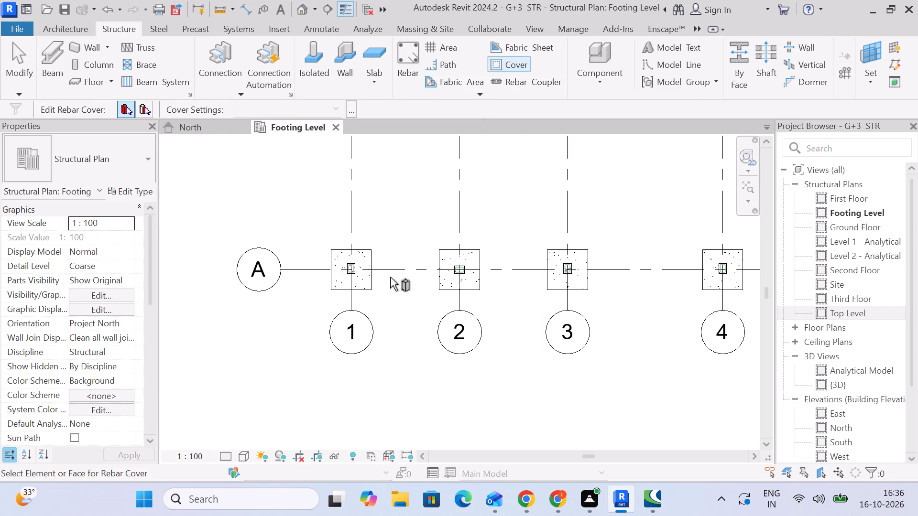
Assign the footing cover <50 mm> setting to the grid A footings at grids 1 and 2.
click(366, 276)
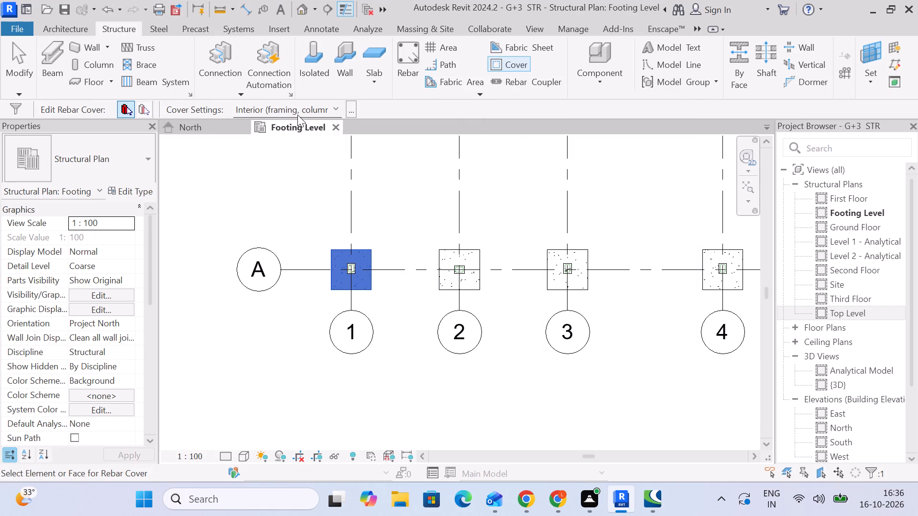
click(302, 111)
scroll(326, 213, down, 5)
scroll(326, 215, up, 8)
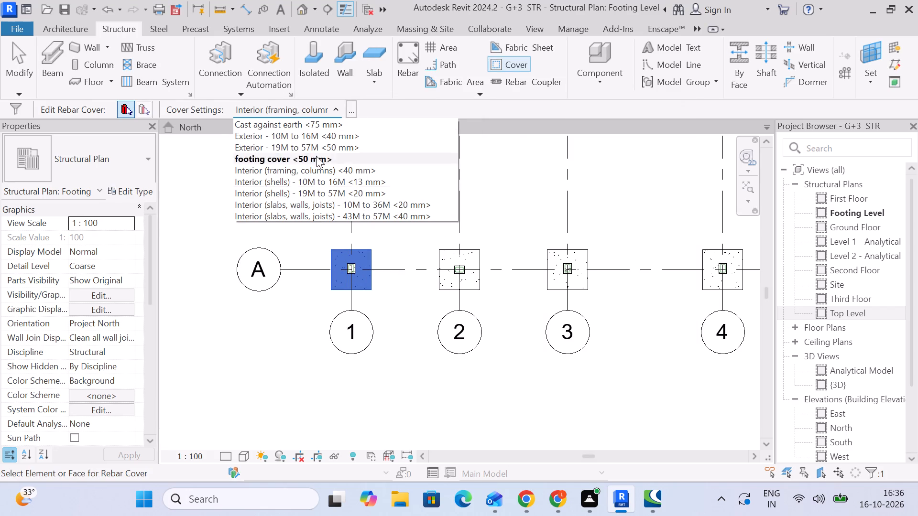
scroll(316, 153, up, 9)
scroll(304, 138, down, 11)
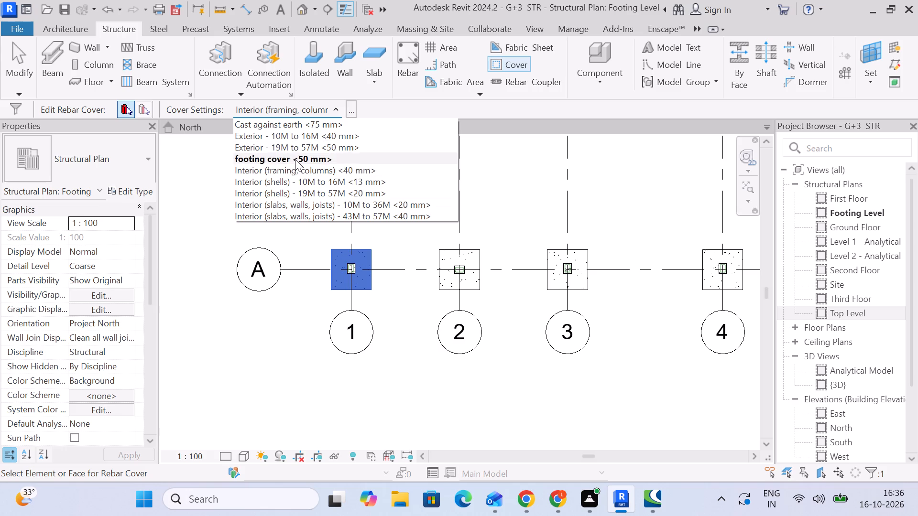
click(295, 159)
click(448, 284)
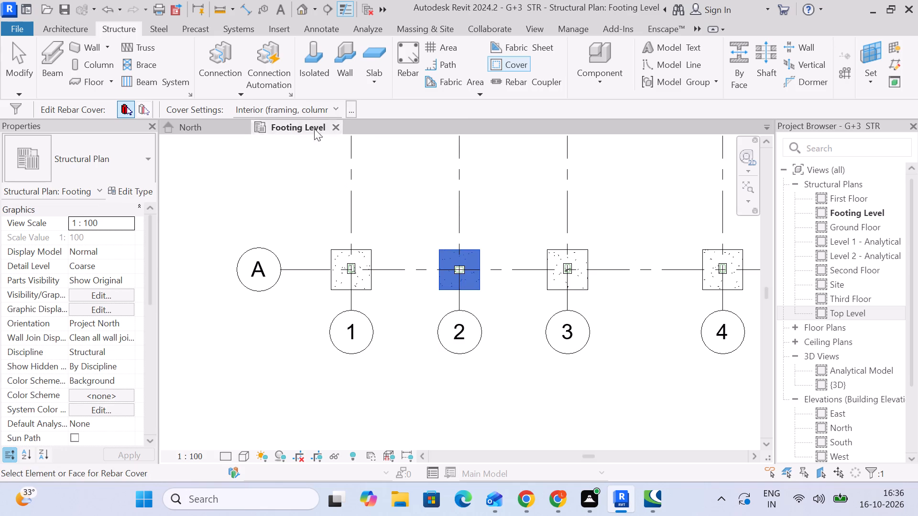
click(315, 109)
click(314, 155)
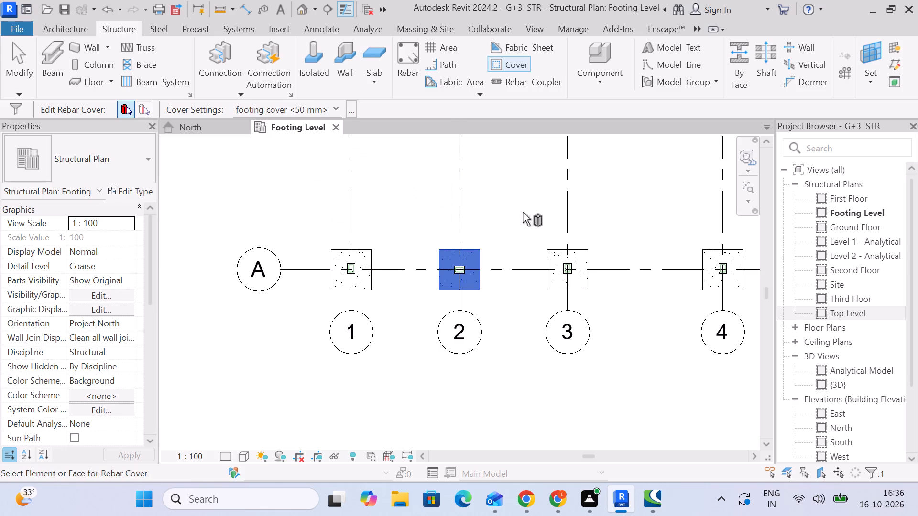
Assign the footing cover <50 mm> setting to the grid A footings at grids 3, 4 and 5.
click(563, 251)
click(323, 106)
click(312, 157)
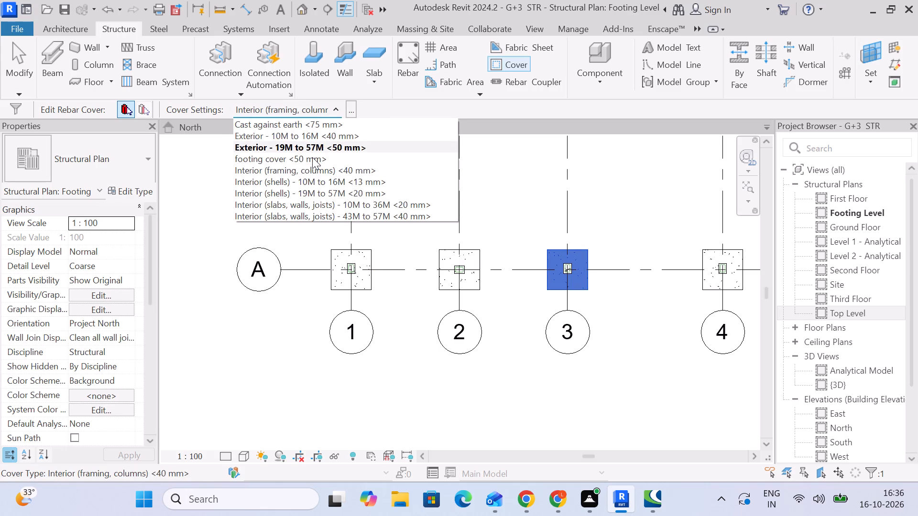
click(710, 275)
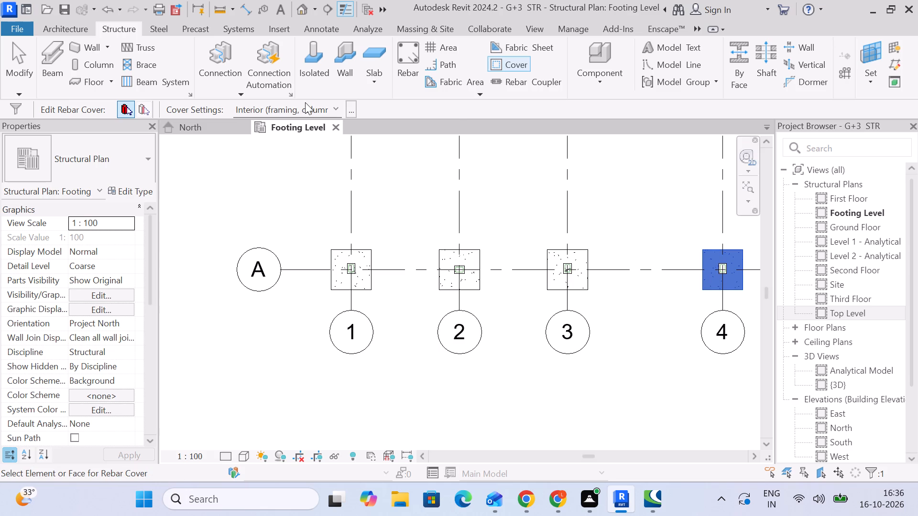
click(305, 102)
click(281, 158)
middle_drag(518, 195, 193, 206)
click(484, 292)
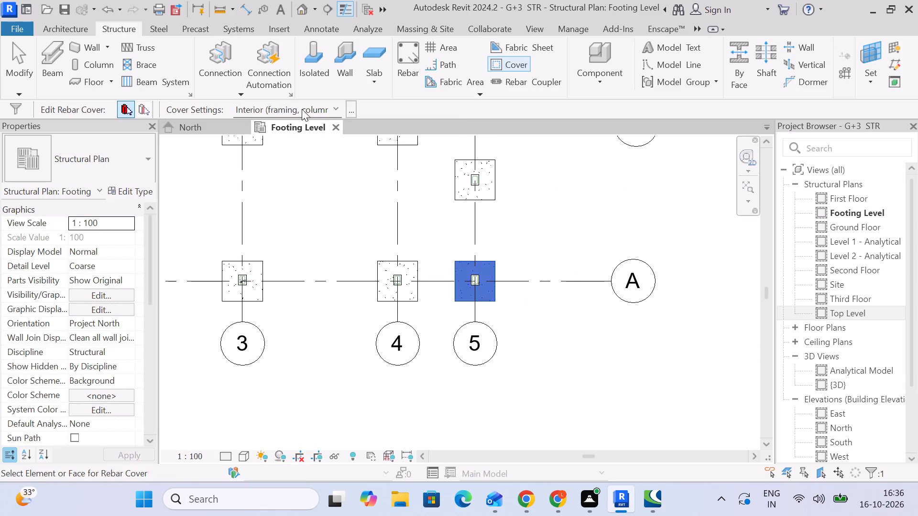
click(302, 111)
click(305, 156)
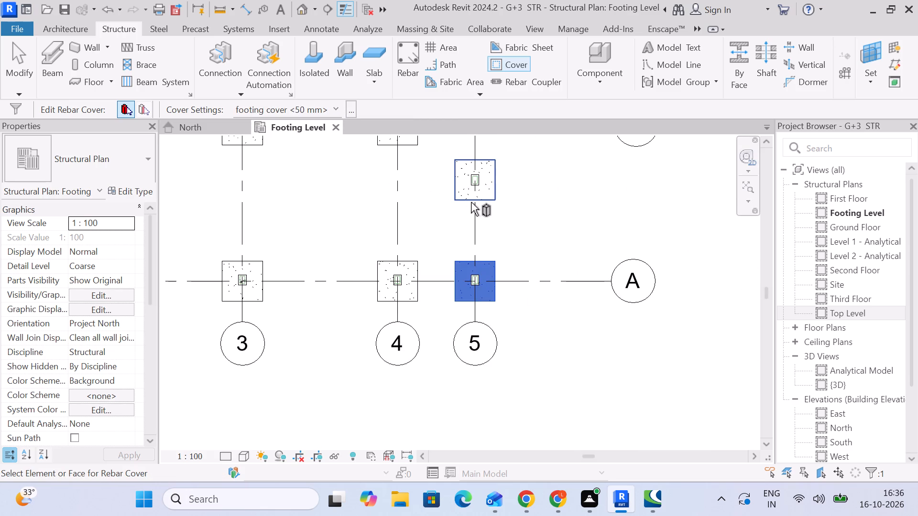
Assign the footing cover <50 mm> setting to the grid 5 footing between A and B and the footing at B-4.
click(471, 202)
click(284, 107)
click(283, 156)
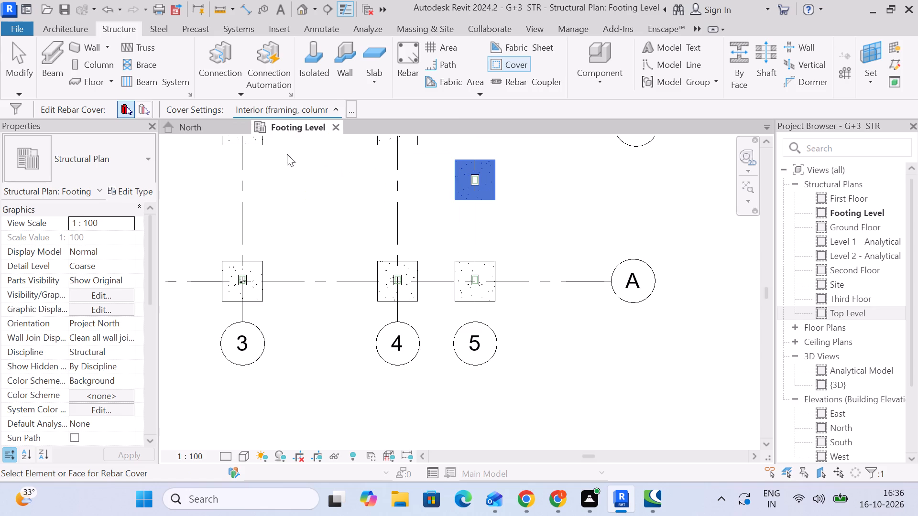
middle_drag(386, 163, 439, 282)
click(456, 251)
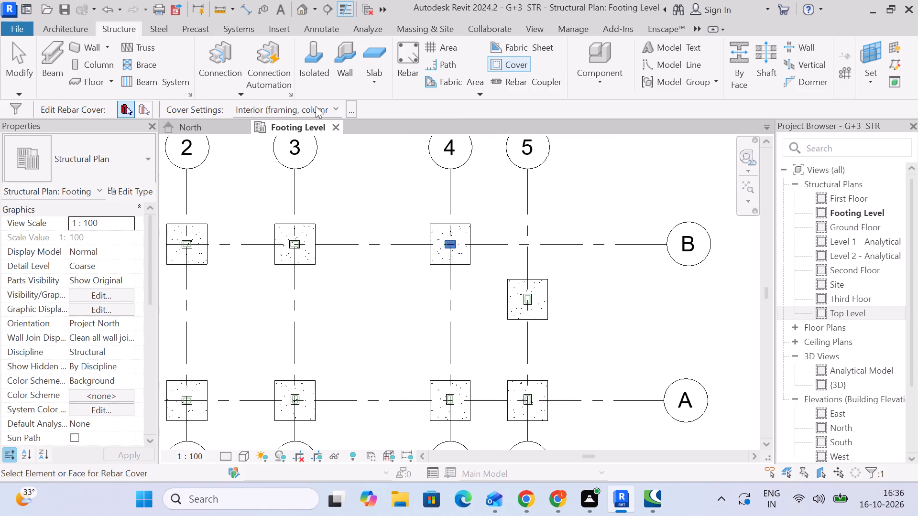
click(316, 106)
click(328, 112)
click(471, 247)
click(508, 292)
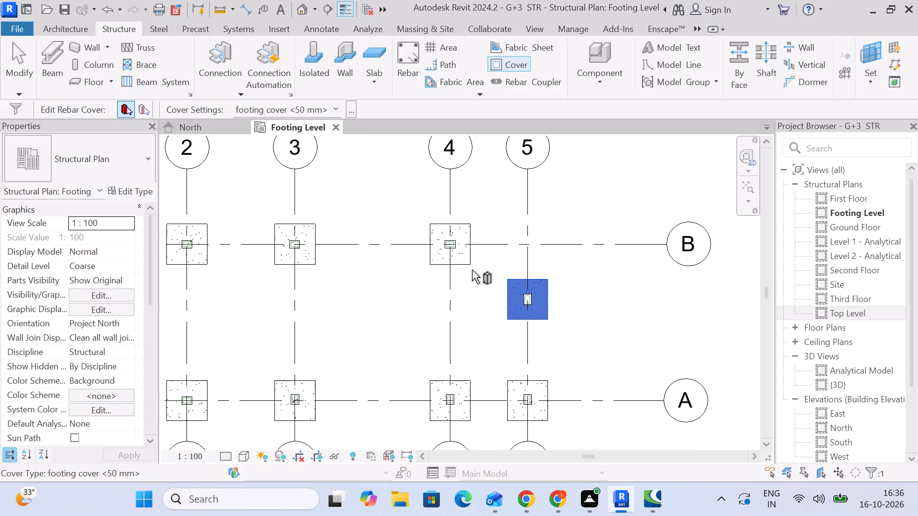
click(458, 259)
click(338, 106)
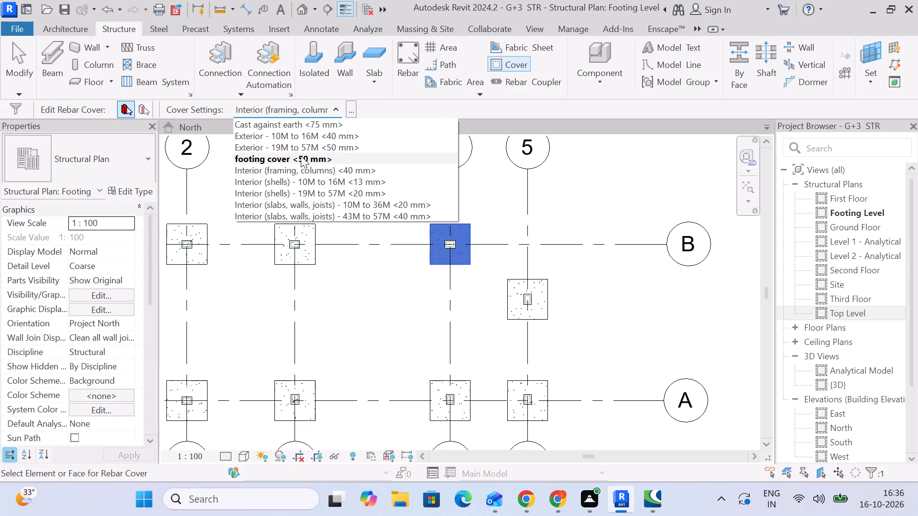
click(301, 156)
Assign the footing cover <50 mm> setting to the grid B footings at grids 3, 2 and 1, and finish the Cover command.
click(311, 264)
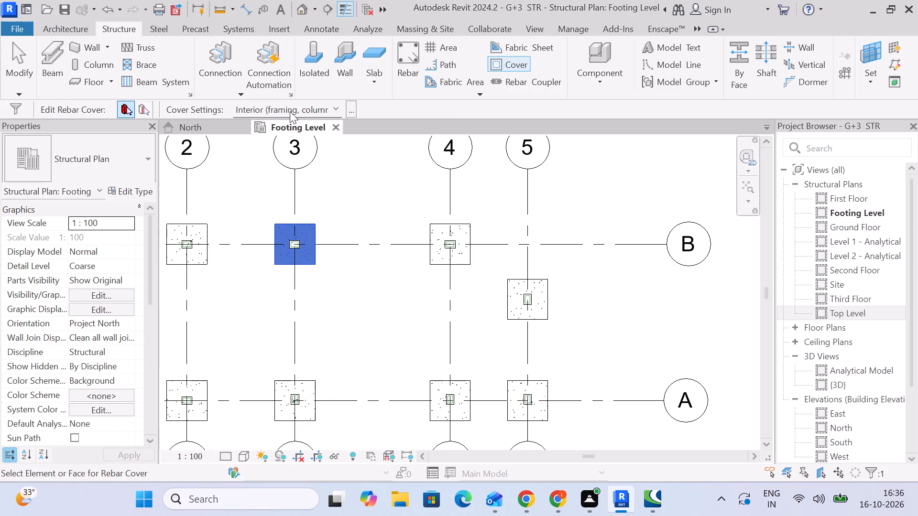
click(290, 110)
click(286, 159)
middle_drag(303, 211, 488, 219)
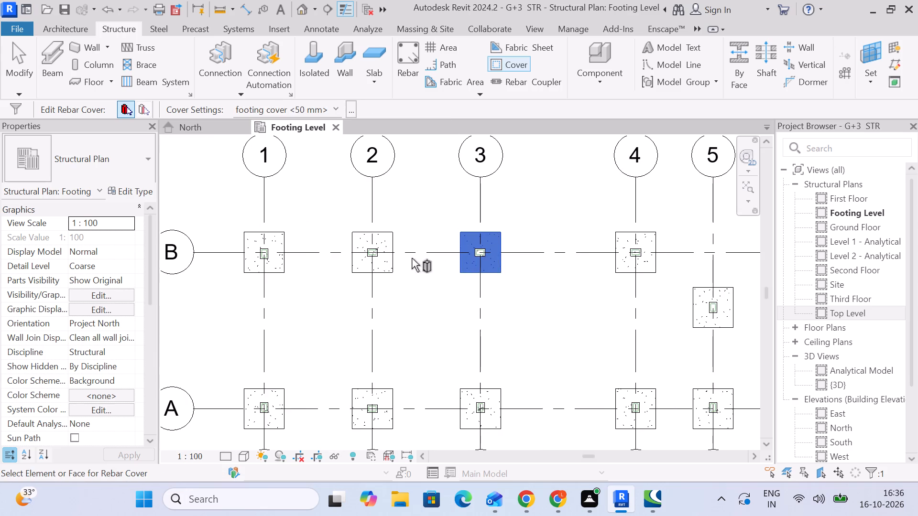
click(395, 264)
click(318, 95)
click(316, 109)
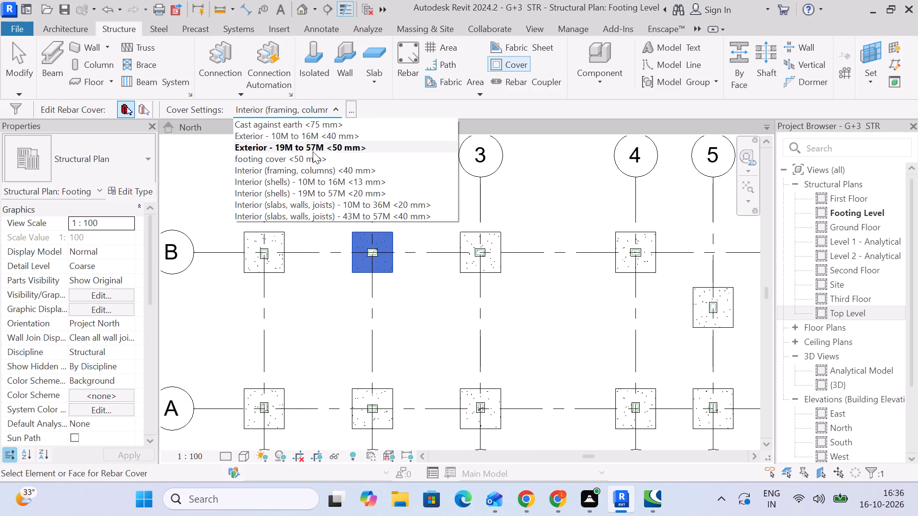
click(313, 156)
click(284, 245)
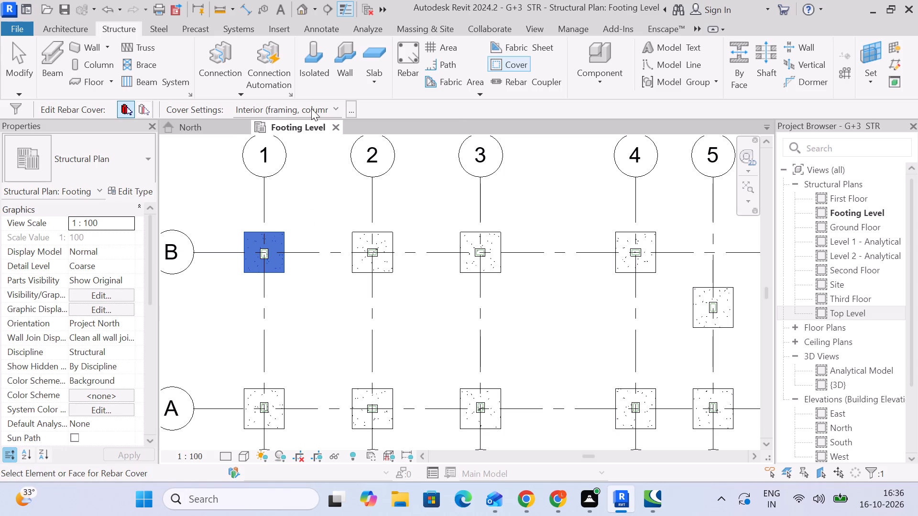
click(311, 108)
click(295, 161)
scroll(334, 249, down, 5)
middle_drag(359, 301, 360, 301)
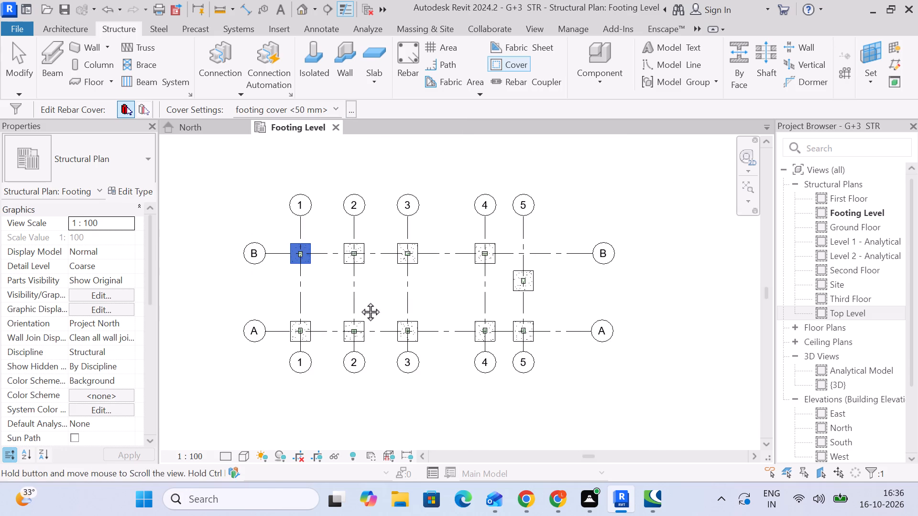
middle_drag(360, 301, 348, 285)
middle_drag(395, 277, 382, 258)
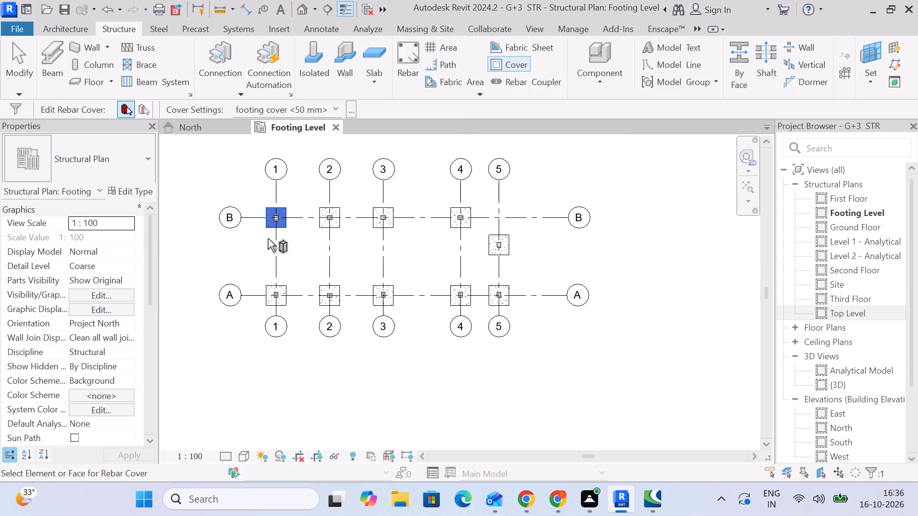
click(24, 62)
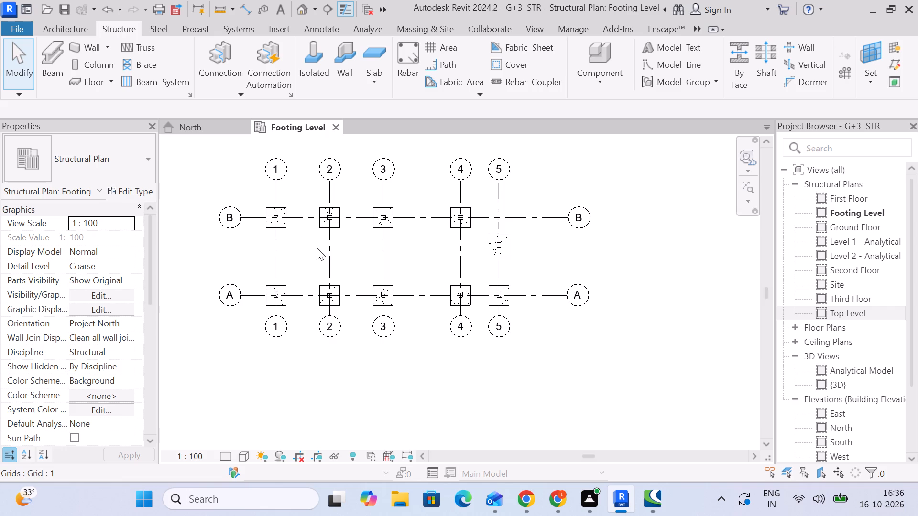
Cut a building section across the footing at A-1 and shorten its view depth to the footing's edge.
scroll(456, 287, up, 4)
middle_click(480, 323)
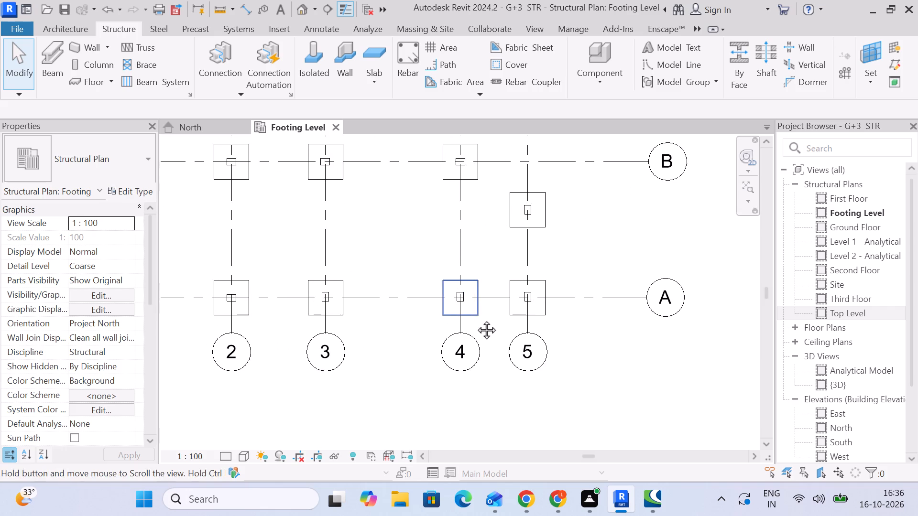
middle_drag(381, 311, 597, 289)
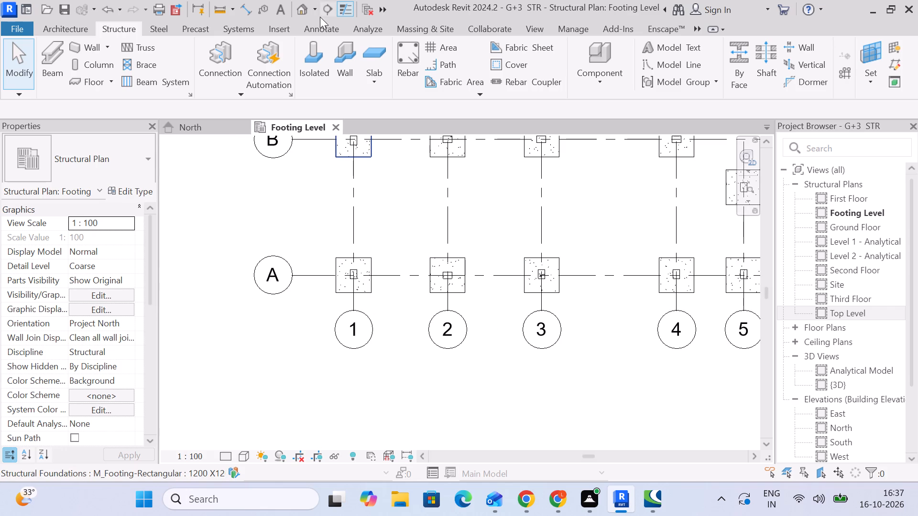
click(325, 6)
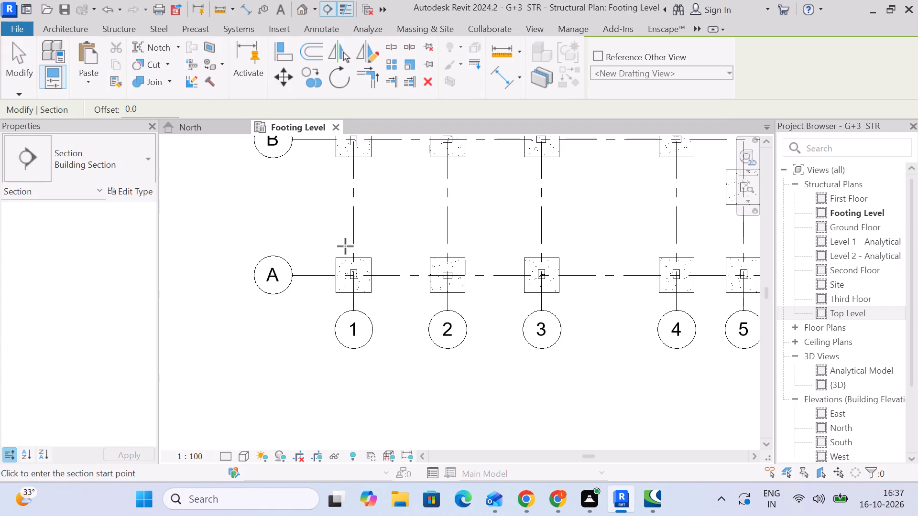
click(345, 246)
click(343, 308)
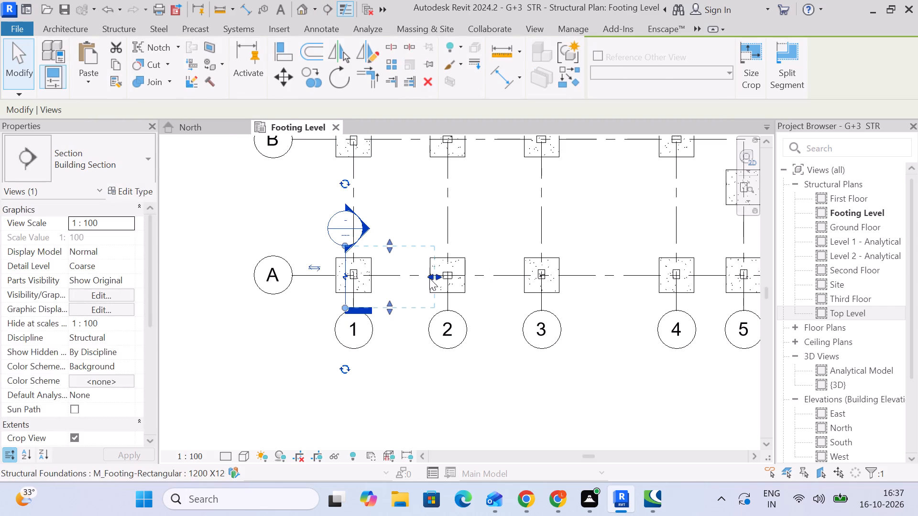
drag(429, 278, 364, 284)
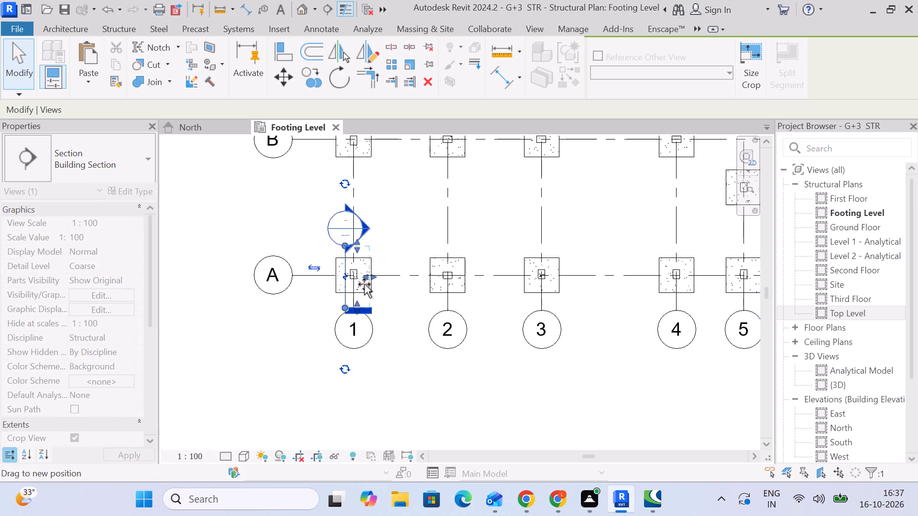
drag(364, 284, 363, 284)
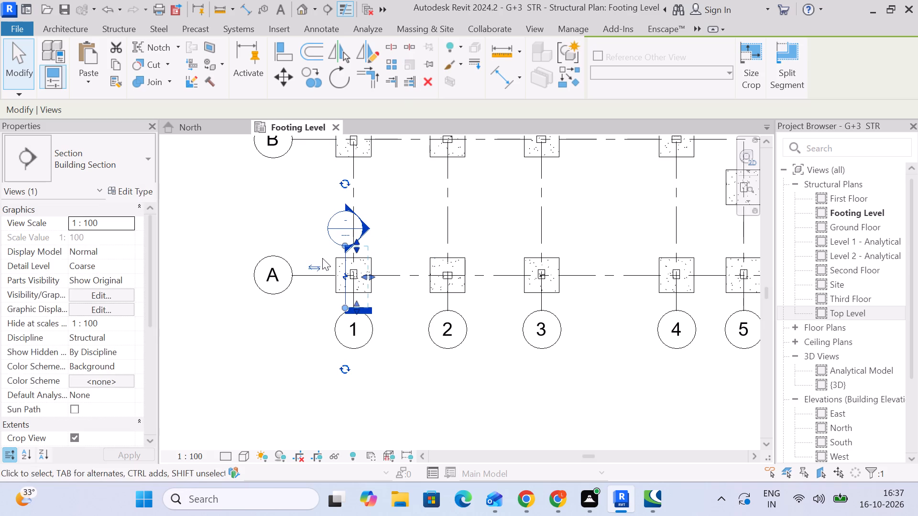
Open the new section's view at the base footing.
right_click(405, 233)
click(460, 135)
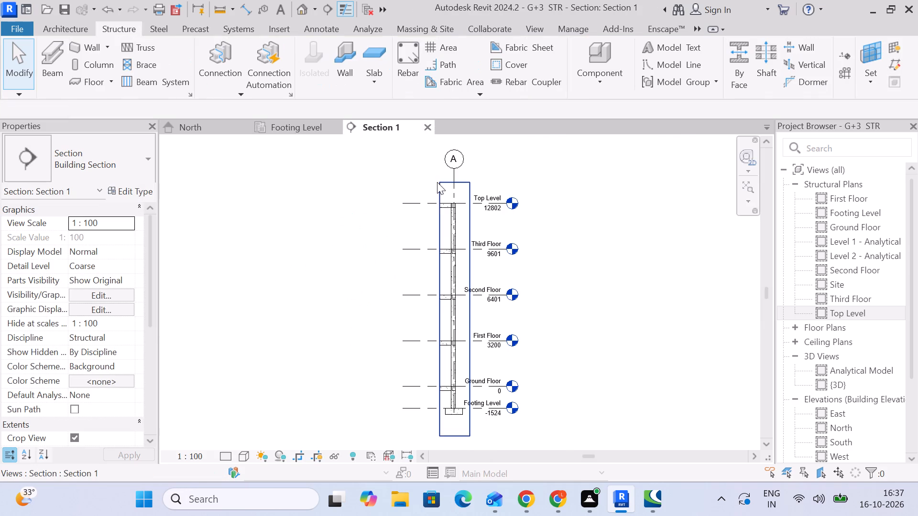
middle_drag(487, 344, 487, 249)
scroll(458, 329, up, 14)
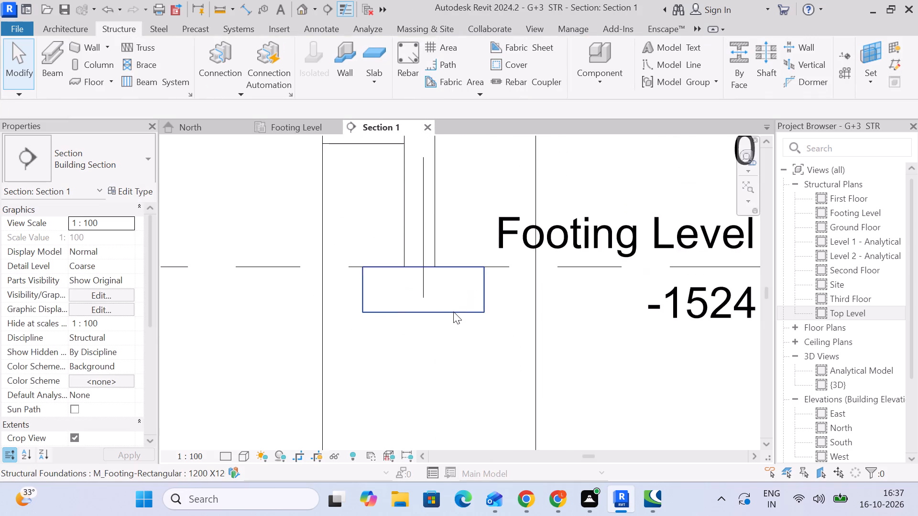
scroll(453, 312, up, 7)
middle_drag(490, 339, 445, 320)
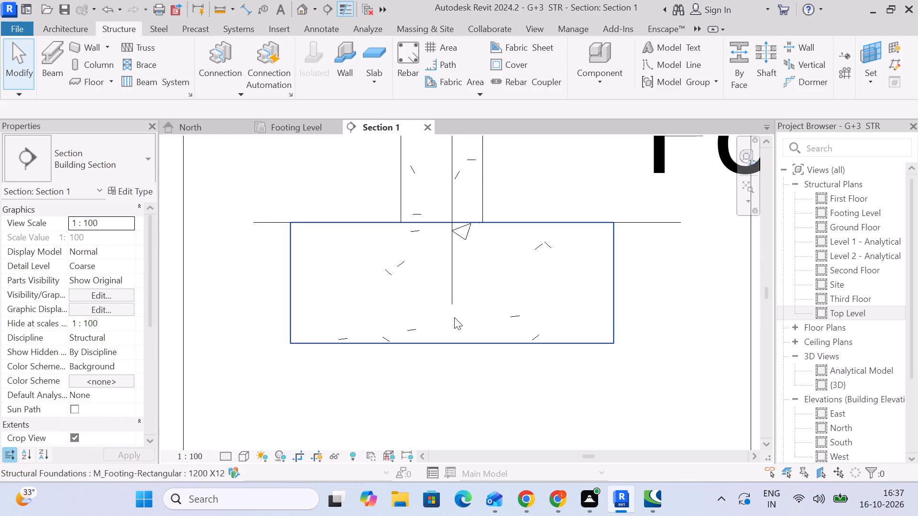
scroll(451, 290, down, 3)
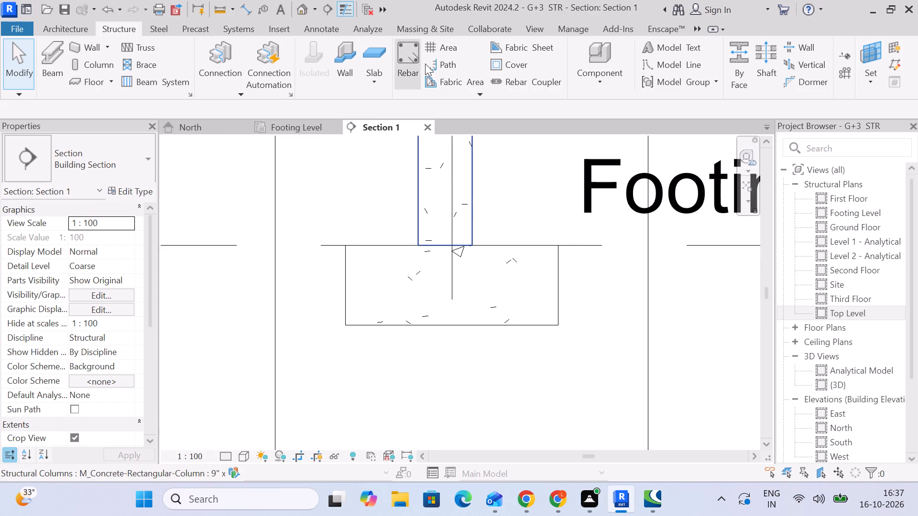
Set the section's detail level to Fine and place a 13M rebar of shape M_02 along the footing's bottom cover.
click(415, 67)
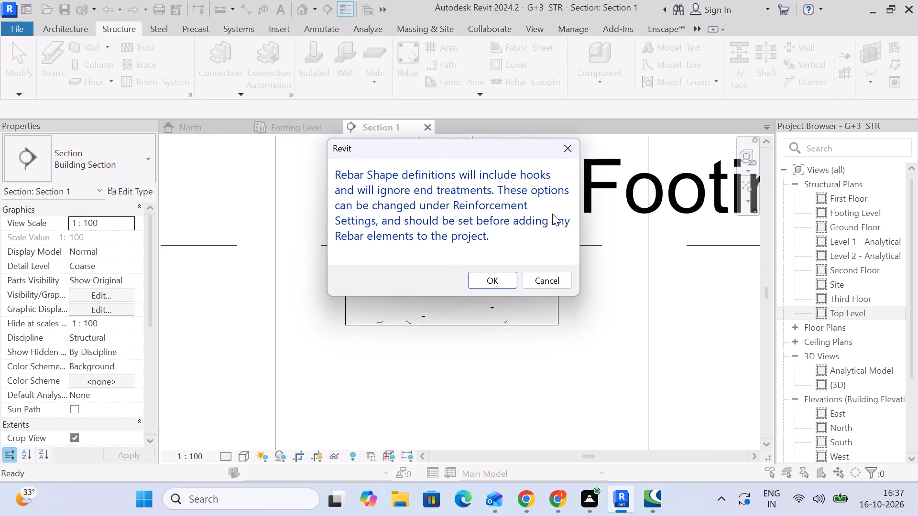
click(499, 279)
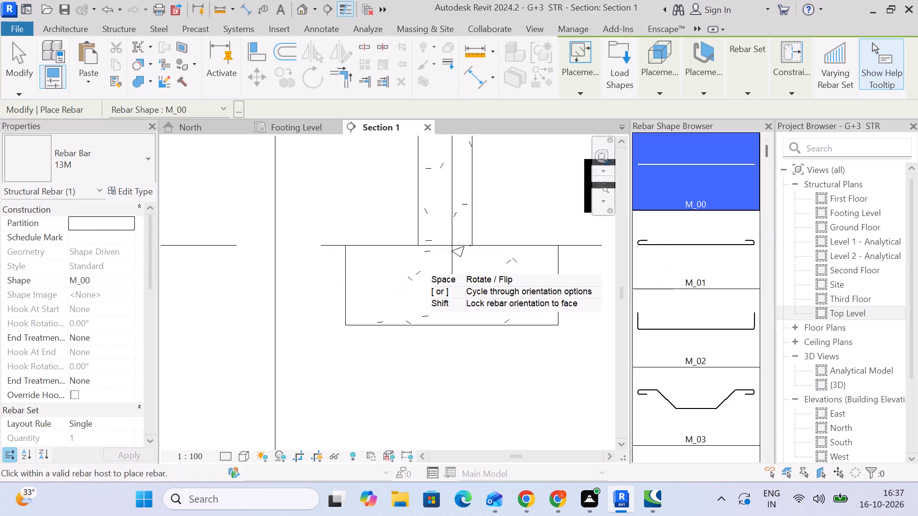
scroll(770, 232, down, 3)
click(720, 199)
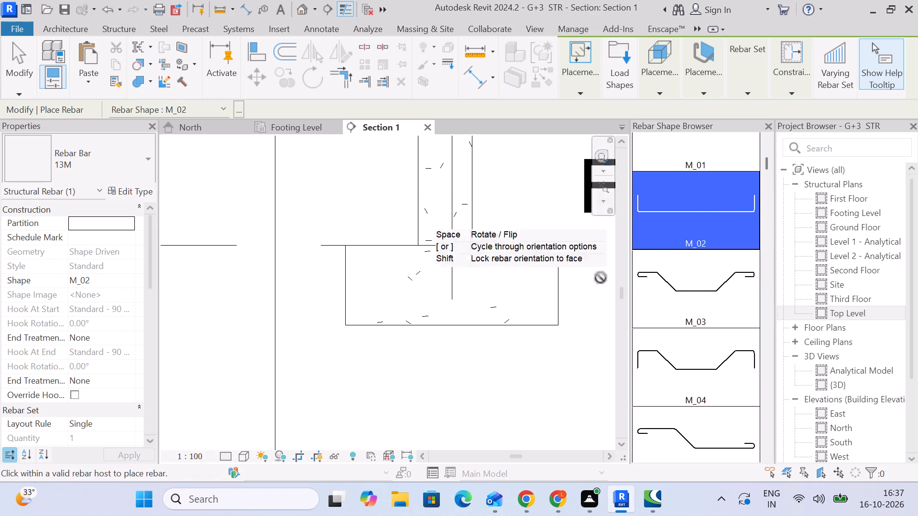
click(145, 170)
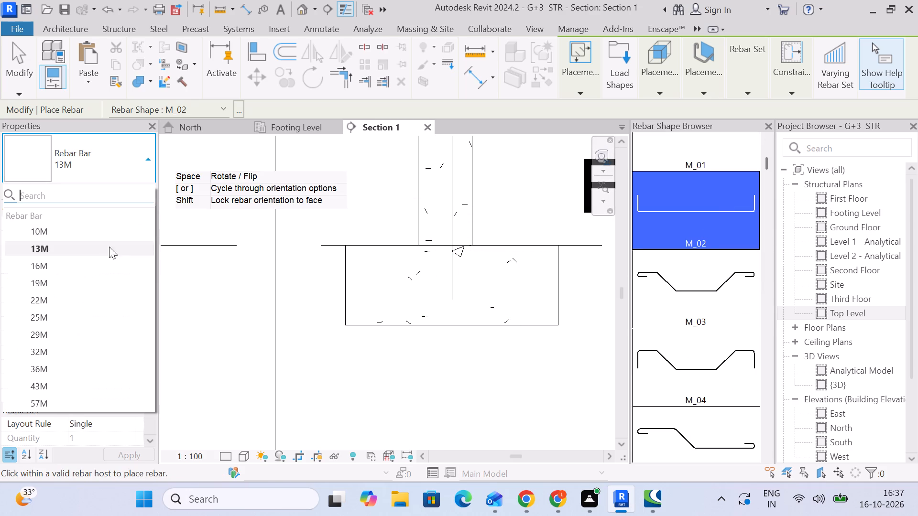
click(87, 264)
click(122, 172)
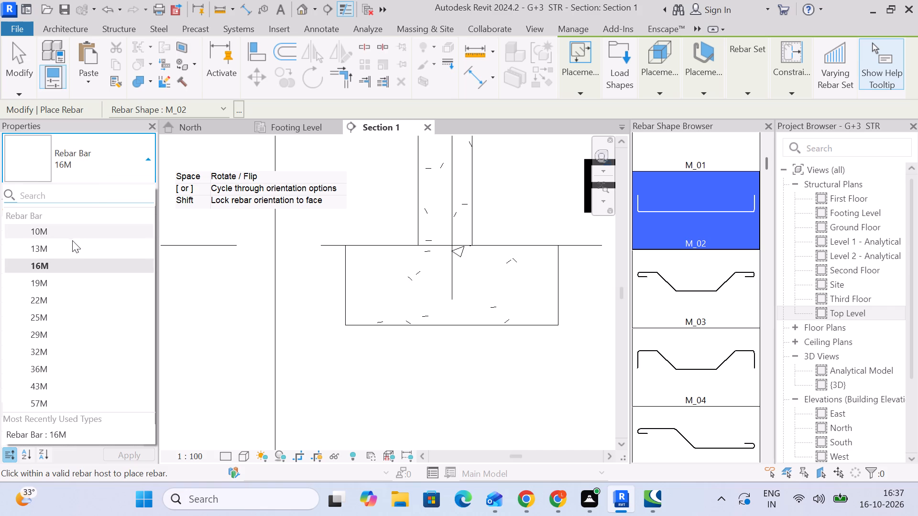
click(71, 245)
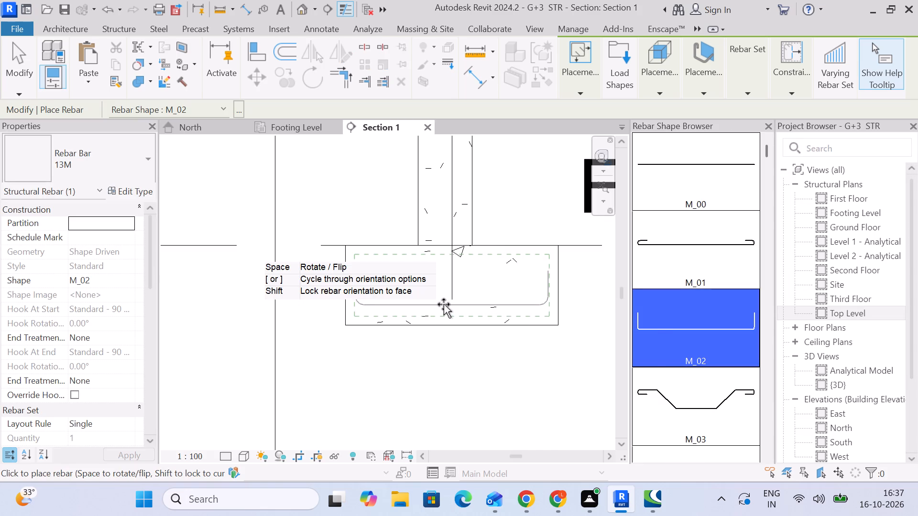
click(231, 460)
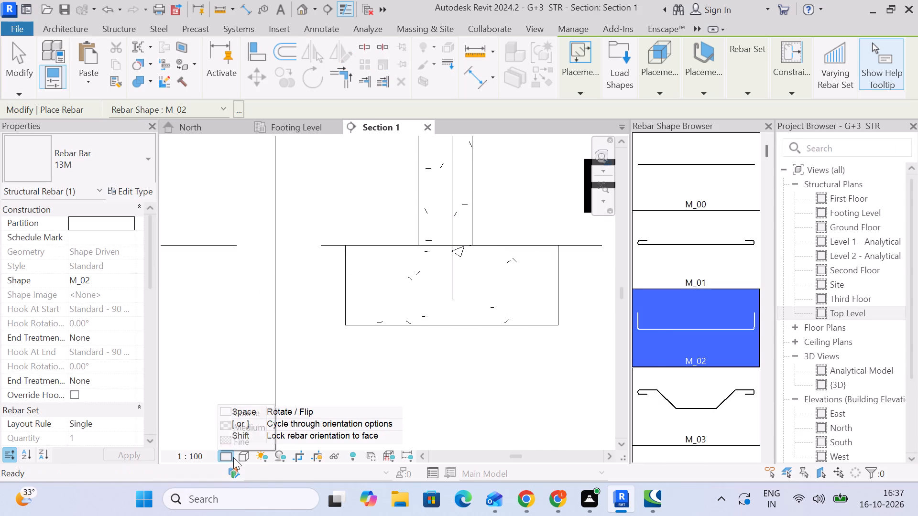
click(234, 442)
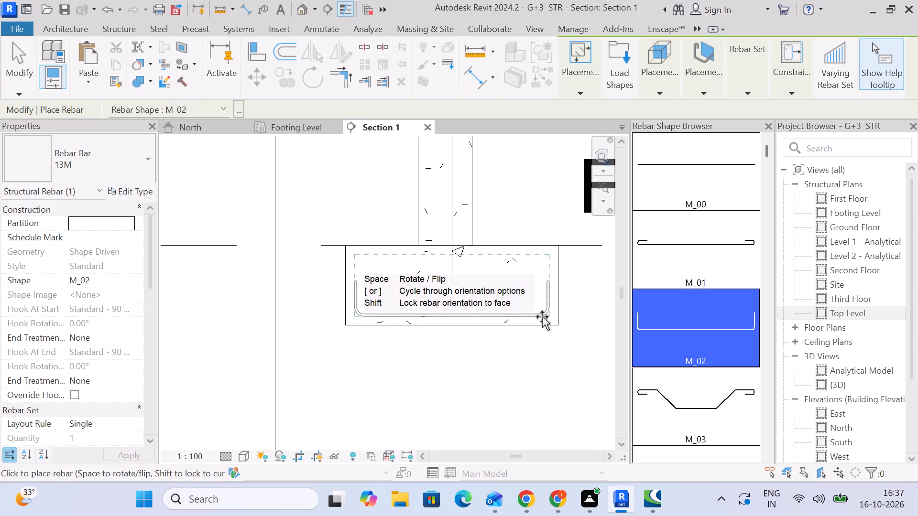
click(542, 316)
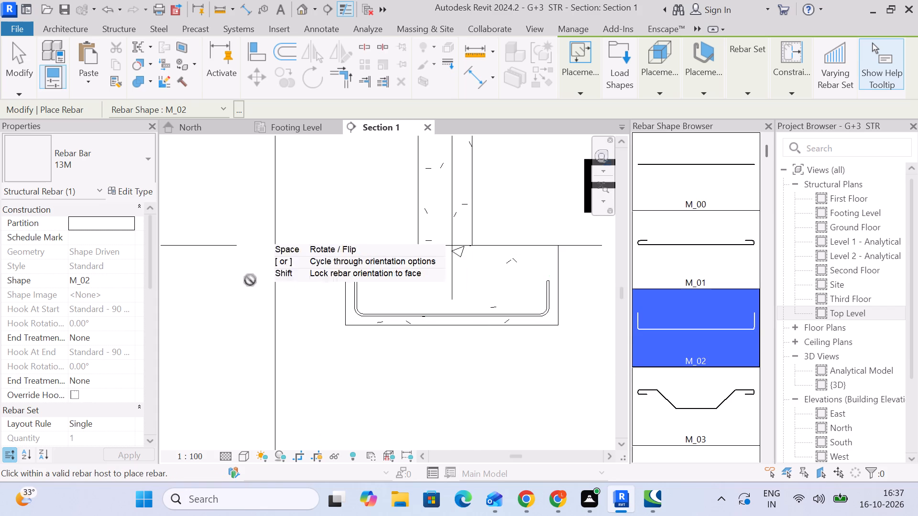
click(9, 71)
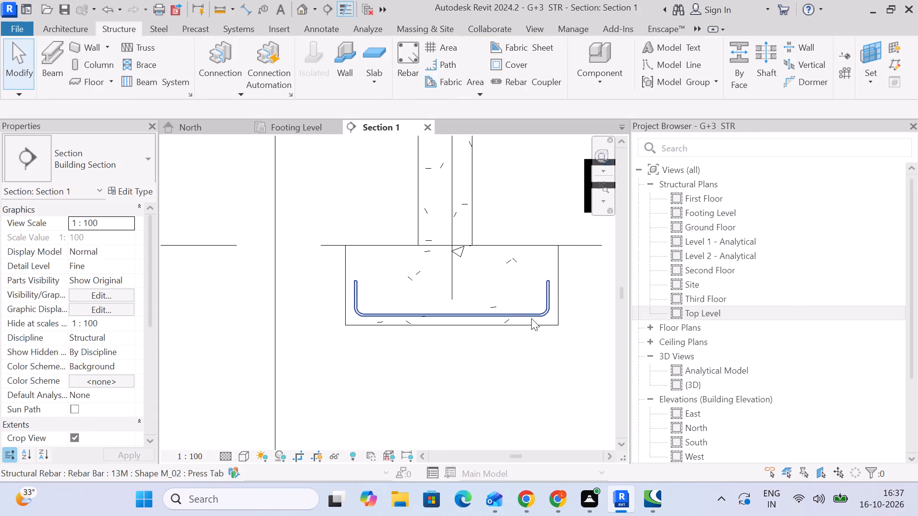
click(531, 318)
click(519, 376)
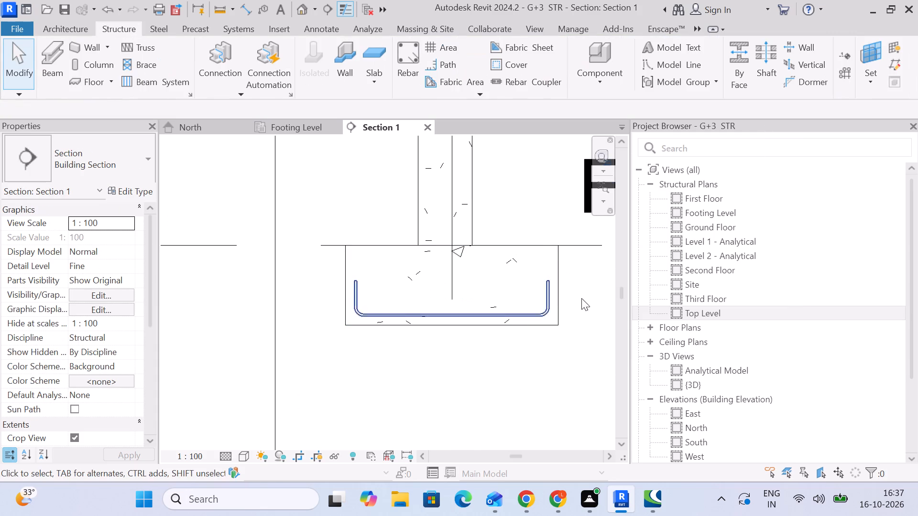
Place a second 13M, shape M_02 bar running perpendicular to the section at the footing's bottom corner, using the Far Cover Reference placement plane.
click(414, 60)
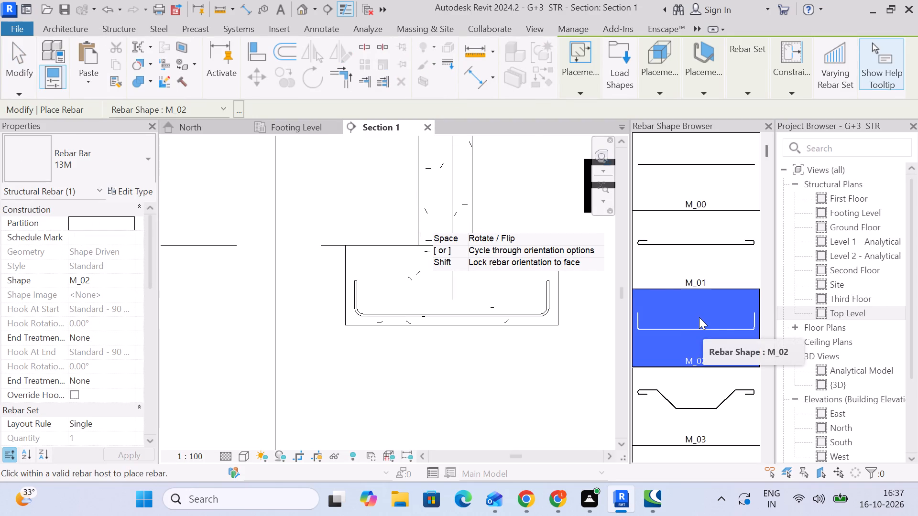
click(721, 327)
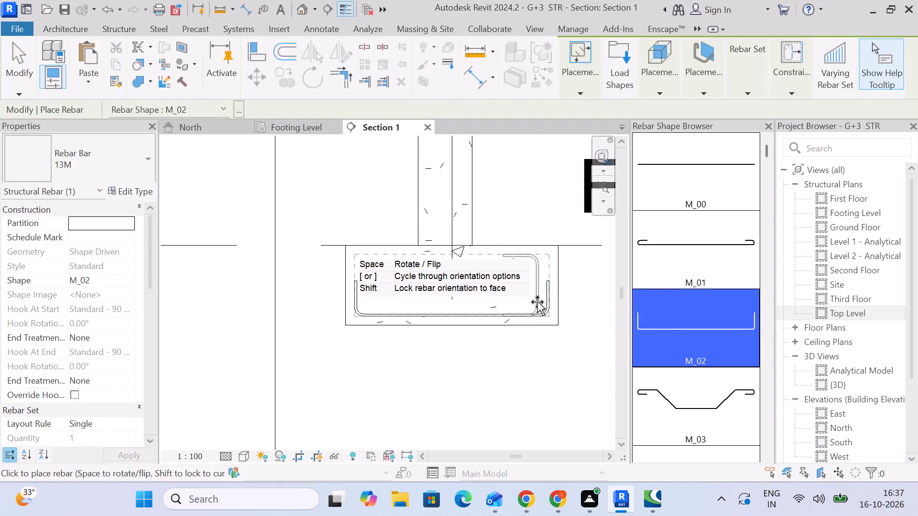
click(677, 96)
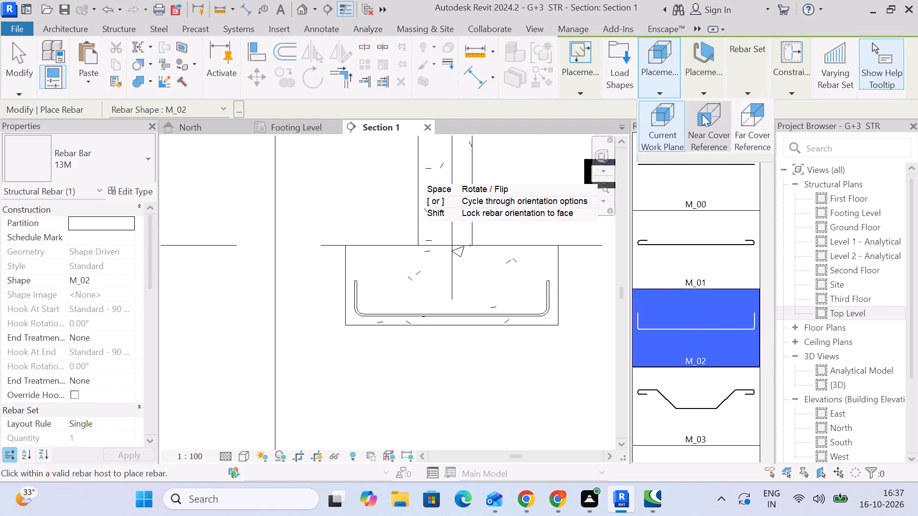
click(755, 124)
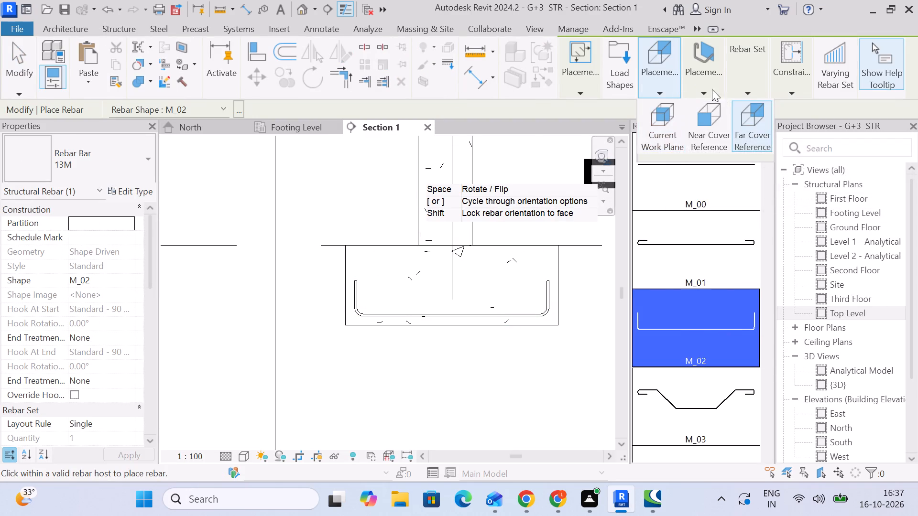
click(711, 89)
click(776, 132)
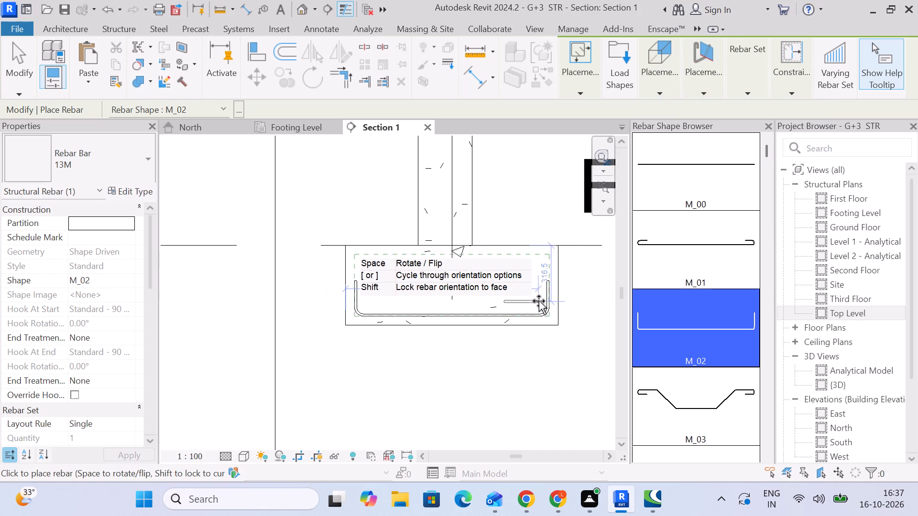
scroll(539, 301, up, 5)
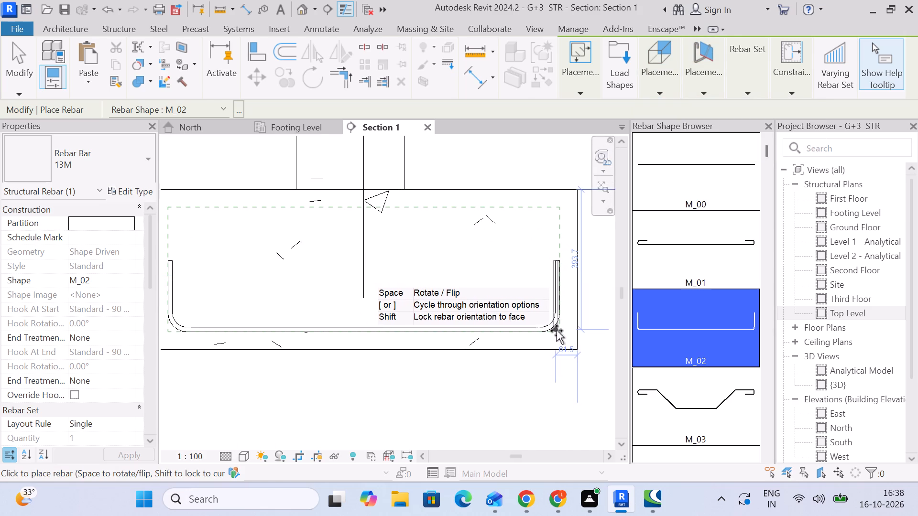
click(557, 331)
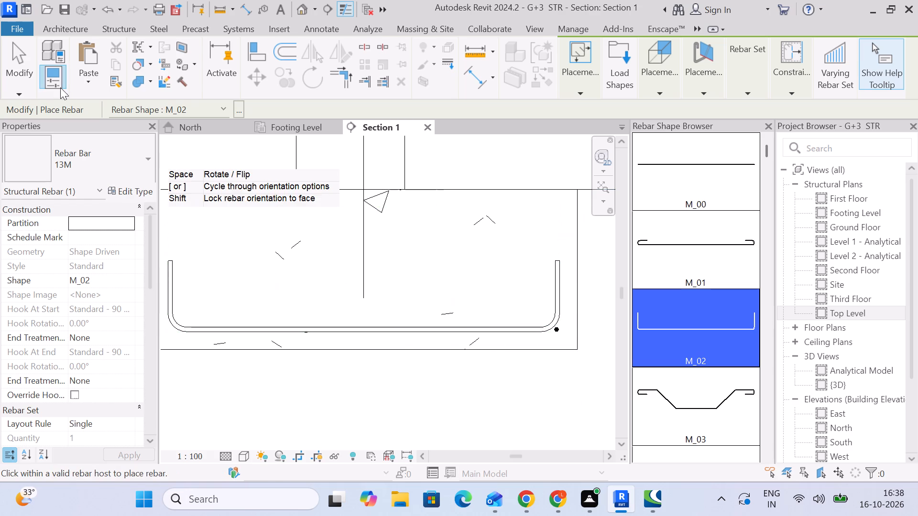
drag(17, 74, 22, 83)
Set the first U-shaped footing bar's rebar set layout to Maximum Spacing at 150 mm.
click(528, 329)
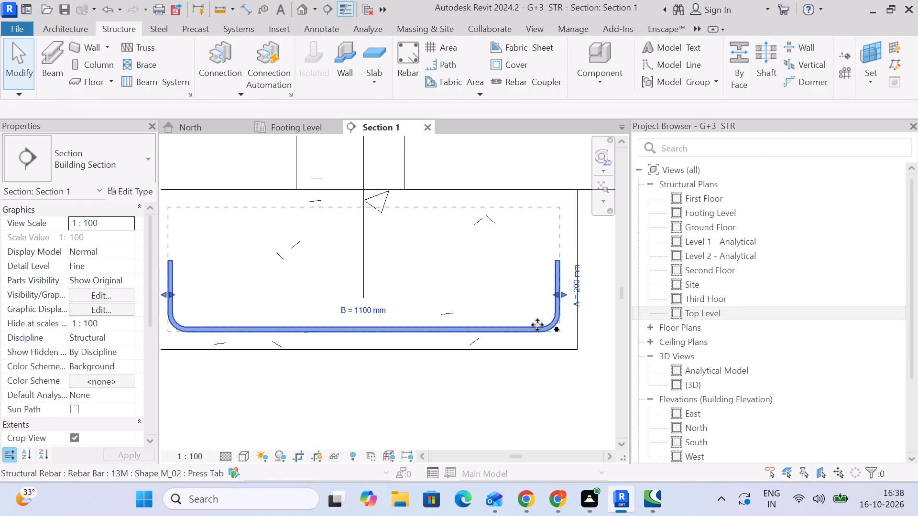
drag(644, 83, 649, 96)
click(702, 115)
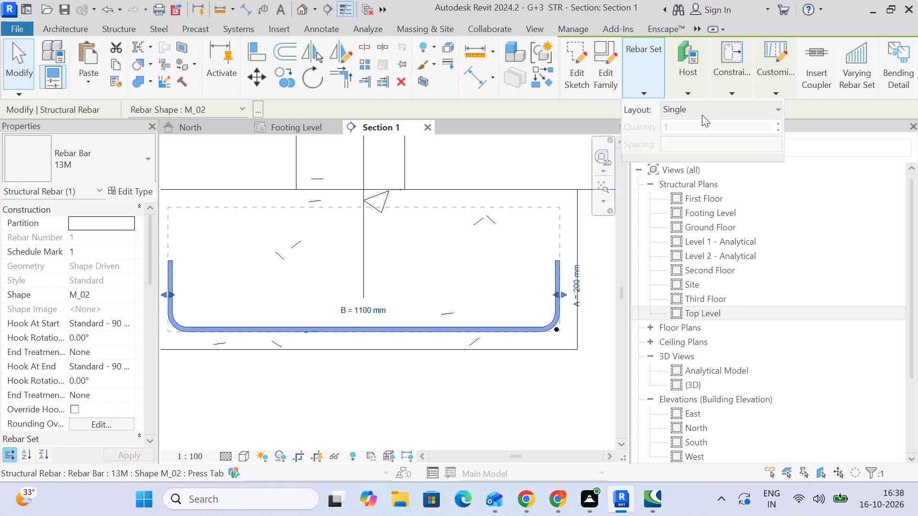
click(707, 158)
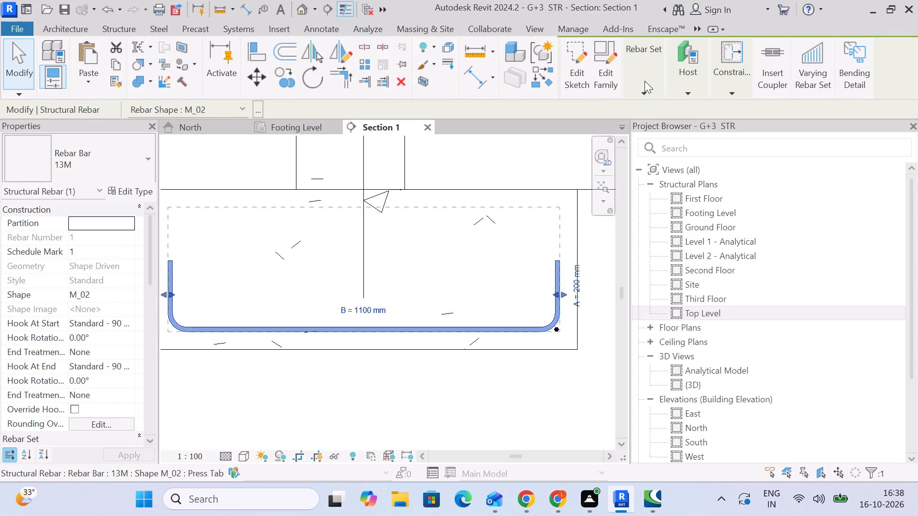
click(645, 81)
click(724, 114)
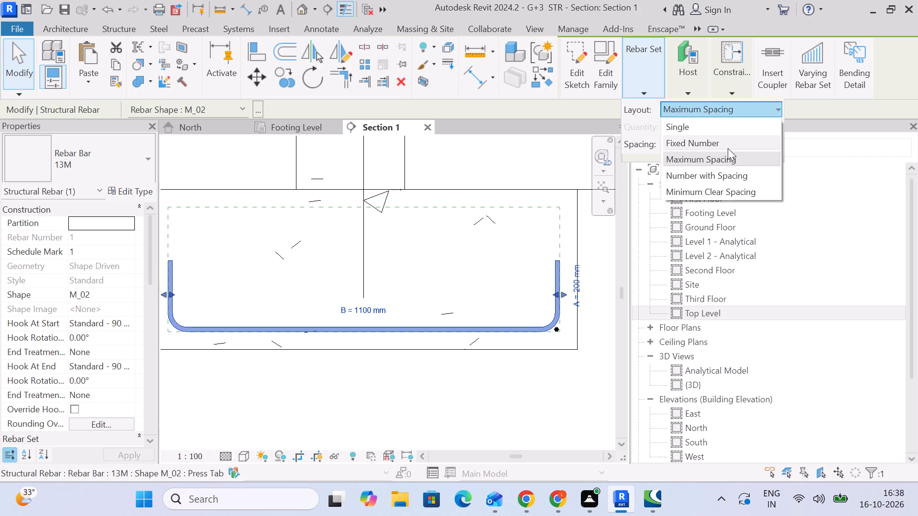
click(743, 162)
click(706, 146)
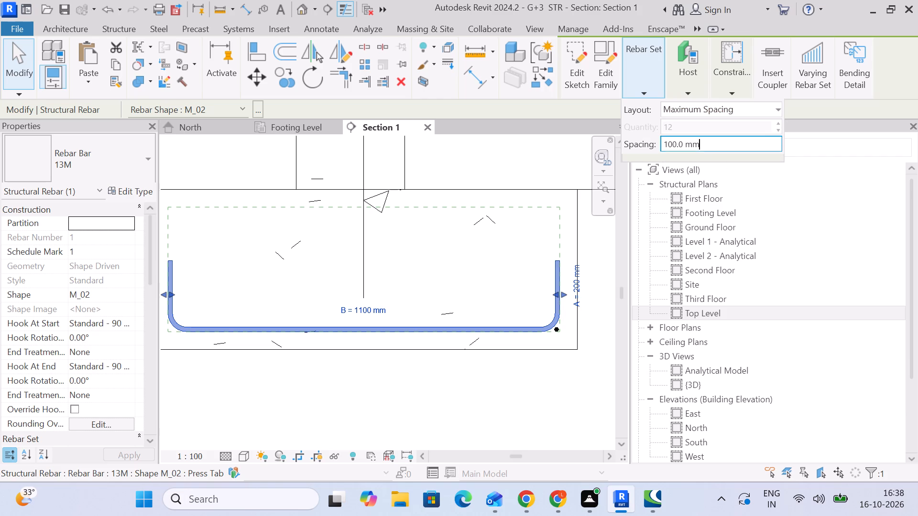
text(150)
key(Return)
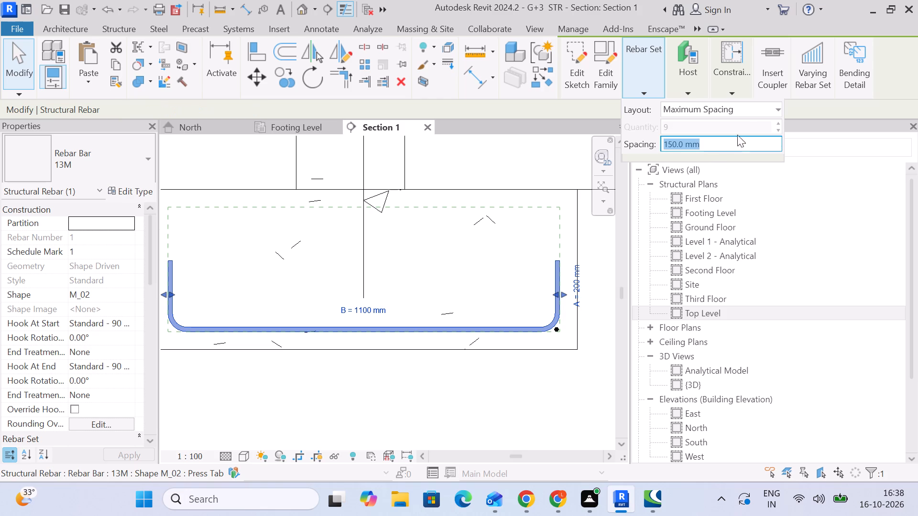
click(592, 369)
Set the rebar set layout of the bar perpendicular to the section to Maximum Spacing at 150 mm.
click(558, 332)
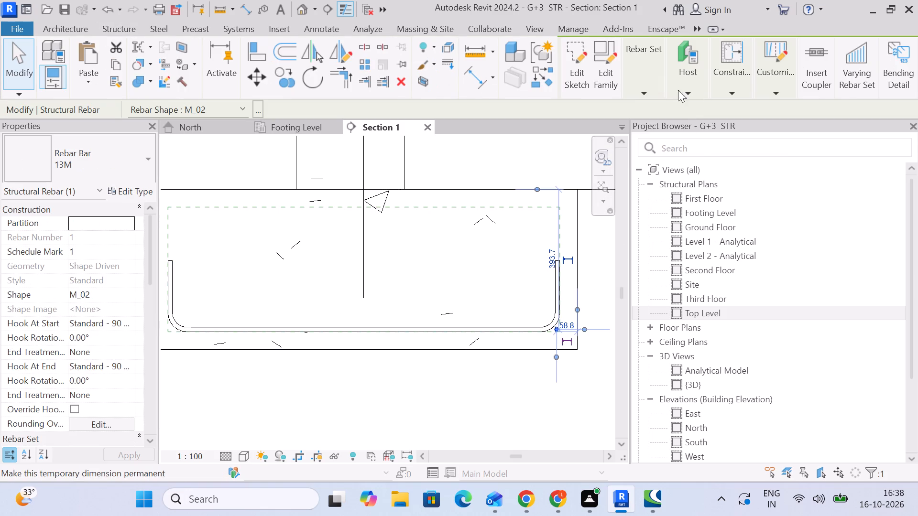
click(648, 89)
click(710, 107)
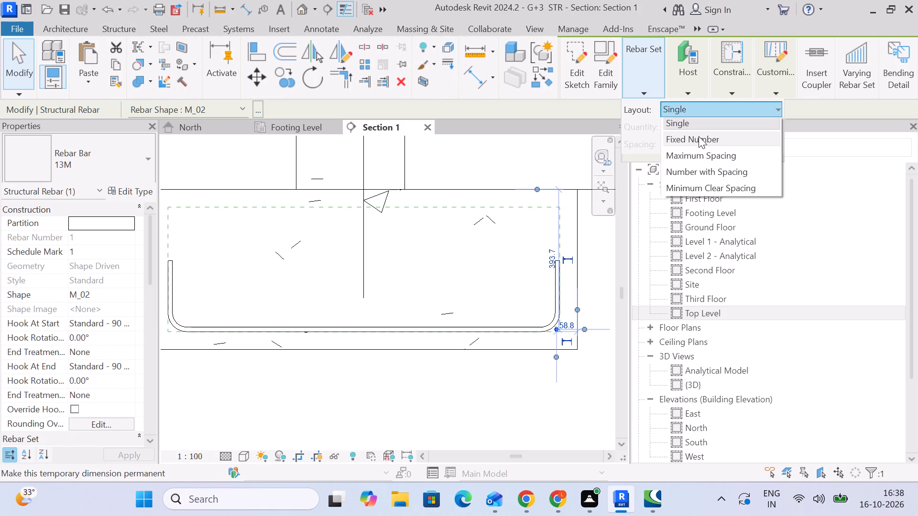
click(700, 161)
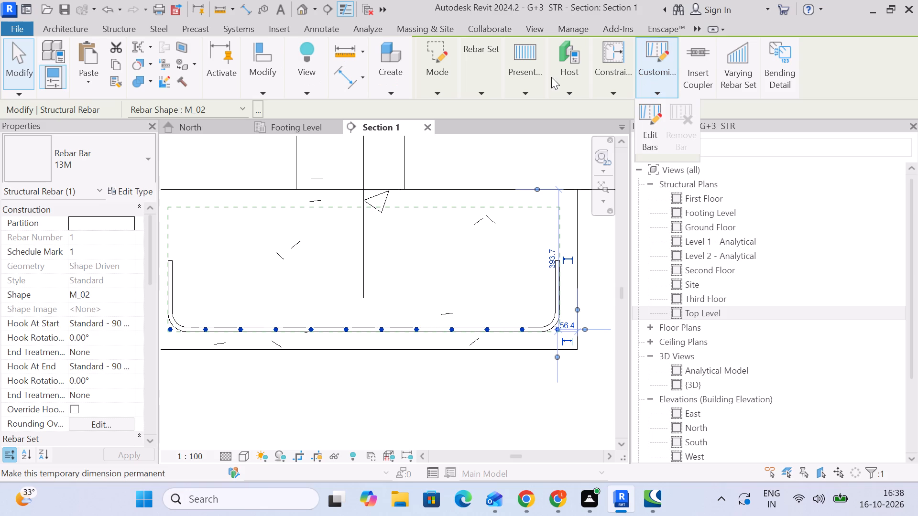
click(495, 84)
click(552, 144)
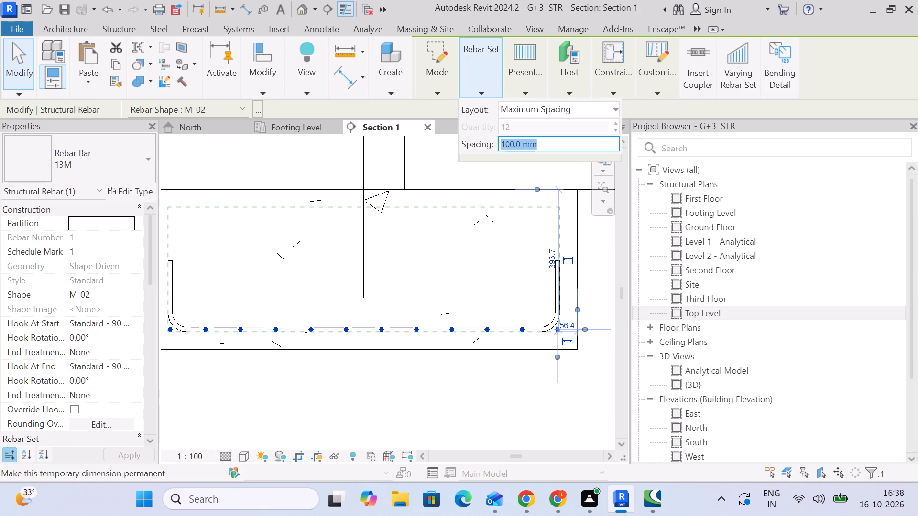
text(150)
key(Return)
click(469, 404)
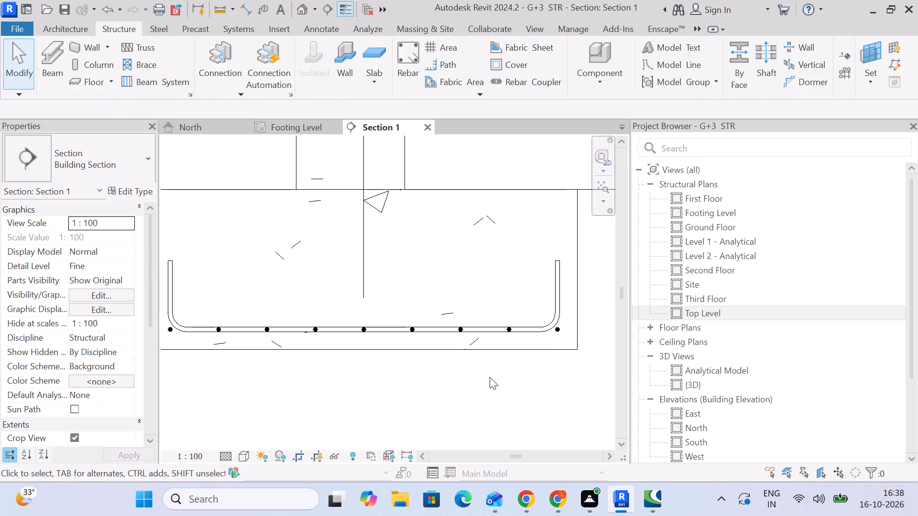
Examine the bottom rebar sets and their cover at the footing's other corner in the section.
scroll(499, 365, down, 5)
middle_drag(499, 365, 563, 316)
scroll(462, 279, up, 5)
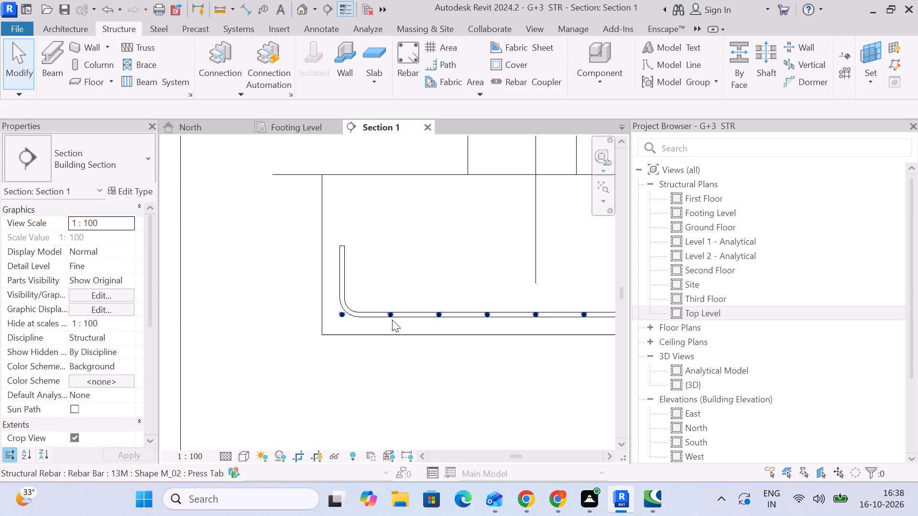
click(392, 320)
scroll(329, 317, up, 4)
scroll(363, 311, down, 4)
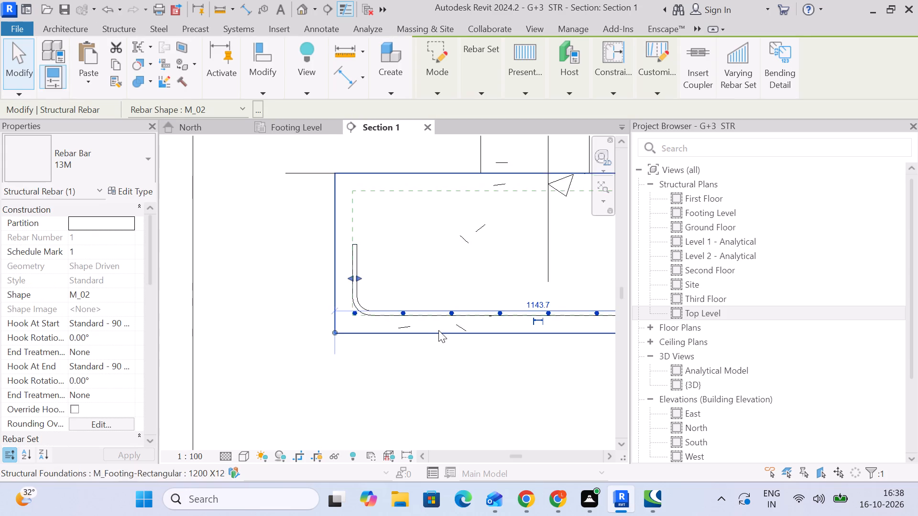
middle_drag(438, 330, 401, 319)
scroll(328, 269, up, 4)
scroll(328, 269, down, 2)
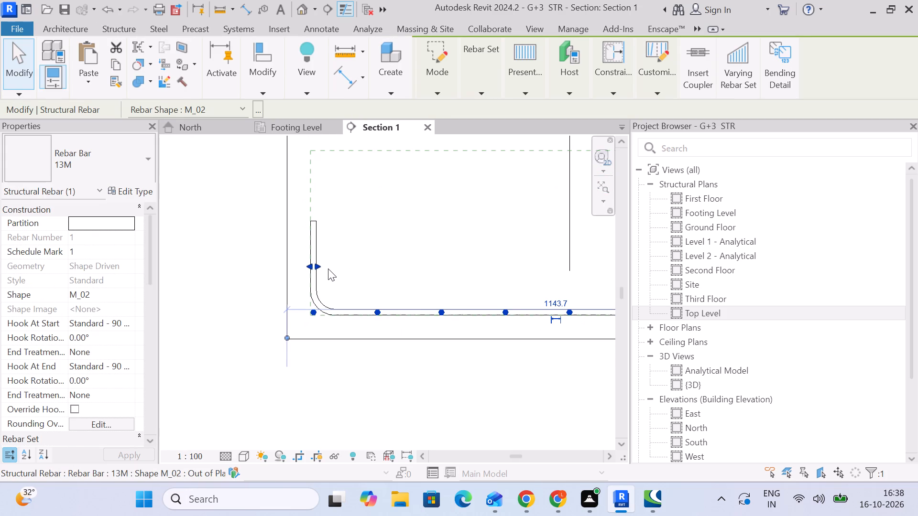
Switch to the Footing Level plan and bring the A-1 footing and its rebar into view.
click(277, 133)
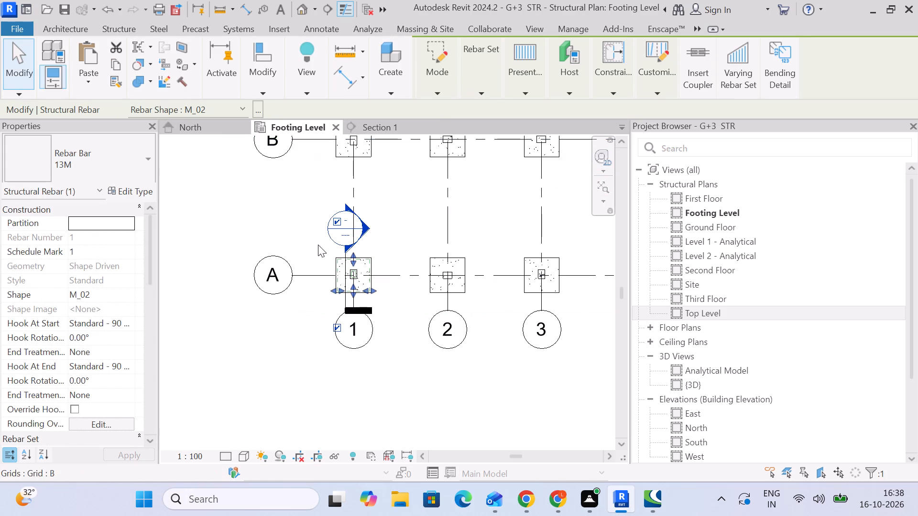
scroll(328, 276, up, 5)
scroll(403, 271, up, 5)
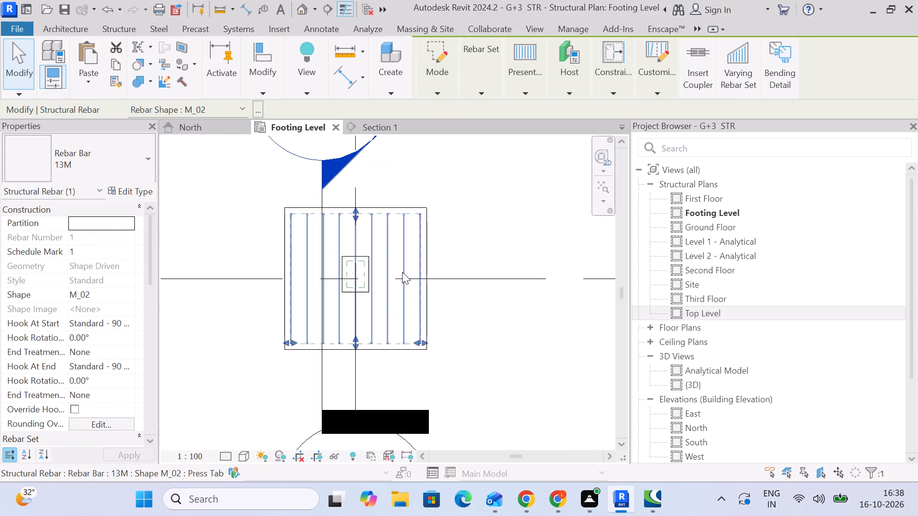
scroll(402, 272, down, 5)
Filter the A-1 footing selection to Structural Rebar and show both sets unobscured in the Footing Level, Analytical Model and {3D} views.
click(467, 226)
drag(278, 225, 440, 336)
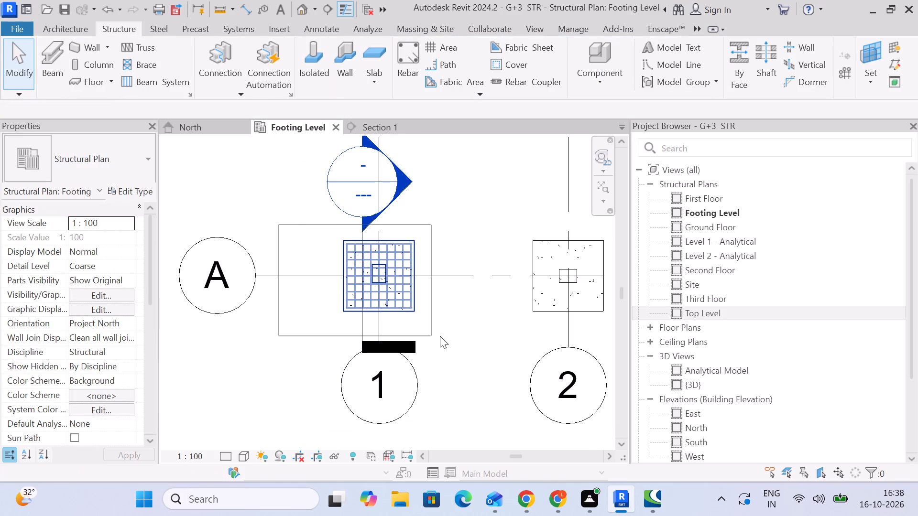
drag(440, 336, 445, 329)
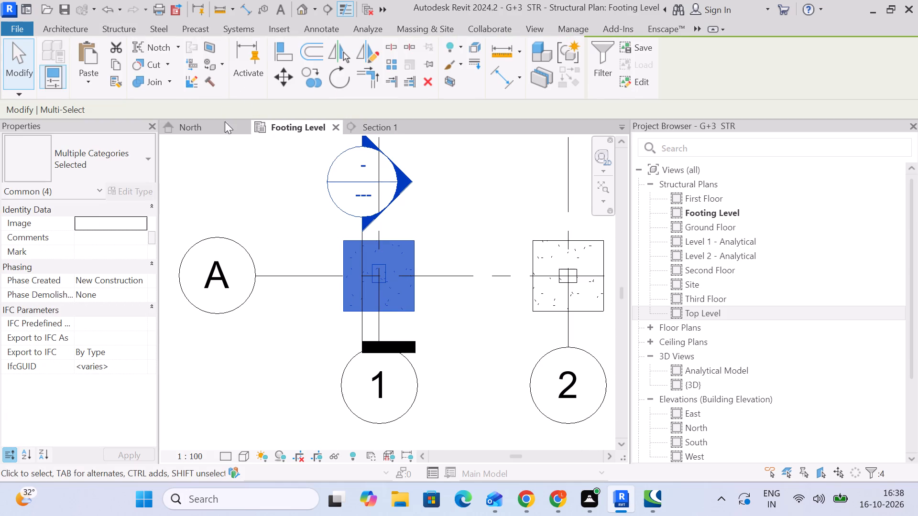
click(609, 56)
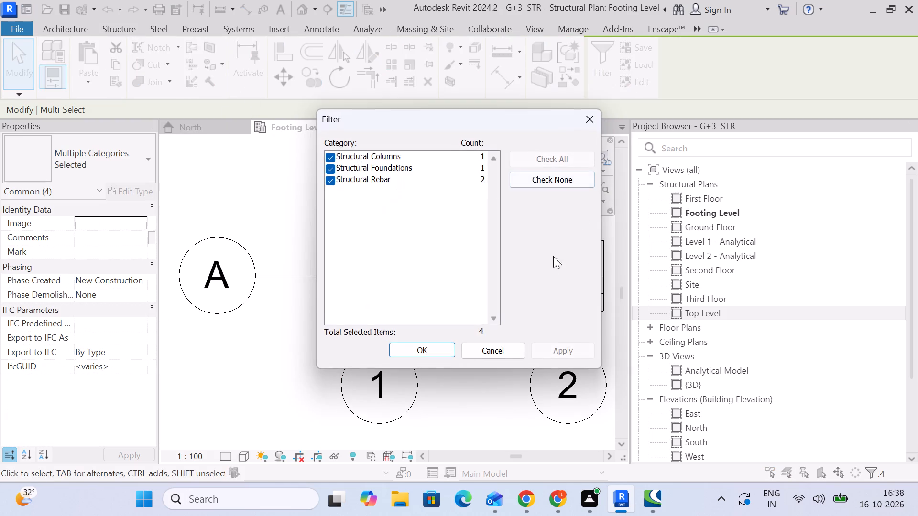
click(529, 177)
click(330, 176)
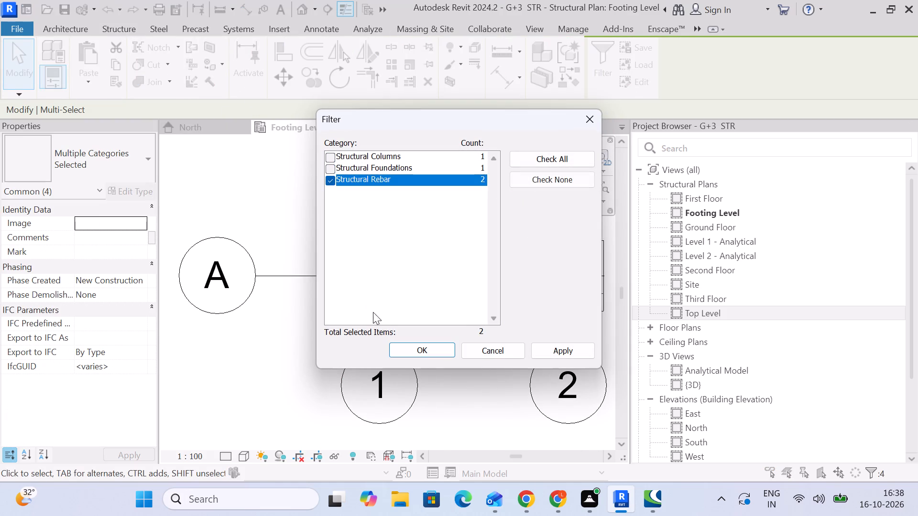
click(401, 351)
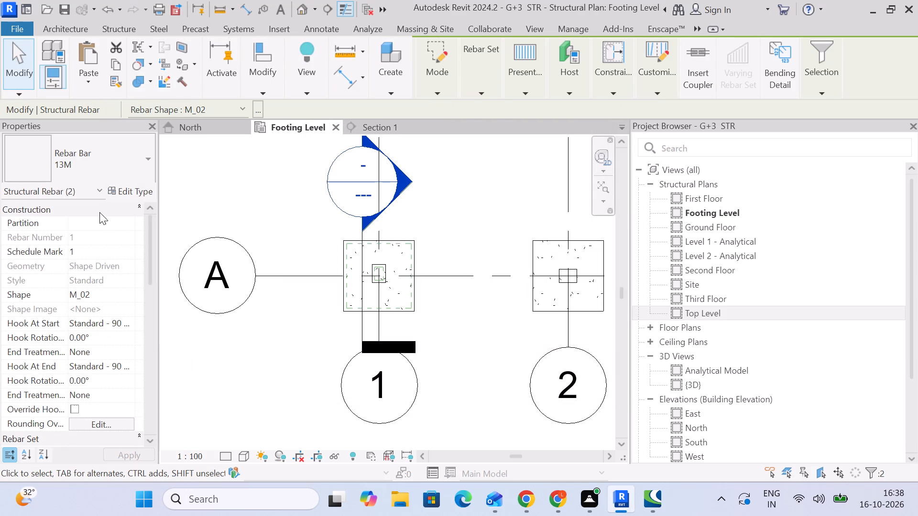
scroll(110, 322, down, 4)
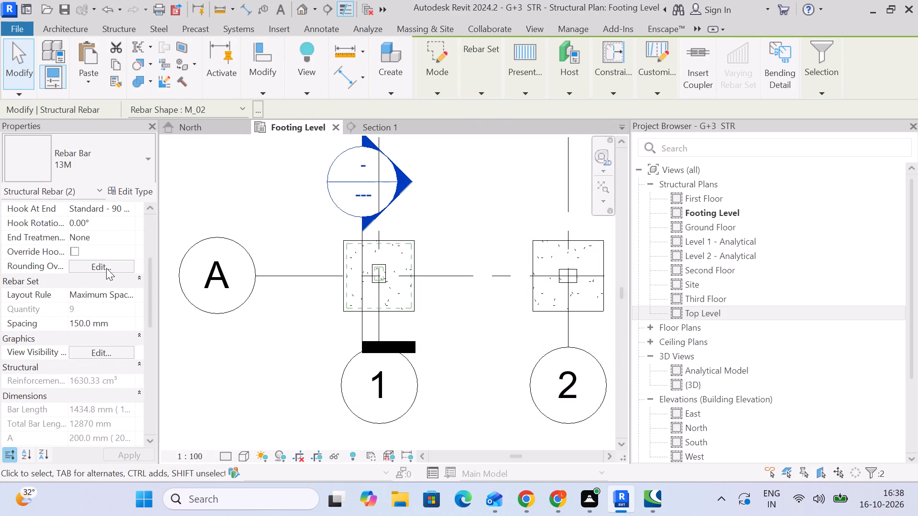
click(116, 349)
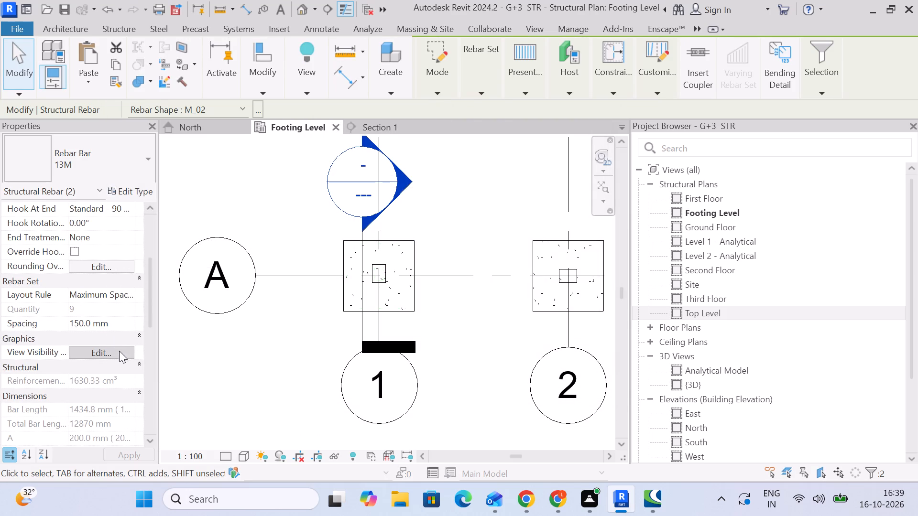
click(577, 185)
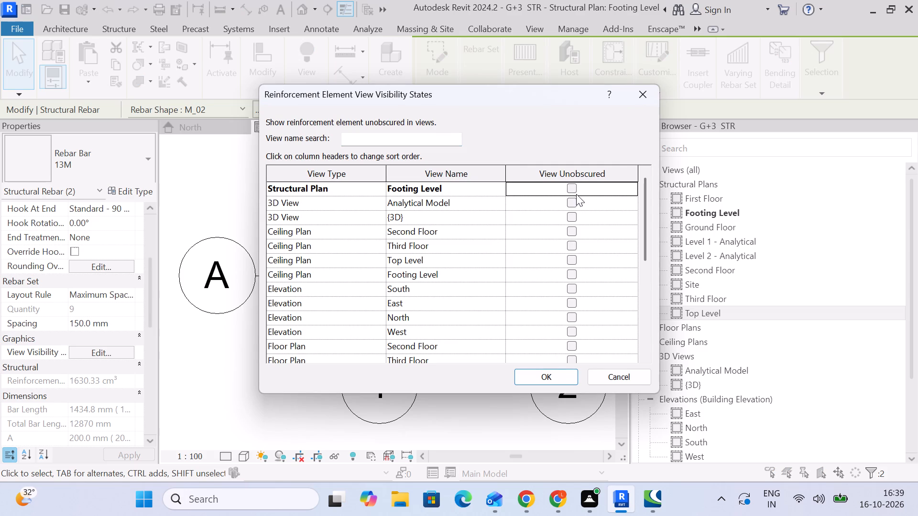
click(571, 189)
click(576, 204)
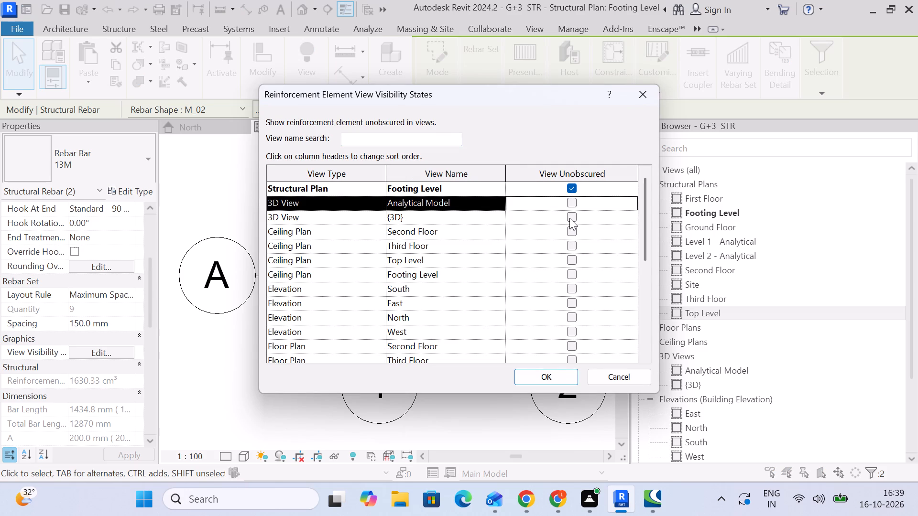
click(569, 217)
click(572, 204)
click(560, 373)
scroll(376, 292, up, 6)
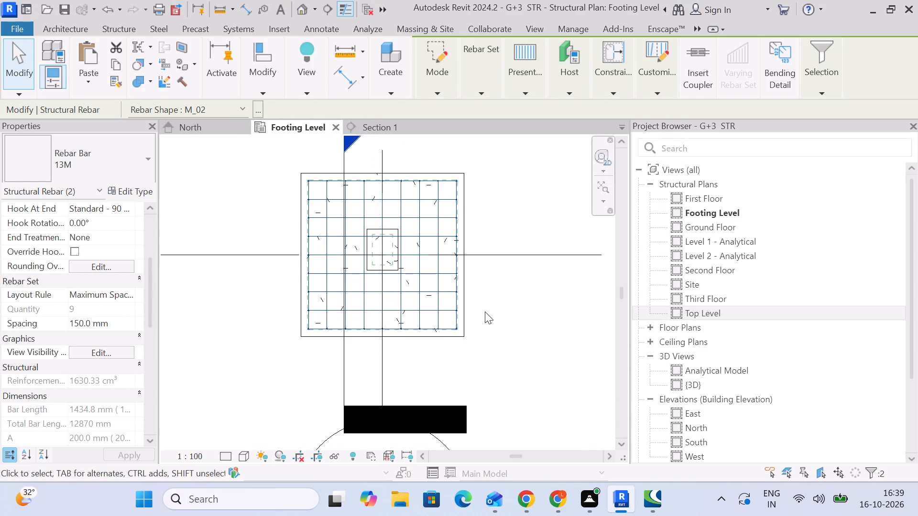
Set the Footing Level plan's detail level to Fine.
click(485, 312)
click(218, 451)
click(220, 435)
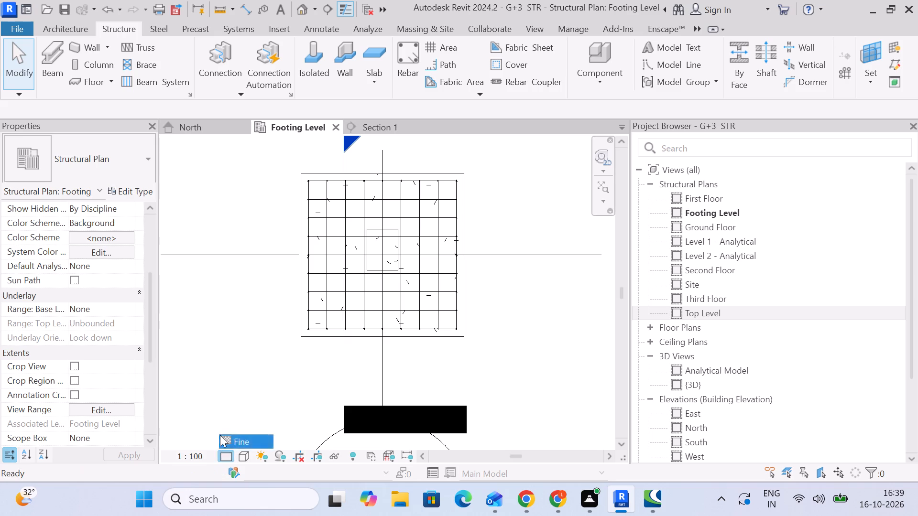
Pull the grid 1-perpendicular bars' west end inward past the outer crossing bar, to a bar length of about 1423 mm.
scroll(394, 243, up, 6)
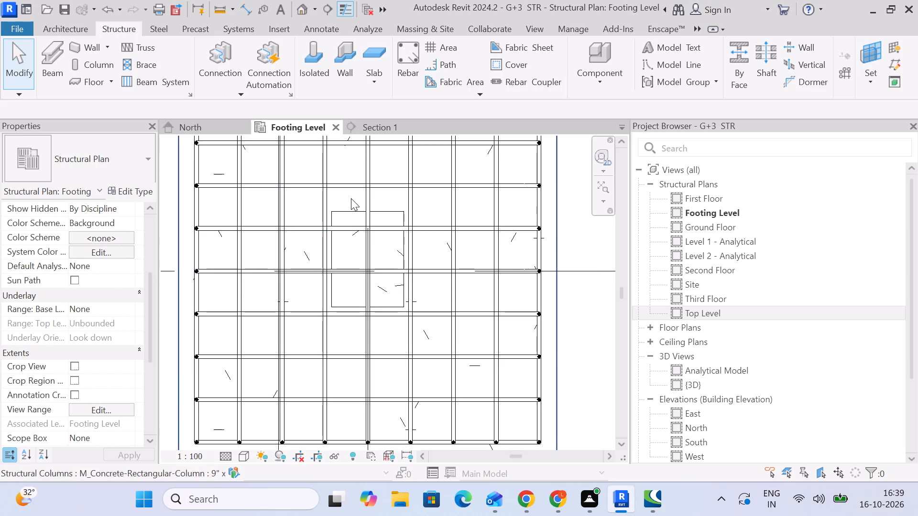
scroll(351, 198, down, 3)
middle_drag(262, 177, 273, 228)
scroll(266, 189, up, 1)
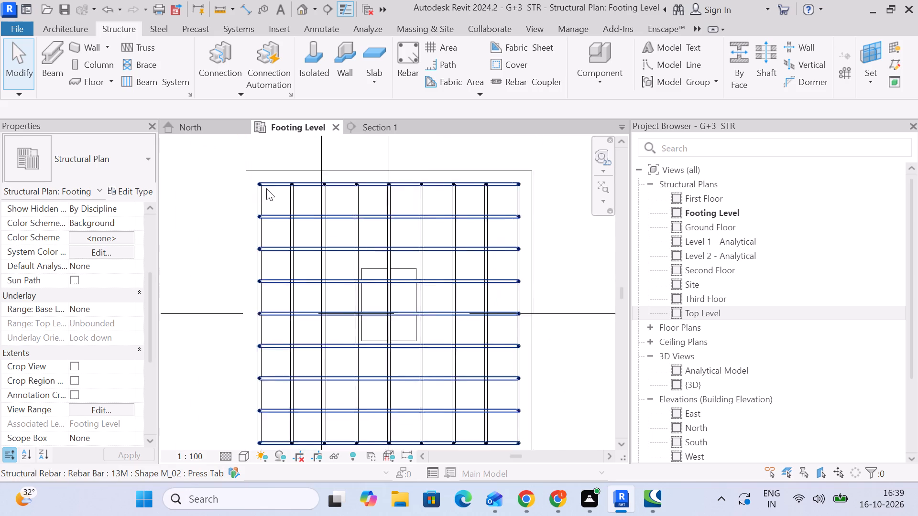
scroll(266, 188, up, 2)
click(270, 180)
scroll(267, 180, up, 1)
scroll(262, 199, down, 1)
middle_drag(299, 395, 298, 299)
middle_drag(258, 415, 283, 335)
scroll(266, 362, up, 8)
drag(289, 341, 300, 341)
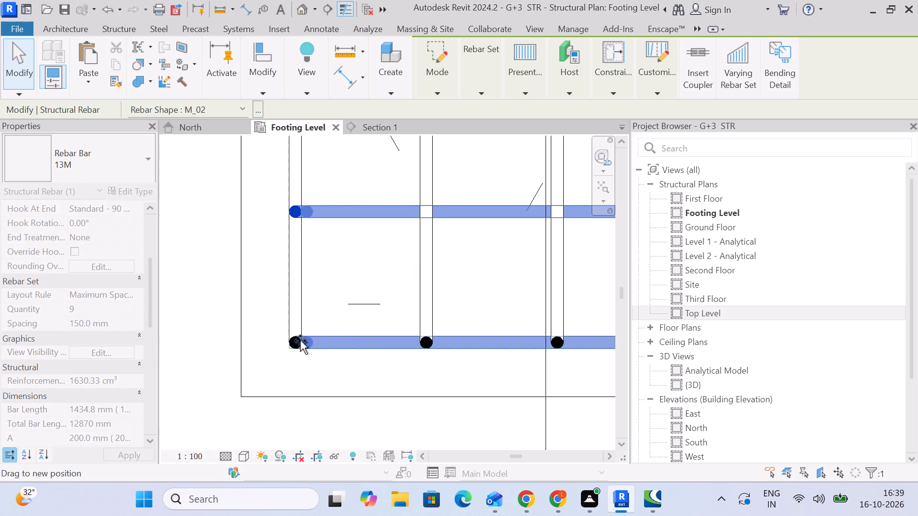
drag(300, 341, 302, 341)
drag(302, 341, 300, 341)
Pull the same rebar set's east end inward past the outer crossing bar, to a bar length of about 1410 mm.
scroll(395, 362, down, 10)
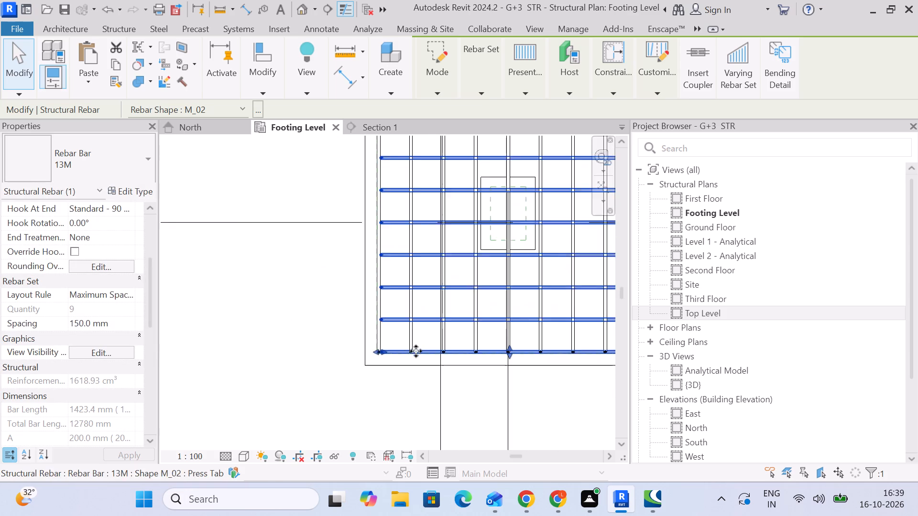
middle_drag(416, 351, 142, 322)
scroll(345, 353, up, 9)
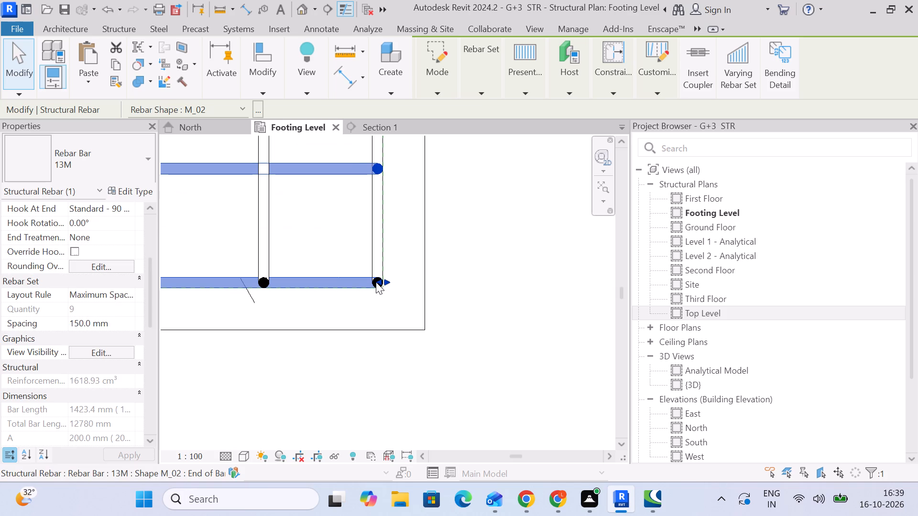
drag(375, 282, 371, 291)
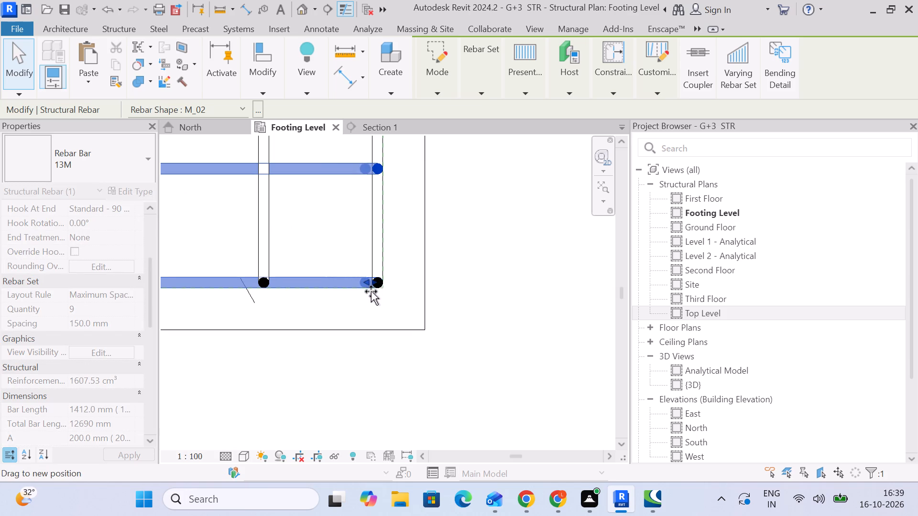
drag(371, 291, 372, 293)
scroll(377, 295, down, 4)
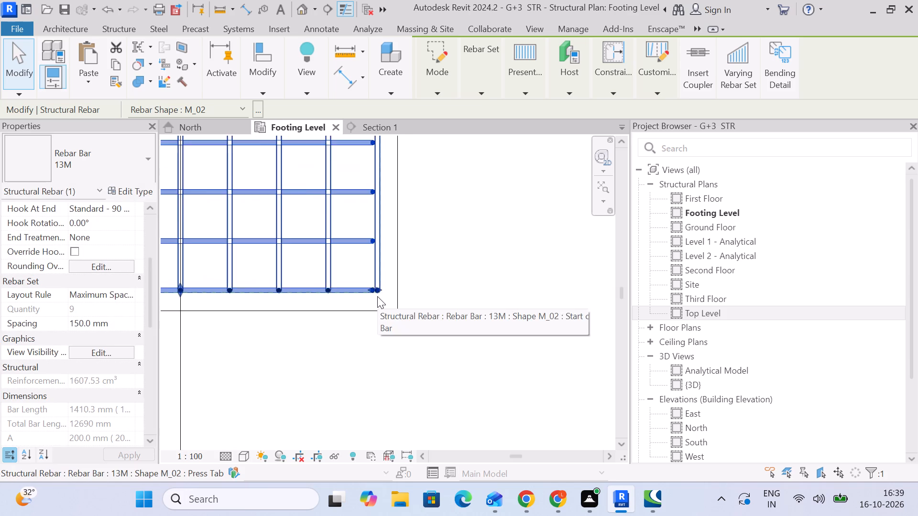
scroll(377, 296, down, 7)
middle_drag(377, 296, 459, 327)
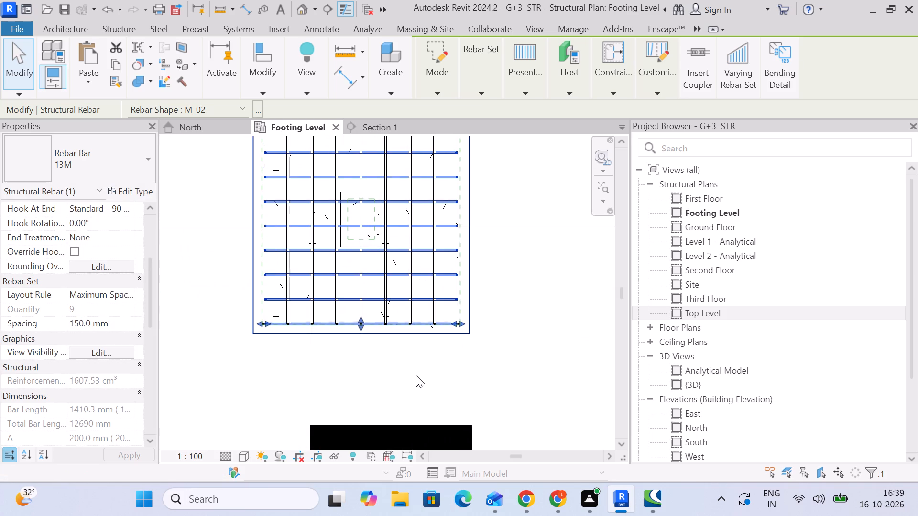
click(416, 378)
Examine the ends of the bars running parallel to grid 1 and the footing's overall rebar mesh.
scroll(437, 291, up, 5)
click(439, 330)
scroll(428, 361, up, 3)
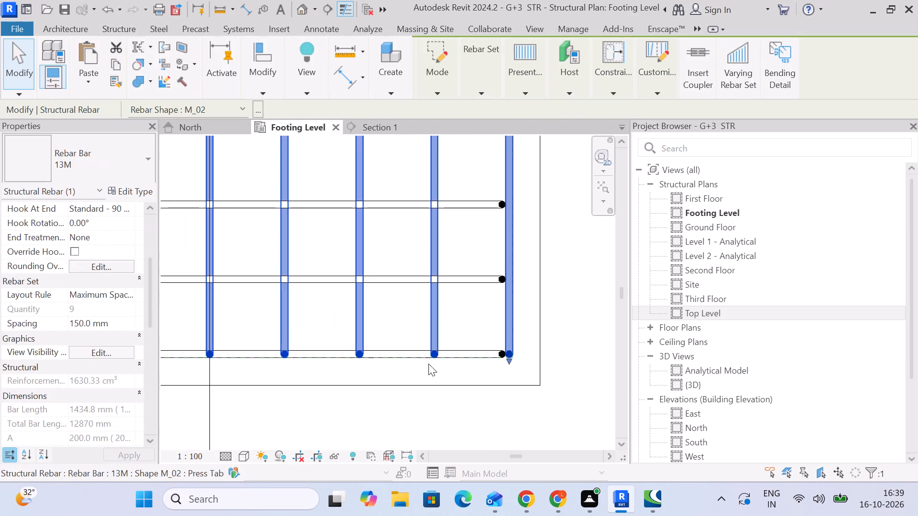
scroll(506, 371, up, 4)
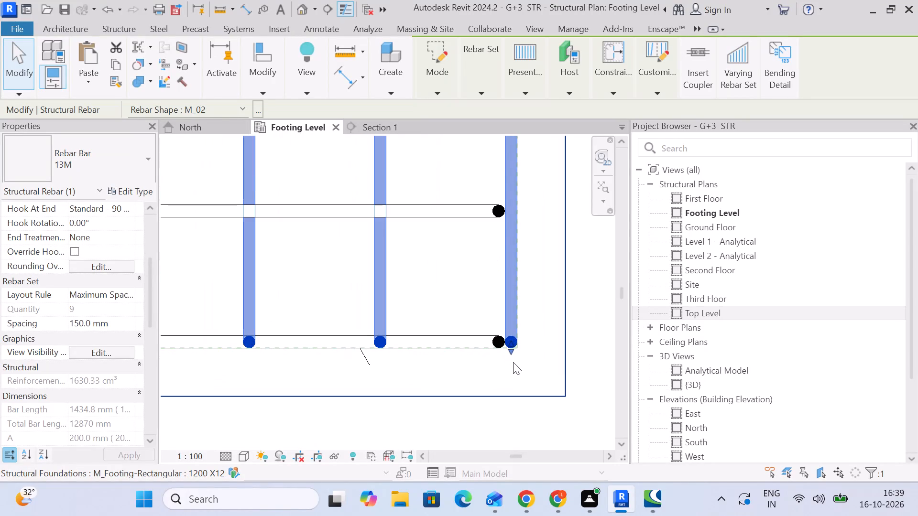
scroll(513, 362, down, 8)
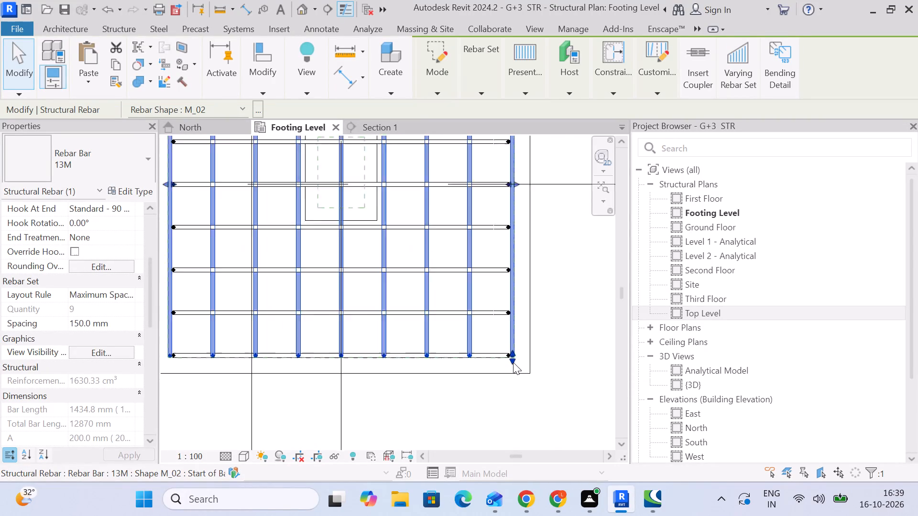
scroll(513, 362, down, 1)
click(552, 329)
scroll(552, 329, down, 4)
middle_drag(551, 329, 540, 354)
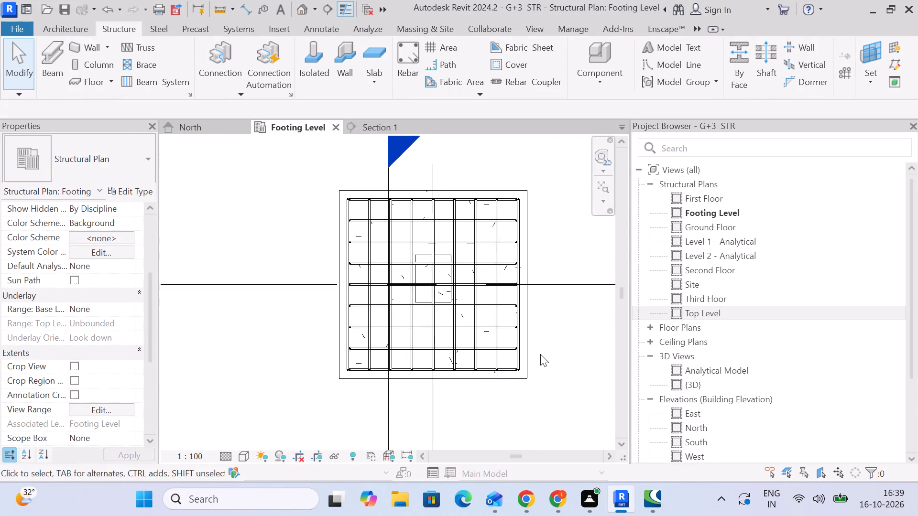
In Section 1, nudge the grid 1-perpendicular rebar set up onto the crossing bars, to about 69 mm above the footing's base.
click(361, 124)
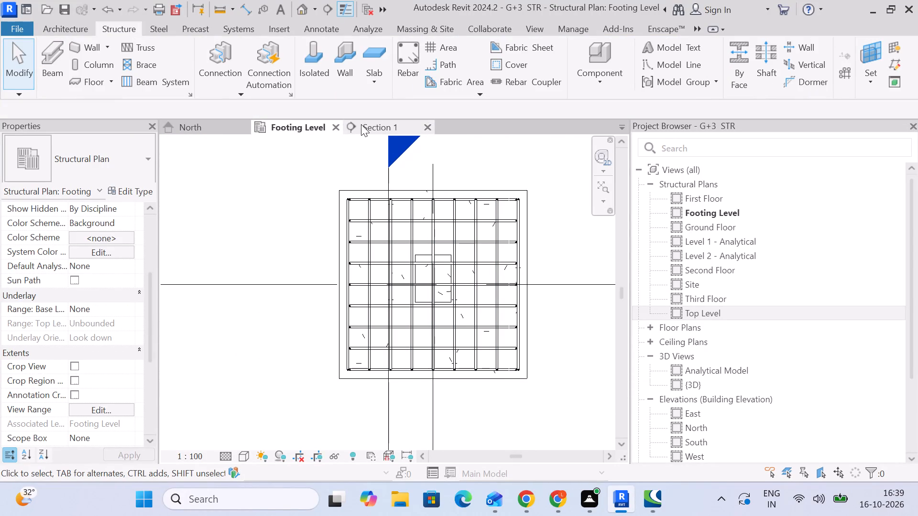
scroll(379, 323, up, 5)
click(378, 307)
middle_drag(472, 320, 260, 296)
scroll(281, 305, down, 5)
middle_drag(448, 324, 171, 269)
scroll(364, 236, up, 4)
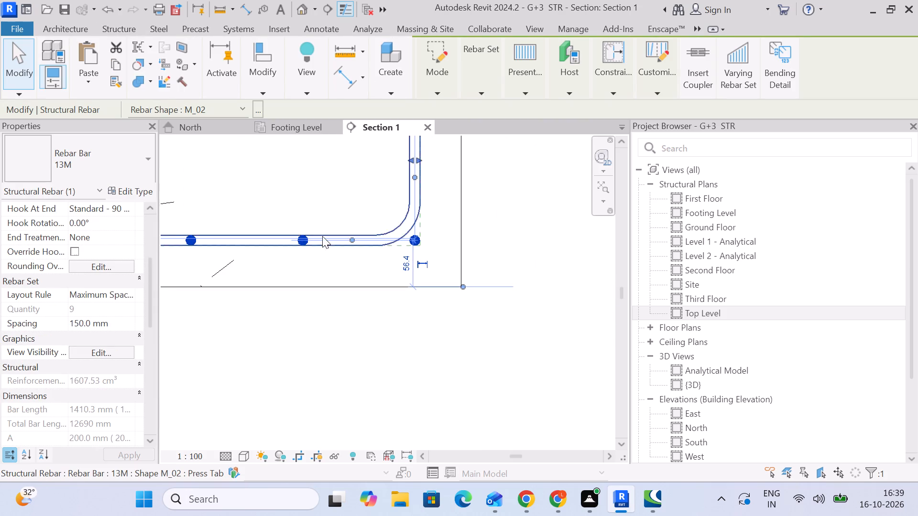
scroll(319, 239, up, 3)
key(Up)
key(Up)
key(Up)
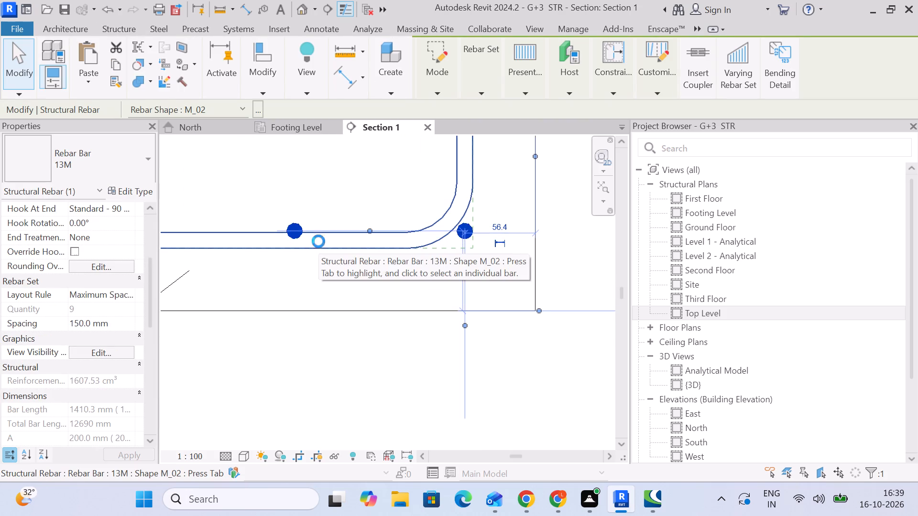
key(Up)
key(Up)
Pull both outer ends of the same rebar set inward, inside the crossing bars' upturned legs, until the set holds 8 bars.
scroll(318, 242, down, 10)
middle_drag(315, 246, 445, 247)
middle_drag(306, 271, 446, 278)
scroll(262, 267, up, 5)
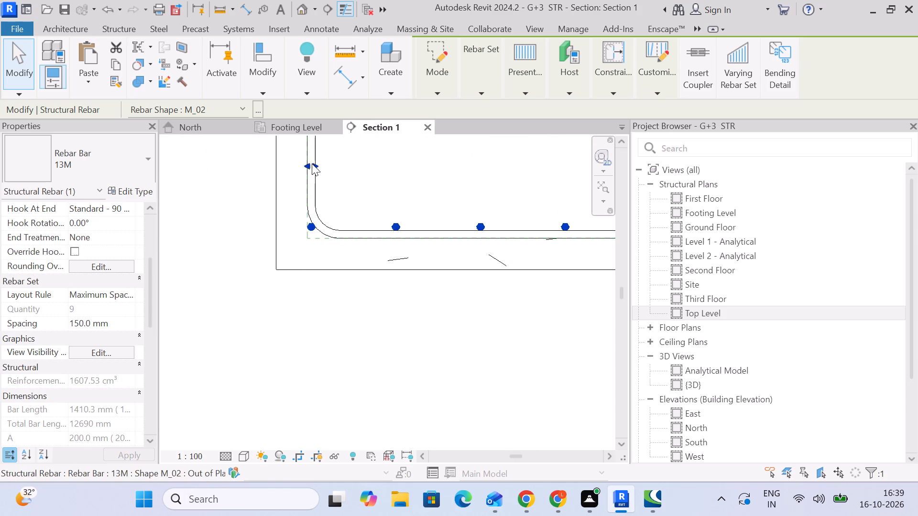
drag(309, 166, 325, 163)
scroll(372, 237, down, 4)
middle_drag(372, 249, 163, 221)
middle_drag(432, 263, 382, 258)
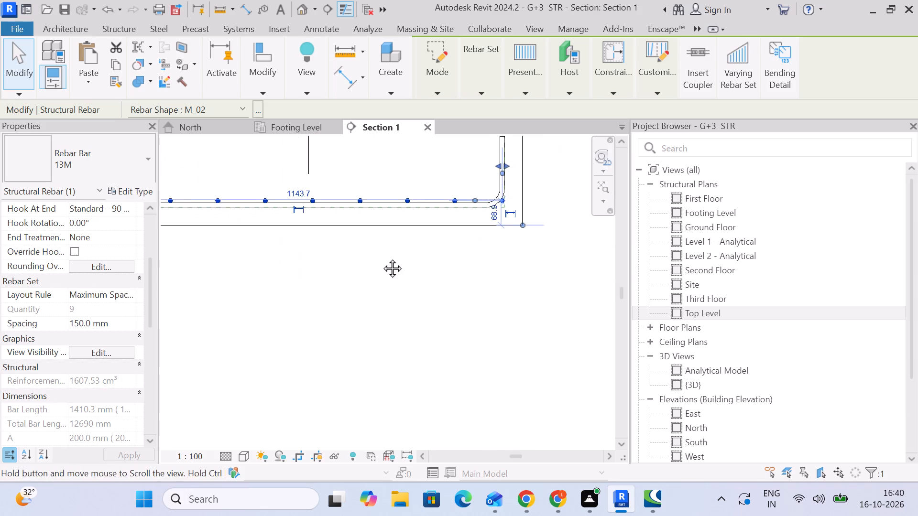
middle_drag(382, 258, 382, 256)
scroll(444, 177, up, 4)
middle_drag(473, 166, 450, 230)
drag(459, 216, 455, 218)
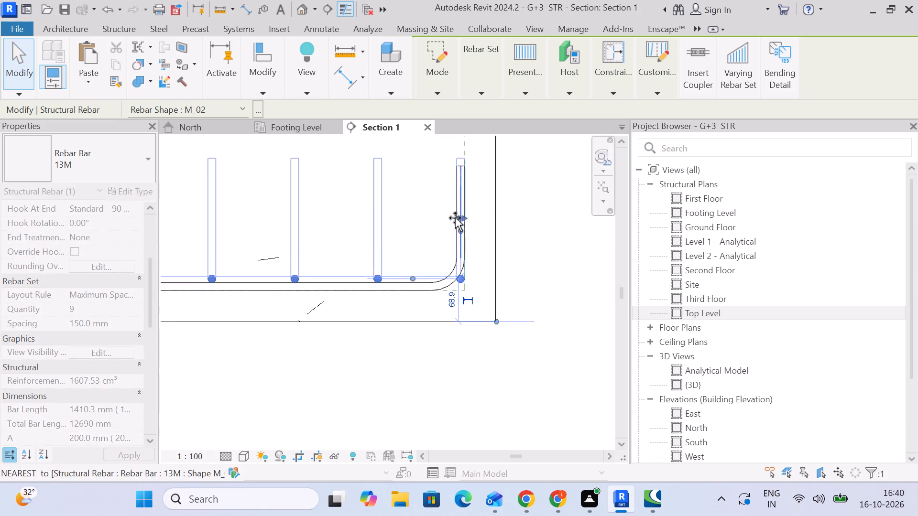
drag(455, 218, 448, 220)
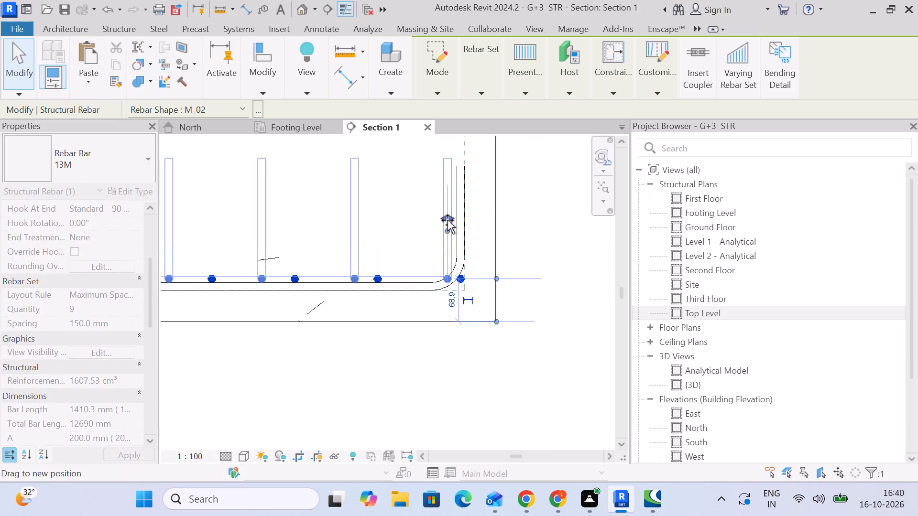
drag(448, 220, 449, 221)
scroll(347, 317, down, 6)
scroll(286, 351, down, 3)
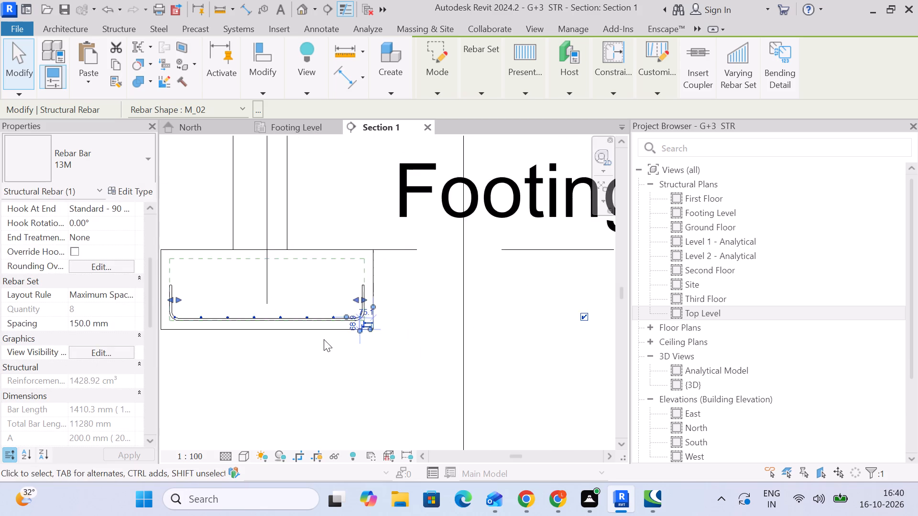
middle_drag(324, 339, 404, 322)
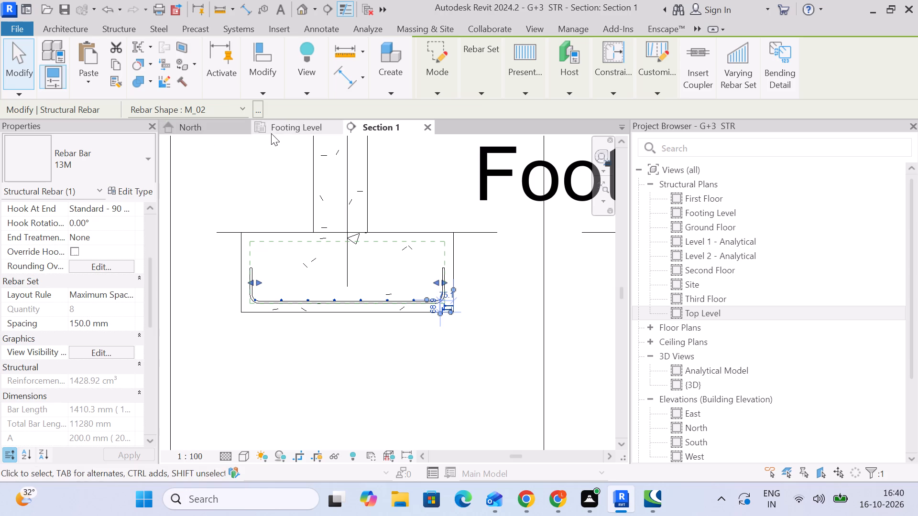
Examine the A-1 footing's adjusted rebar mesh in the Footing Level plan.
click(272, 133)
scroll(368, 386, up, 3)
click(226, 347)
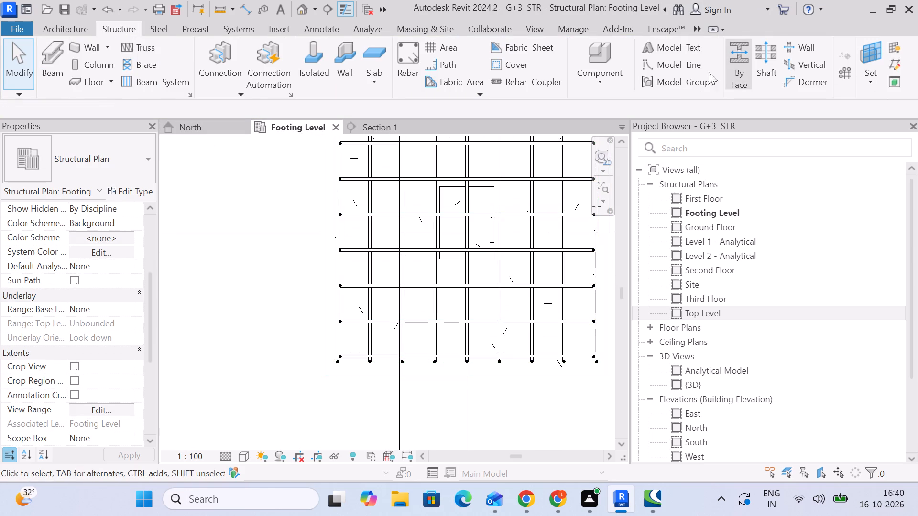
scroll(464, 221, down, 4)
middle_drag(464, 223, 396, 257)
scroll(396, 257, up, 5)
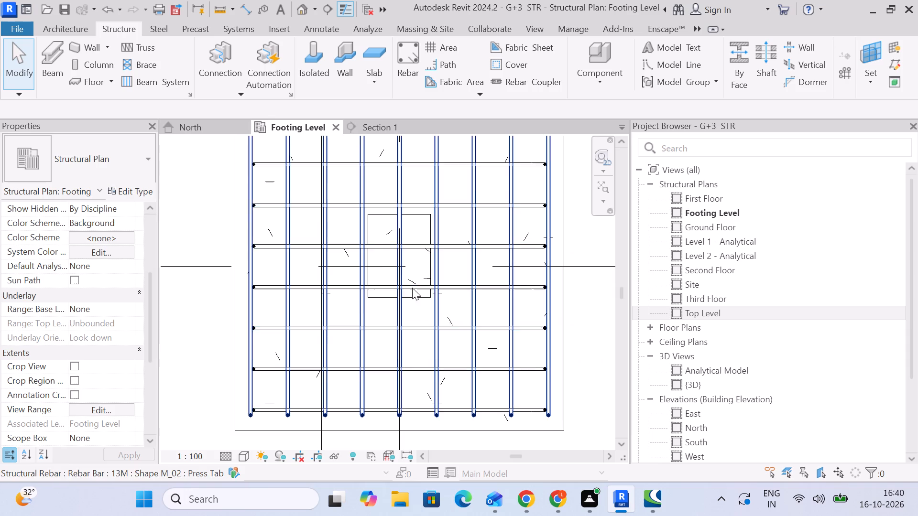
middle_drag(421, 307, 411, 309)
middle_click(418, 309)
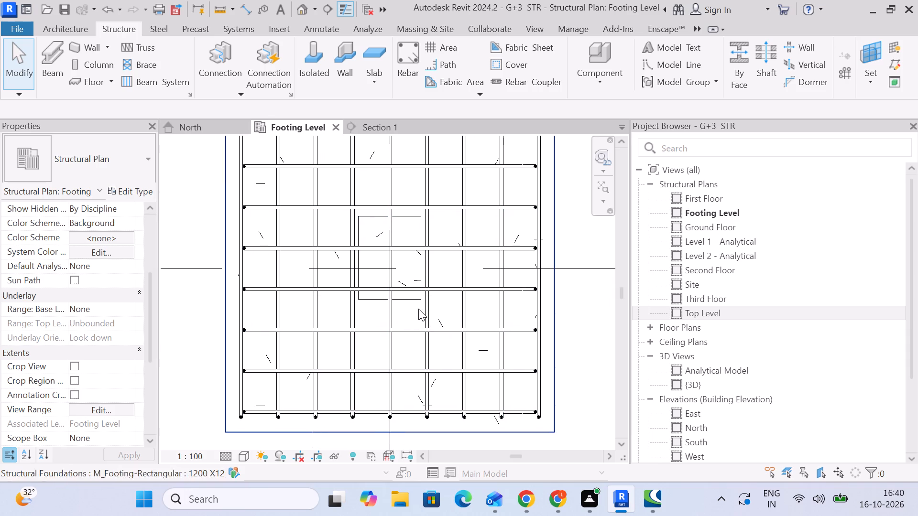
middle_drag(578, 308, 558, 317)
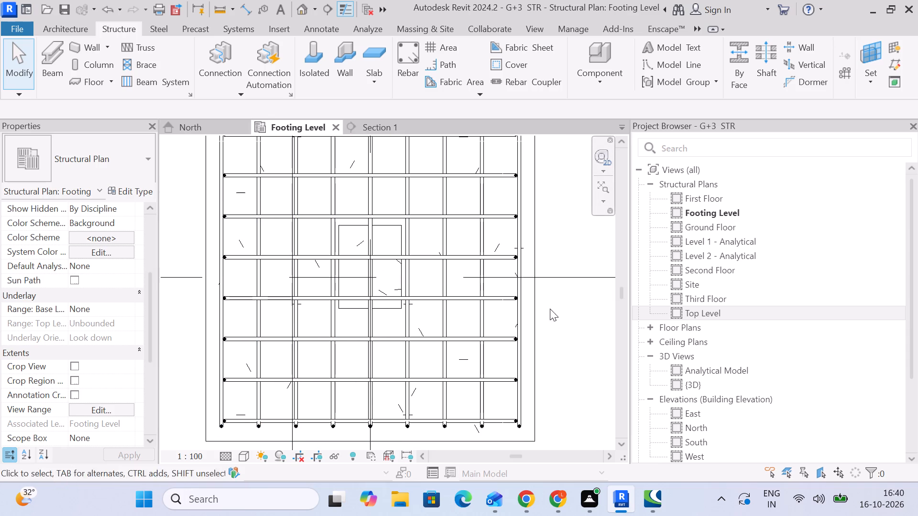
Open the default 3D view and narrow the Project Browser to give the model more room.
click(301, 15)
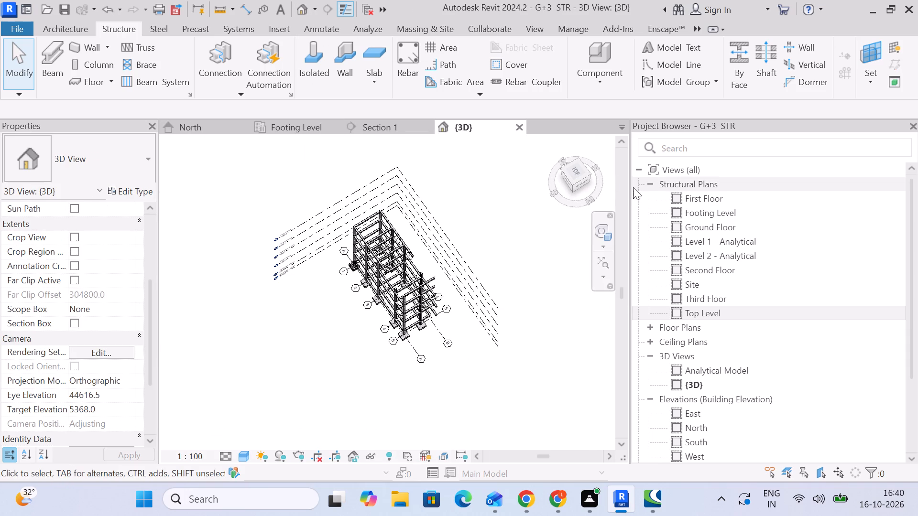
drag(630, 185, 825, 199)
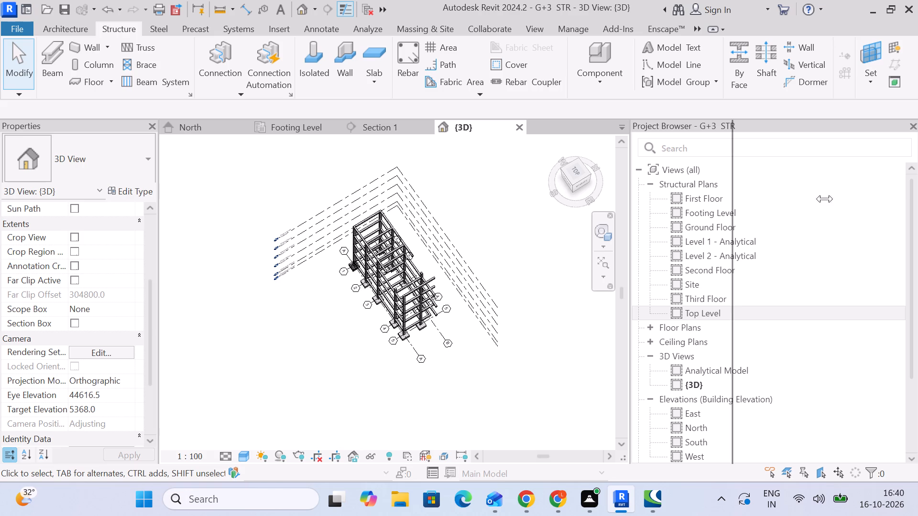
drag(825, 199, 818, 199)
Set the 3D view's detail level to Fine for viewing the A-1 footing's rebar.
scroll(398, 314, up, 6)
scroll(229, 235, up, 3)
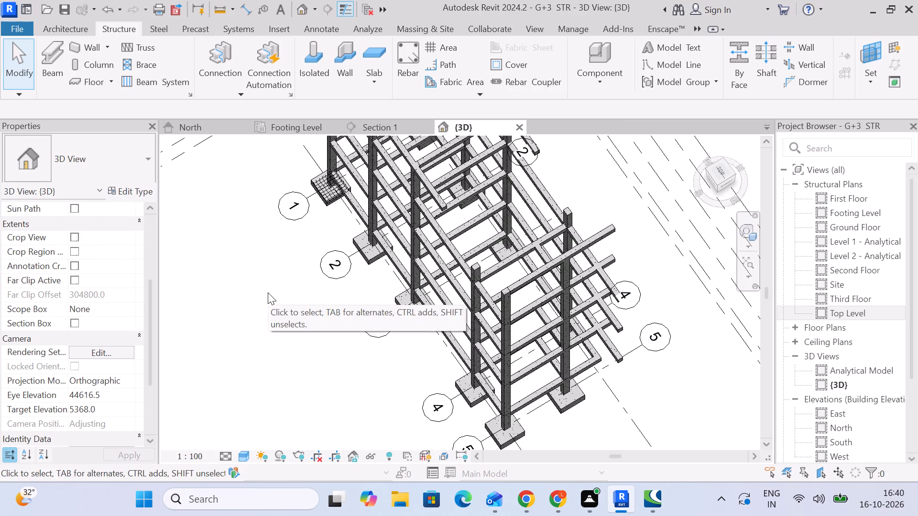
ctrl+middle_drag(268, 292, 344, 270)
shift+middle_drag(319, 268, 365, 190)
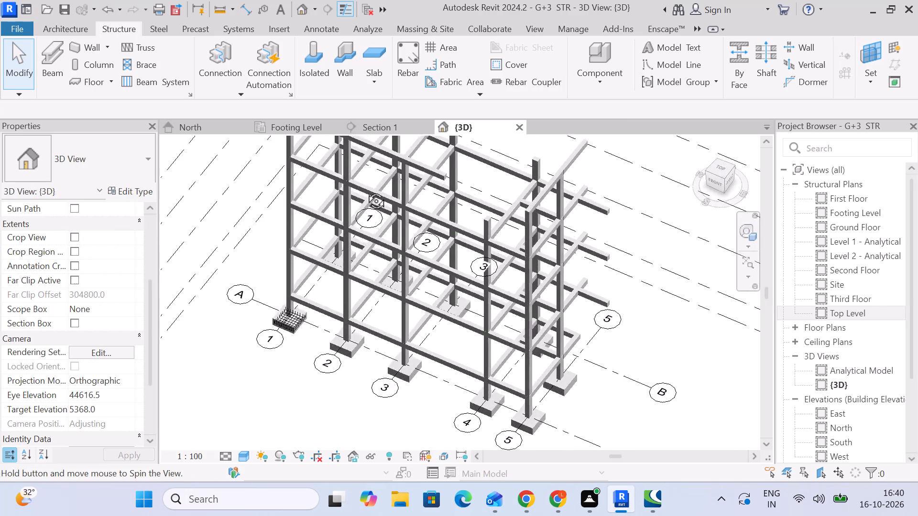
shift+middle_drag(365, 190, 373, 135)
scroll(260, 450, up, 5)
scroll(298, 342, up, 13)
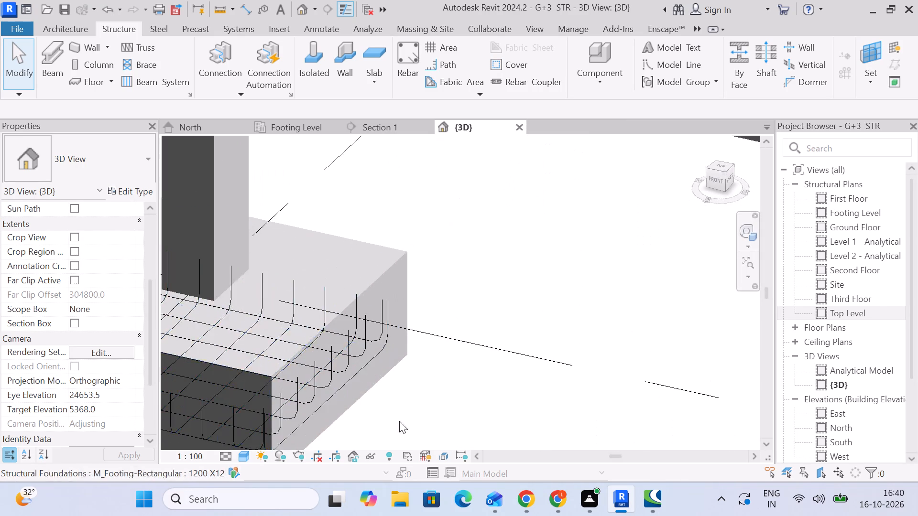
scroll(418, 436, up, 1)
middle_drag(418, 436, 524, 290)
click(226, 456)
click(228, 443)
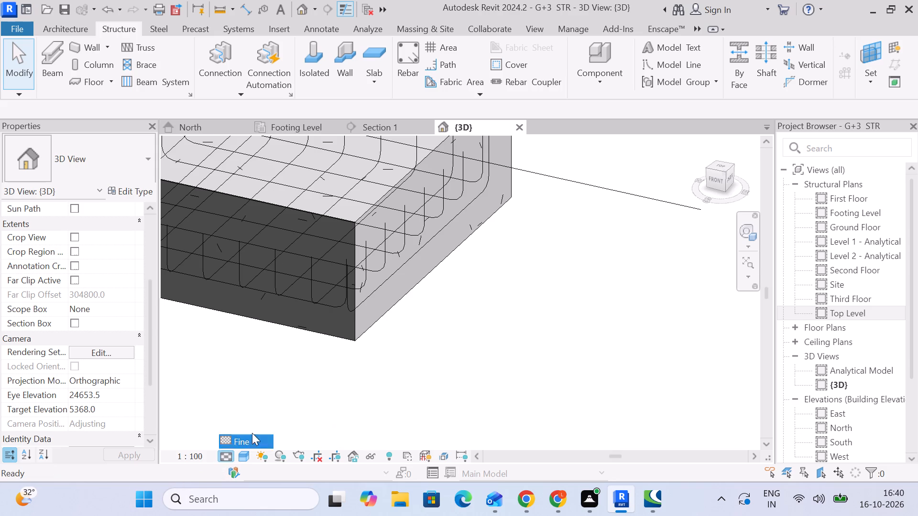
Examine the A-1 footing's rebar mesh in 3D, especially the bar crossings at its corners, and compare with Section 1.
scroll(348, 298, up, 5)
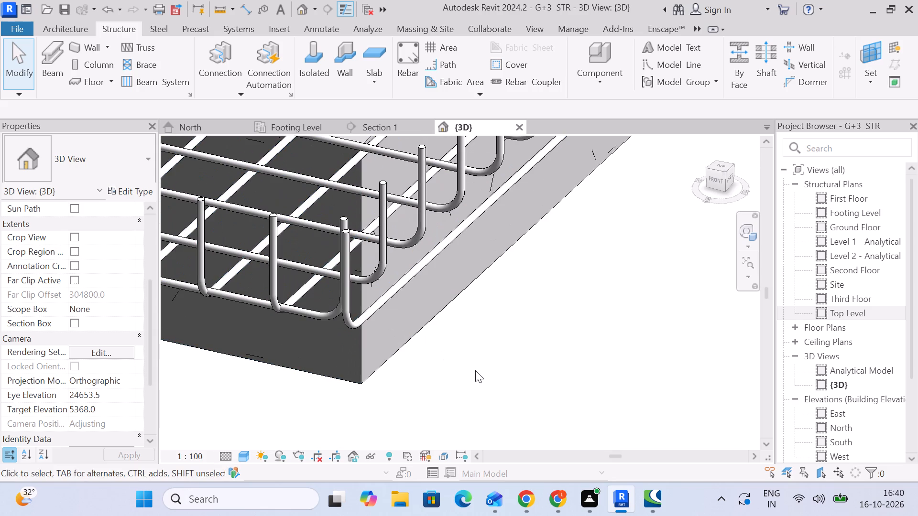
shift+middle_drag(476, 372, 489, 362)
scroll(493, 361, down, 5)
middle_drag(490, 360, 613, 195)
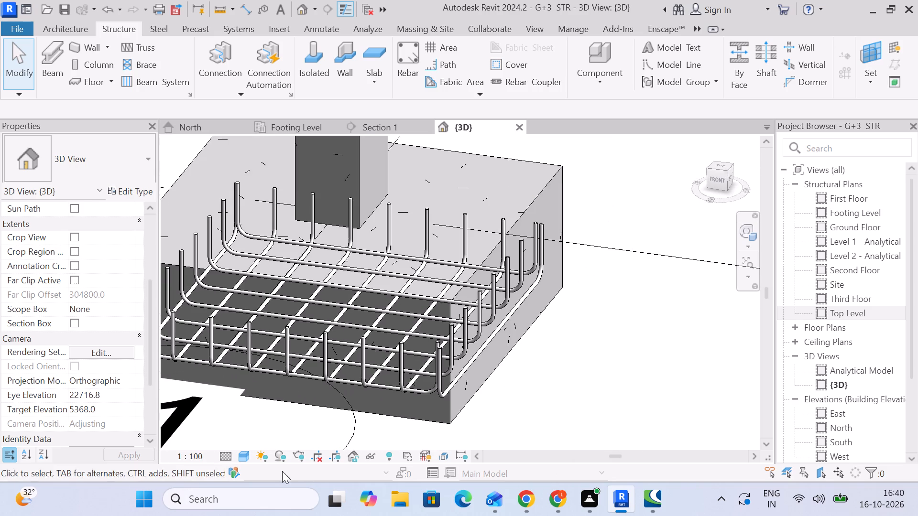
scroll(317, 400, down, 4)
middle_drag(317, 401, 419, 254)
shift+middle_drag(422, 347, 436, 335)
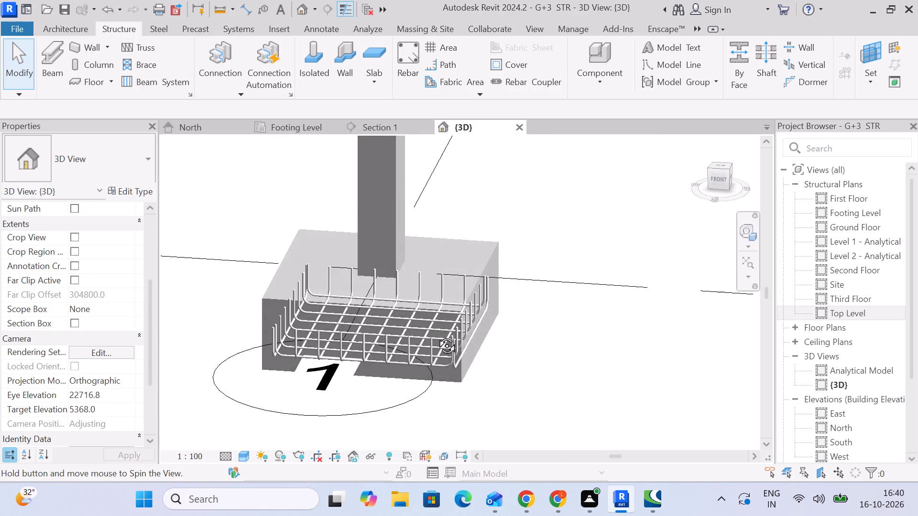
shift+middle_drag(436, 335, 464, 362)
middle_drag(486, 395, 481, 222)
scroll(481, 276, up, 5)
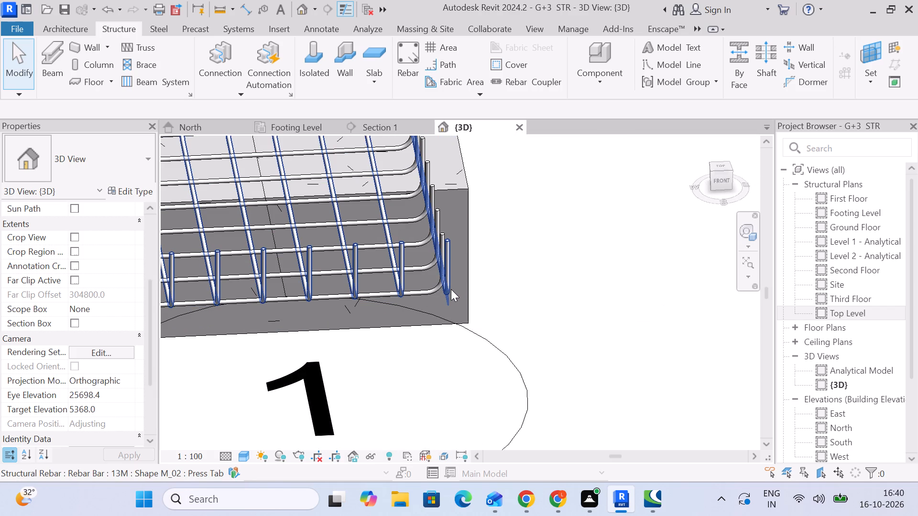
scroll(451, 289, down, 6)
shift+middle_drag(506, 284, 514, 282)
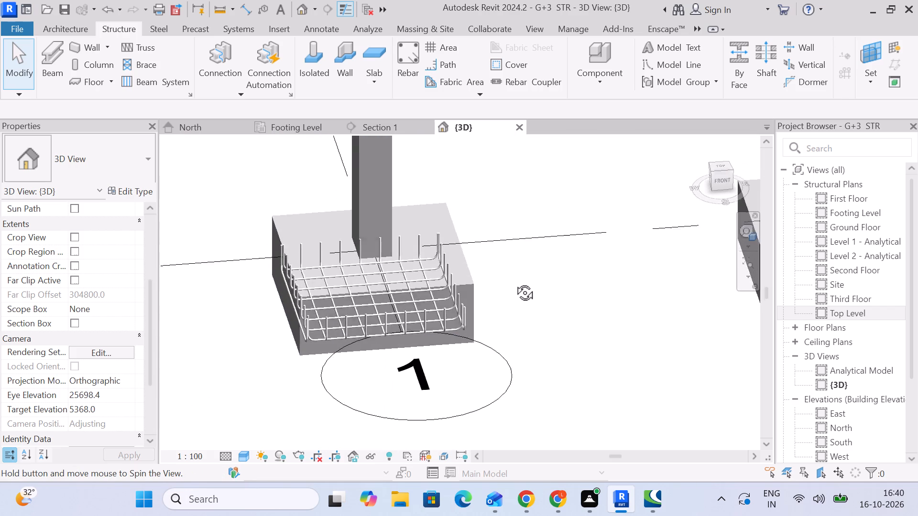
shift+middle_drag(514, 282, 498, 216)
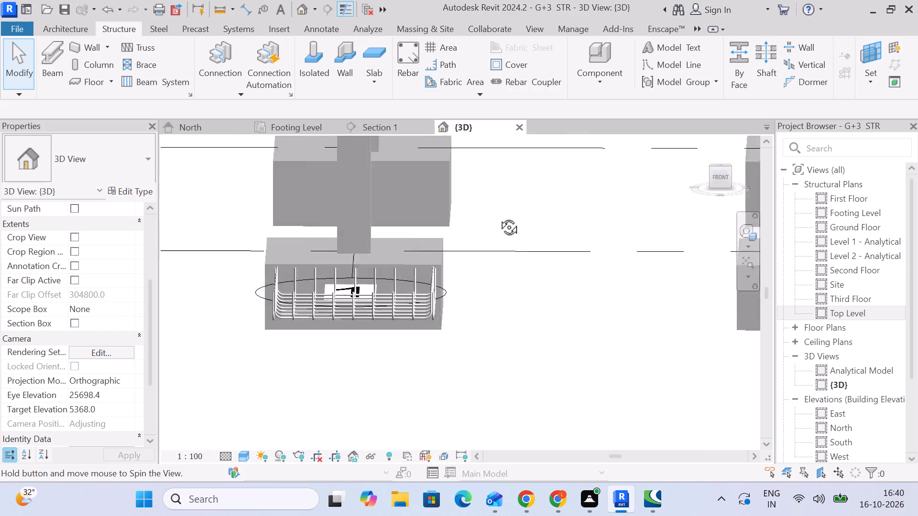
shift+middle_drag(498, 216, 500, 198)
scroll(450, 309, up, 10)
middle_drag(553, 332, 549, 322)
scroll(553, 332, up, 1)
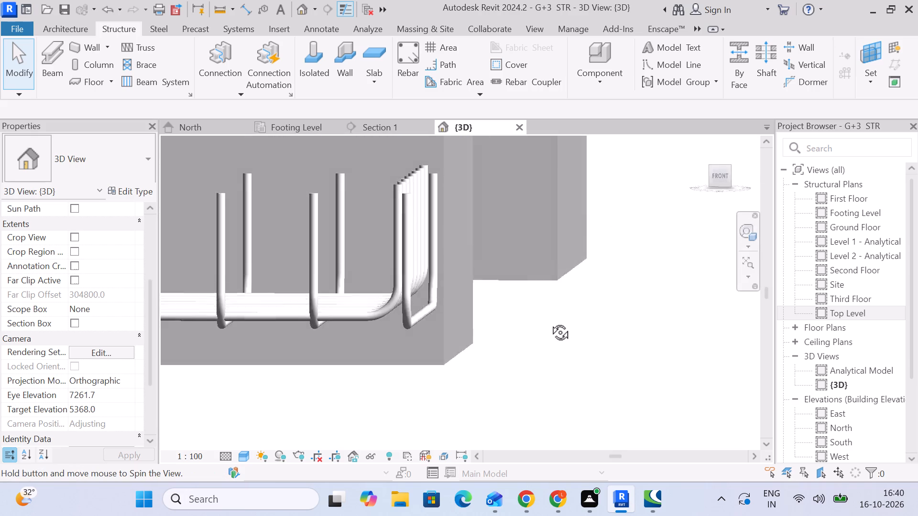
middle_drag(549, 322, 556, 321)
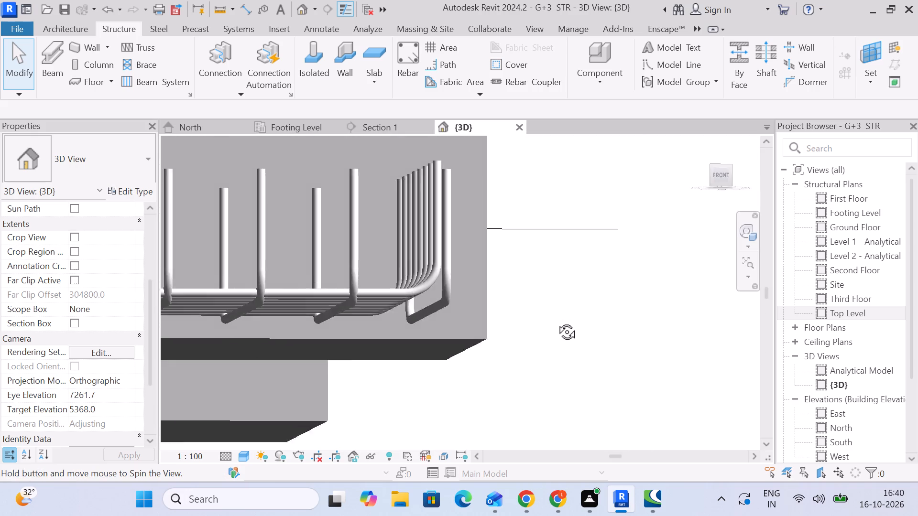
middle_drag(556, 321, 543, 324)
click(400, 131)
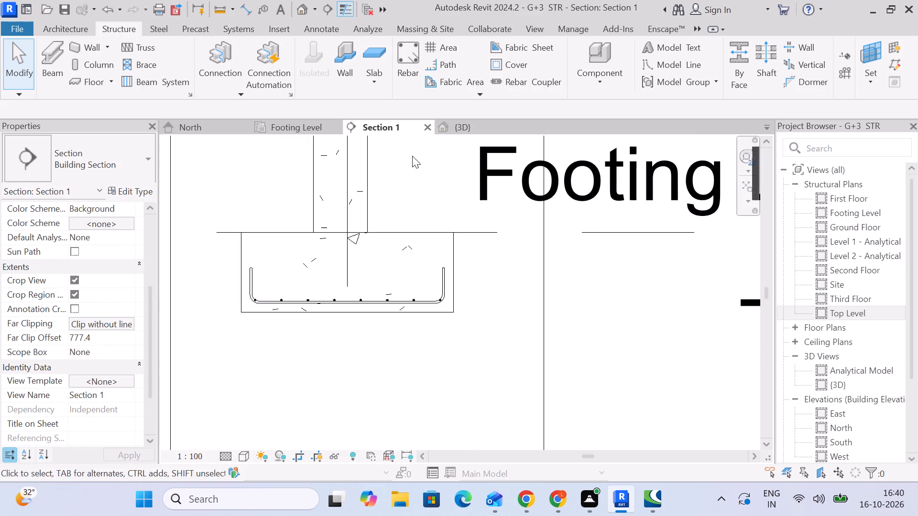
scroll(414, 319, up, 10)
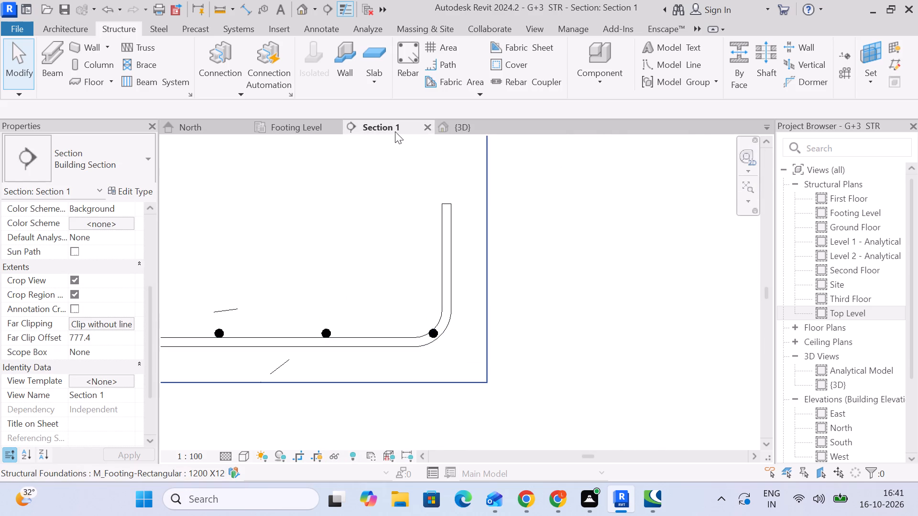
click(460, 123)
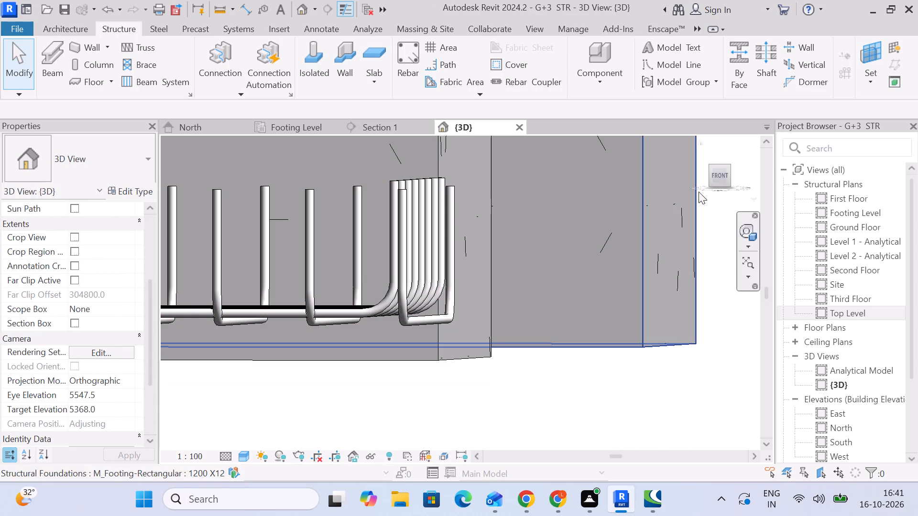
Viewing the footing from the front in 3D, pull the crossing rebar set's east end bar inward, just inside the perpendicular bars' hook.
click(718, 177)
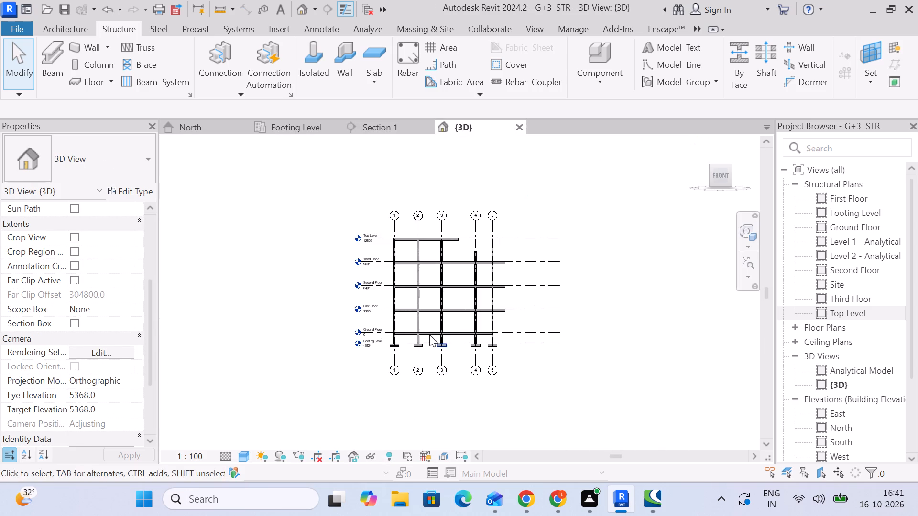
scroll(420, 340, up, 20)
scroll(420, 340, up, 9)
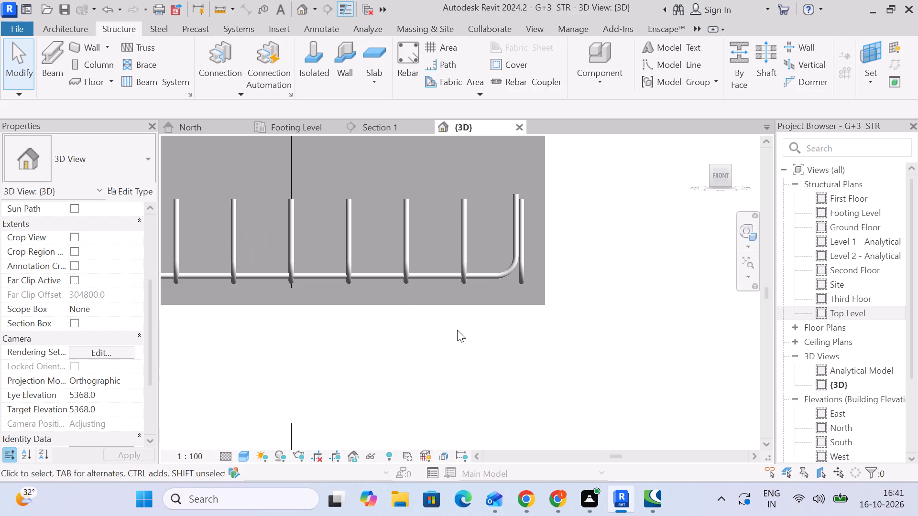
middle_drag(459, 332, 531, 332)
scroll(535, 332, down, 5)
scroll(554, 290, up, 6)
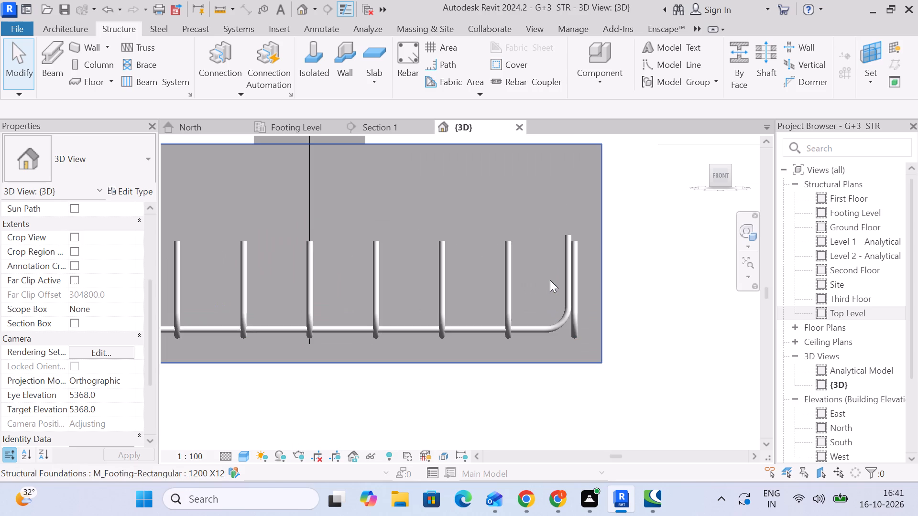
click(570, 283)
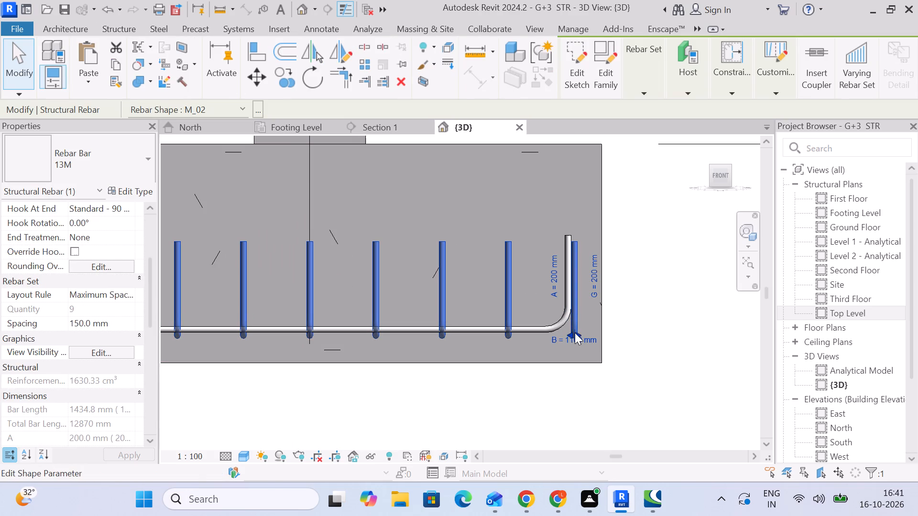
drag(571, 334, 559, 335)
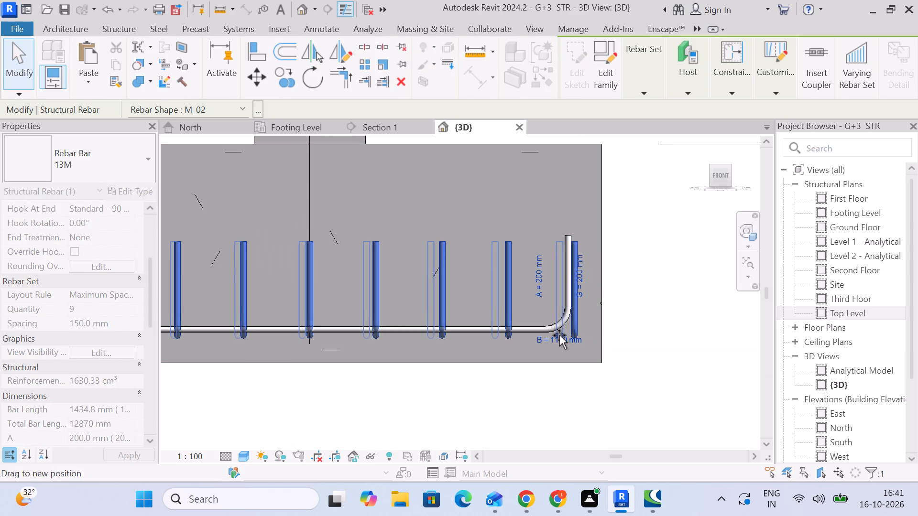
drag(559, 335, 562, 335)
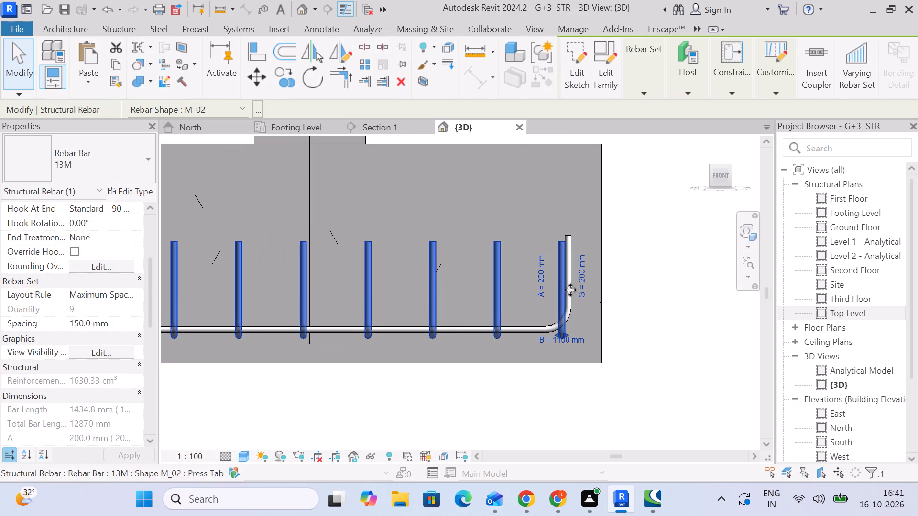
In Section 1, stretch the other 13M set's end bar outward to about 56 mm from the footing's side, checking against 3D.
click(570, 290)
click(644, 366)
click(570, 295)
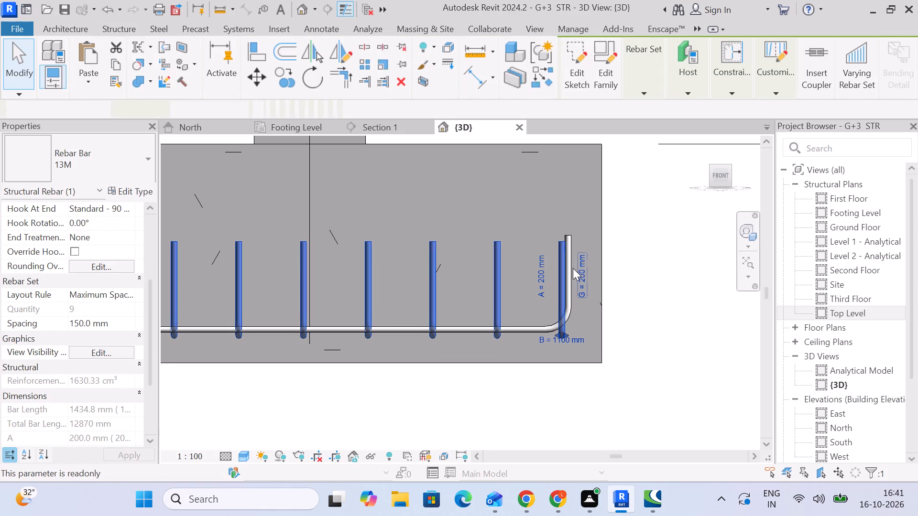
click(572, 243)
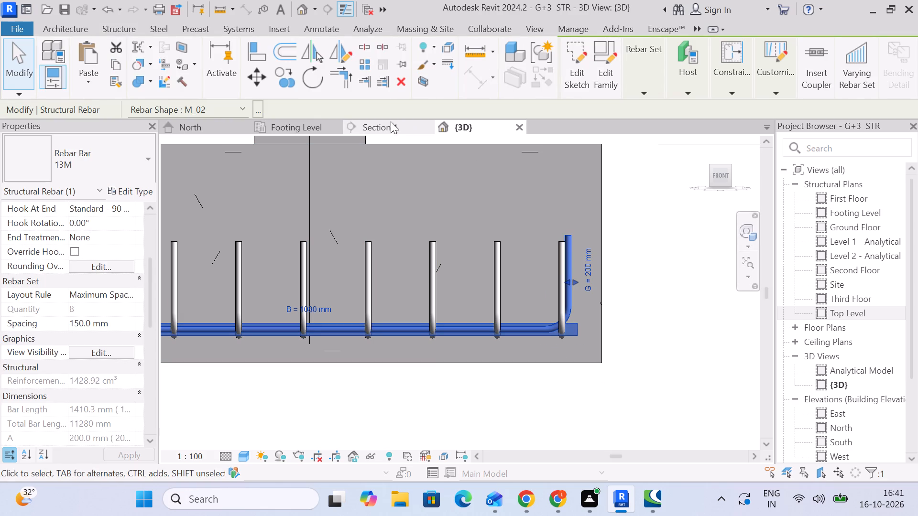
click(387, 124)
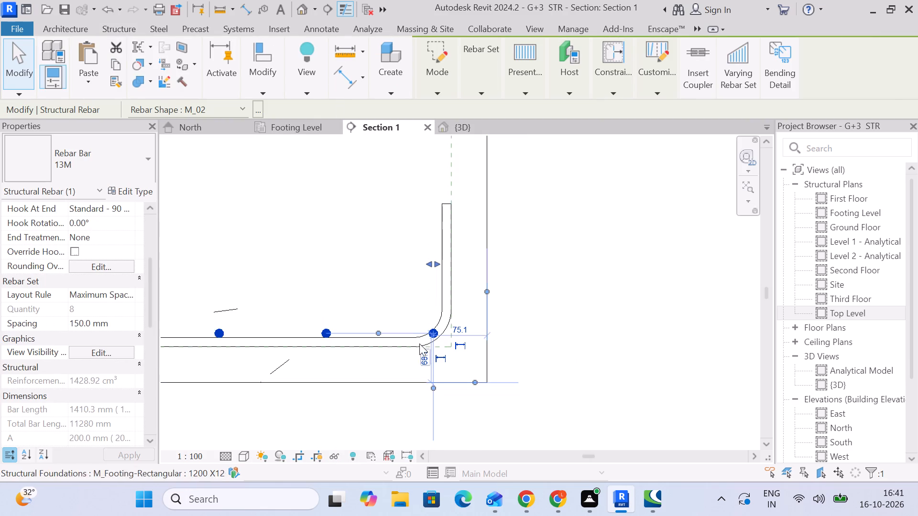
scroll(438, 269, up, 5)
drag(429, 258, 432, 258)
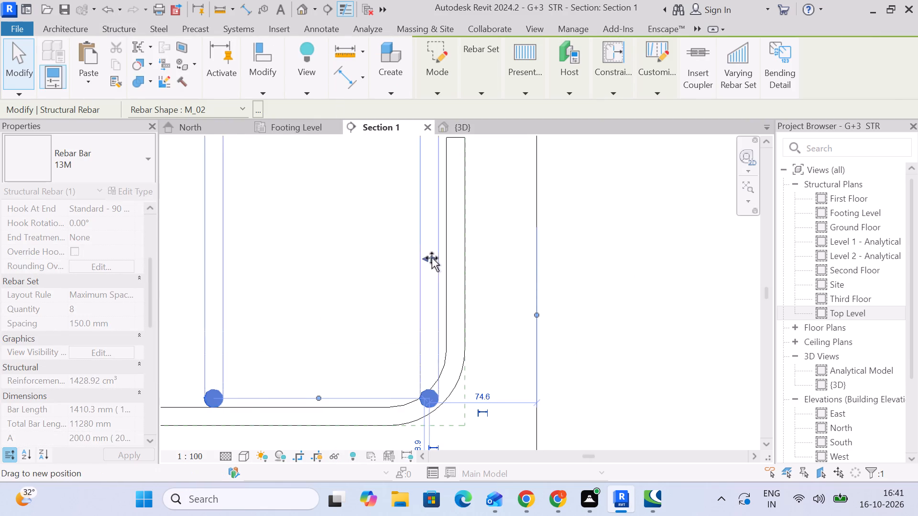
drag(432, 258, 435, 258)
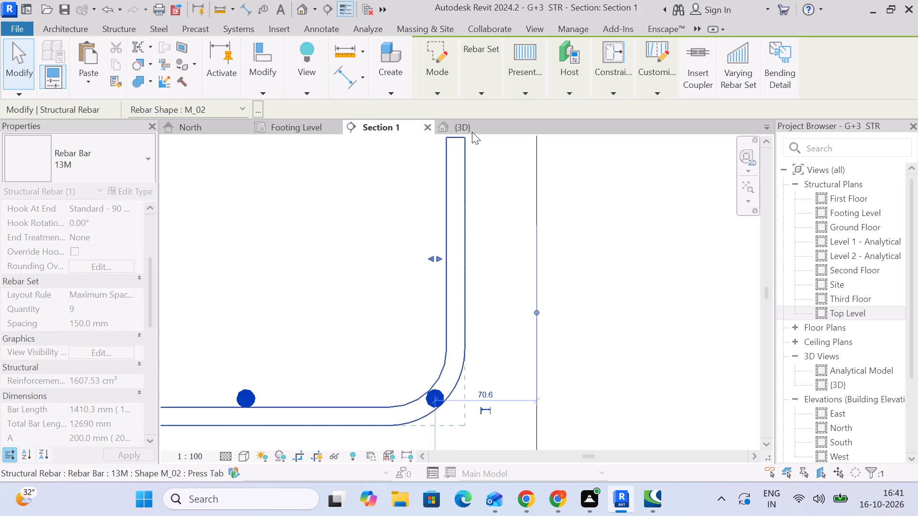
click(477, 129)
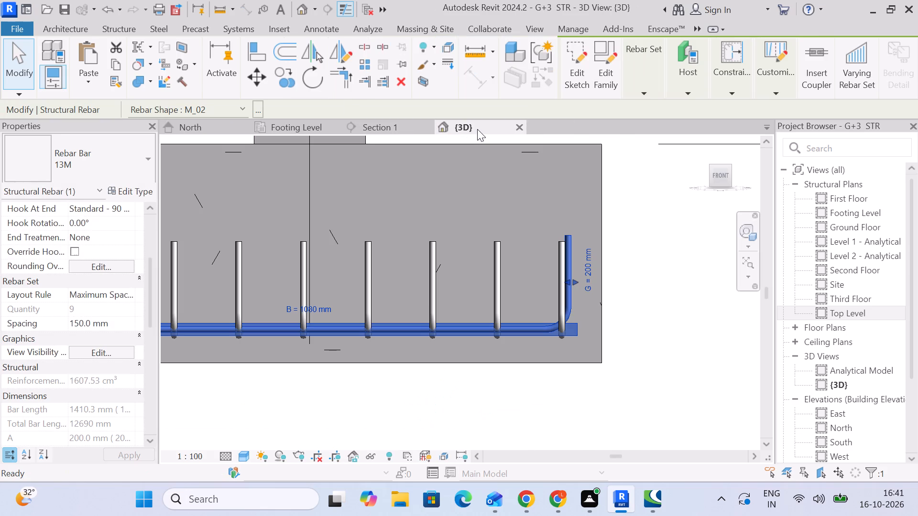
click(394, 129)
scroll(439, 269, up, 3)
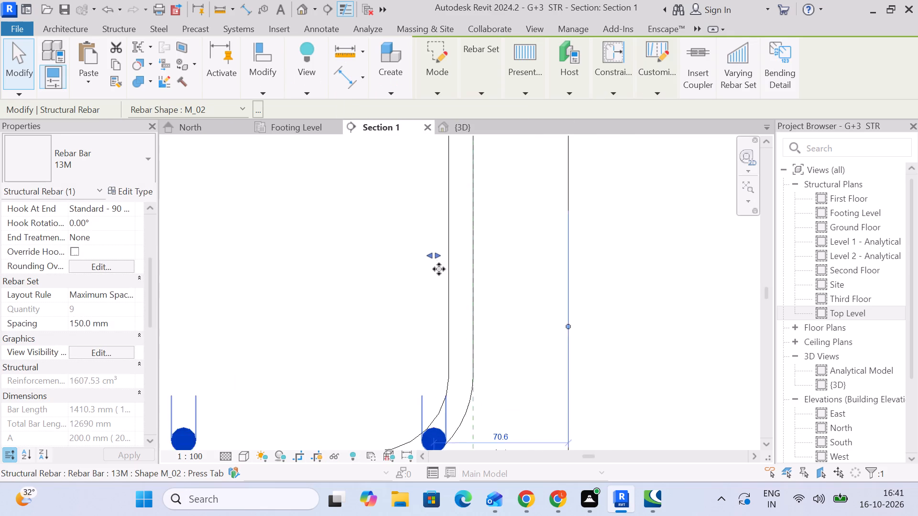
scroll(438, 258, down, 5)
drag(434, 256, 455, 256)
click(453, 133)
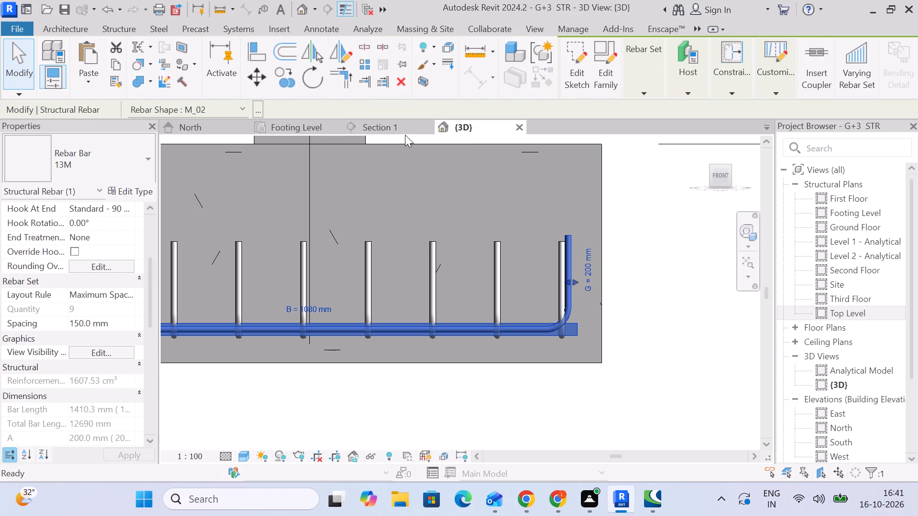
In Section 1, stretch the same rebar set's opposite end outward until its end bar lines up with the crossing bar's upright leg.
click(390, 131)
scroll(286, 289, up, 1)
middle_drag(286, 290, 591, 299)
scroll(591, 299, down, 1)
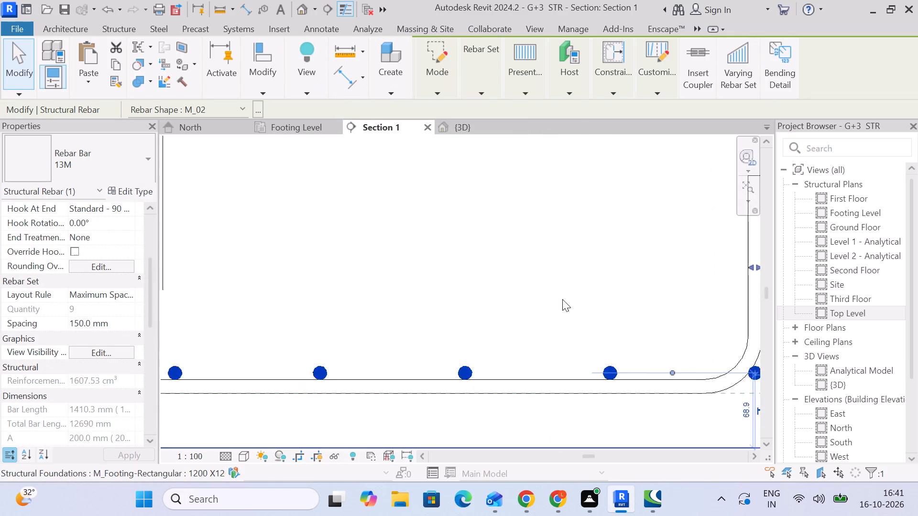
scroll(562, 299, down, 2)
scroll(314, 326, down, 3)
middle_drag(287, 325, 466, 314)
middle_drag(126, 313, 336, 320)
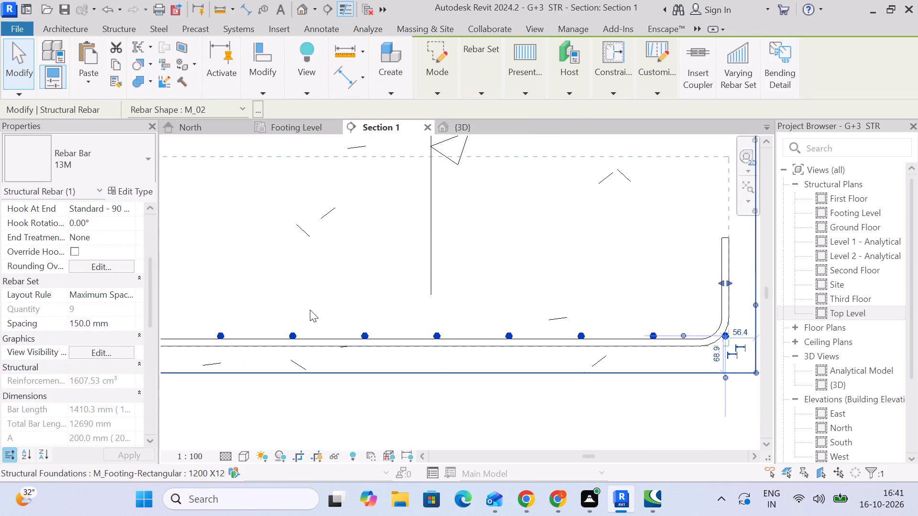
middle_drag(294, 307, 658, 327)
scroll(503, 326, up, 3)
drag(513, 291, 503, 294)
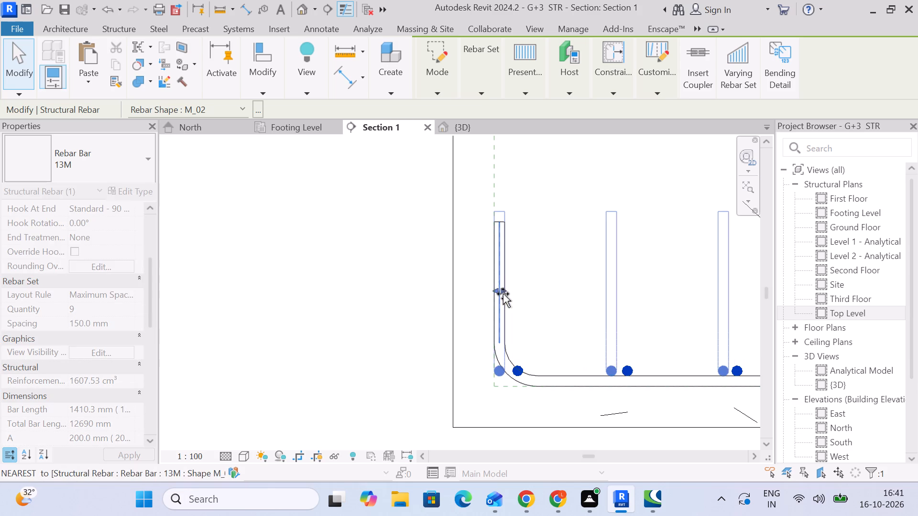
drag(503, 294, 503, 294)
scroll(501, 300, down, 4)
middle_drag(508, 318, 384, 276)
In the front 3D view, pull the crossing rebar set's west end bar inward, just inside the perpendicular bars' hook.
click(460, 130)
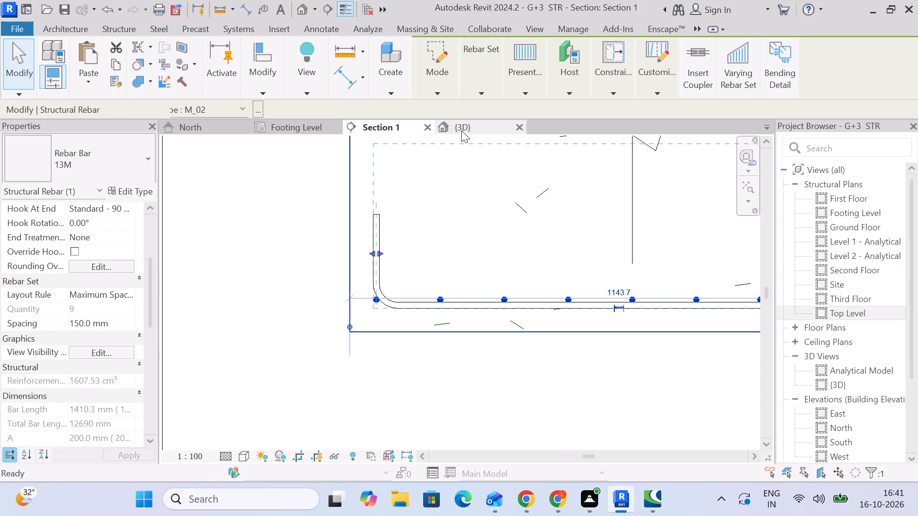
scroll(495, 254, down, 4)
scroll(241, 270, up, 4)
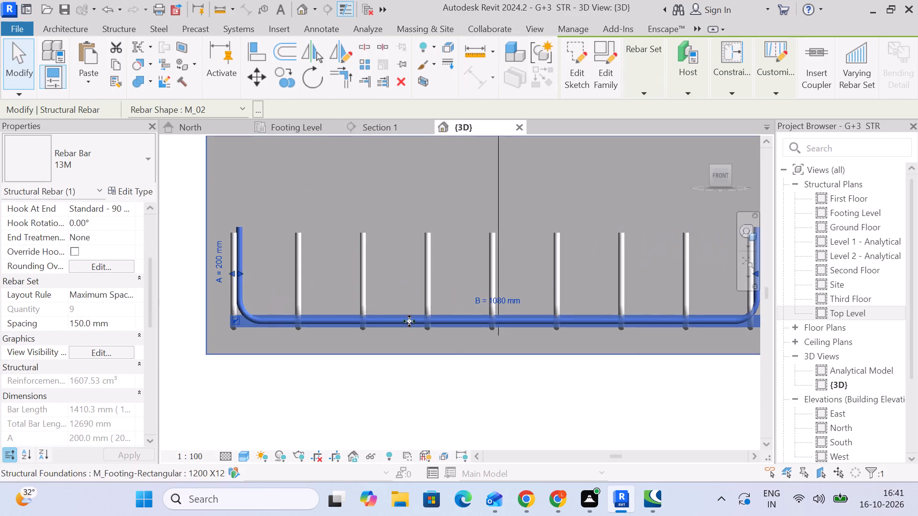
click(684, 262)
middle_drag(688, 284, 519, 285)
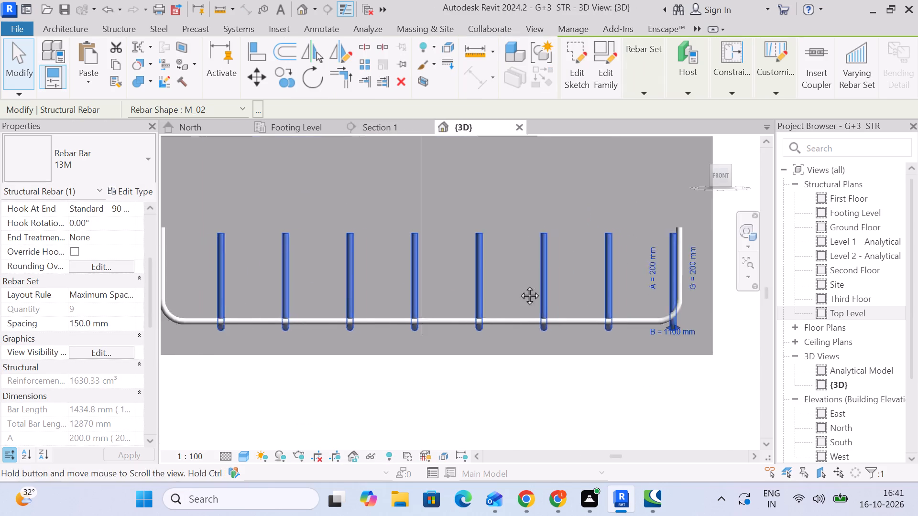
middle_drag(519, 285, 497, 285)
scroll(476, 354, down, 4)
middle_drag(344, 333, 483, 310)
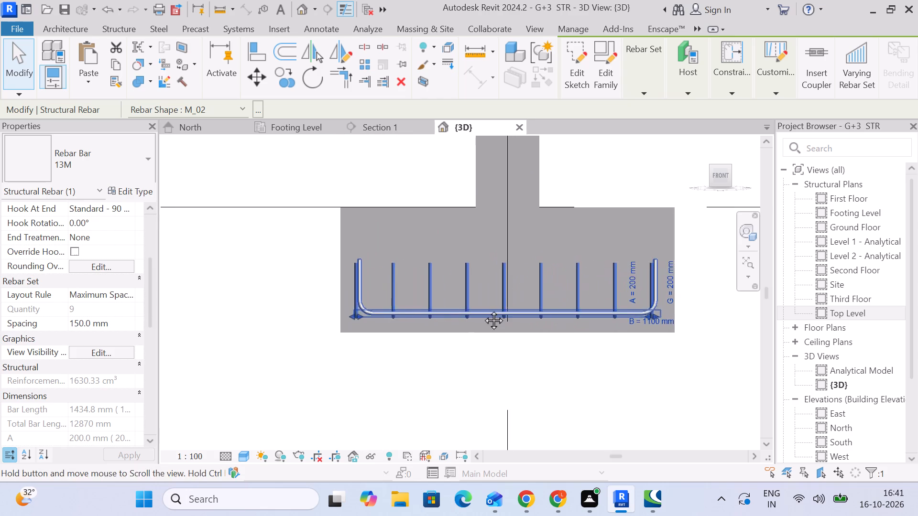
middle_drag(483, 310, 483, 309)
scroll(400, 283, up, 5)
scroll(333, 341, down, 1)
scroll(333, 338, up, 2)
drag(330, 343, 343, 341)
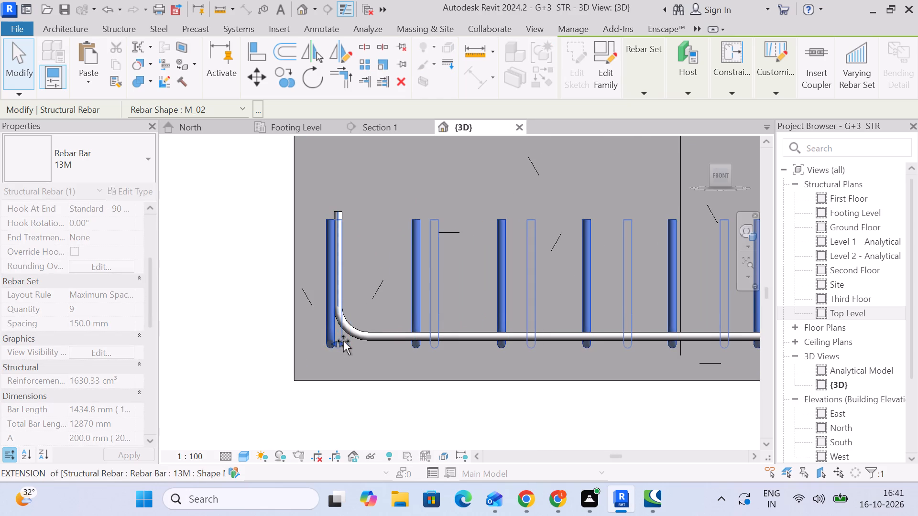
drag(343, 341, 347, 342)
scroll(381, 373, down, 5)
middle_drag(376, 379, 164, 348)
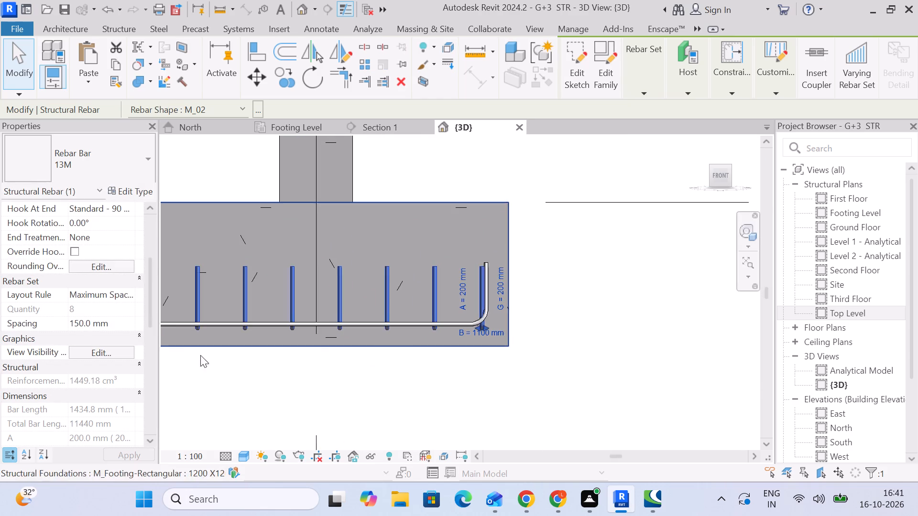
scroll(401, 381, down, 3)
middle_drag(401, 381, 450, 327)
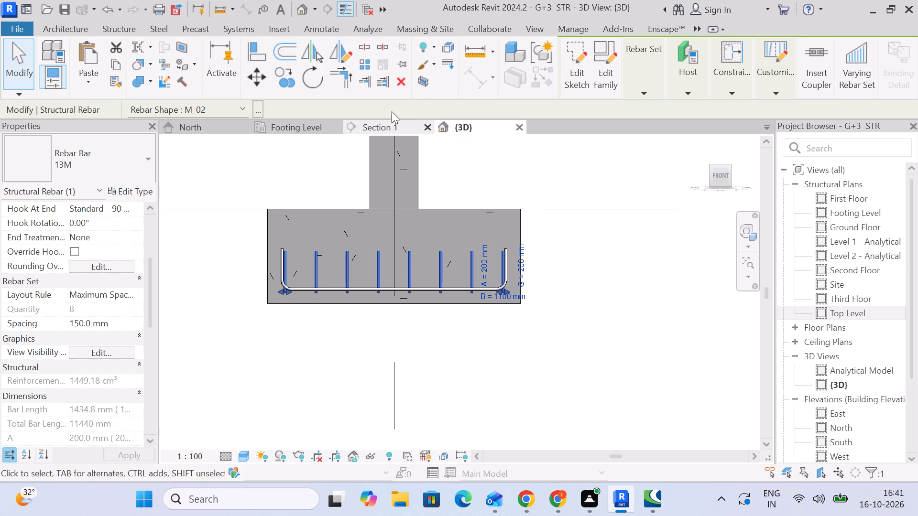
Examine the adjusted mesh in the Footing Level plan, checking the extents of each rebar set in turn.
click(391, 123)
click(290, 123)
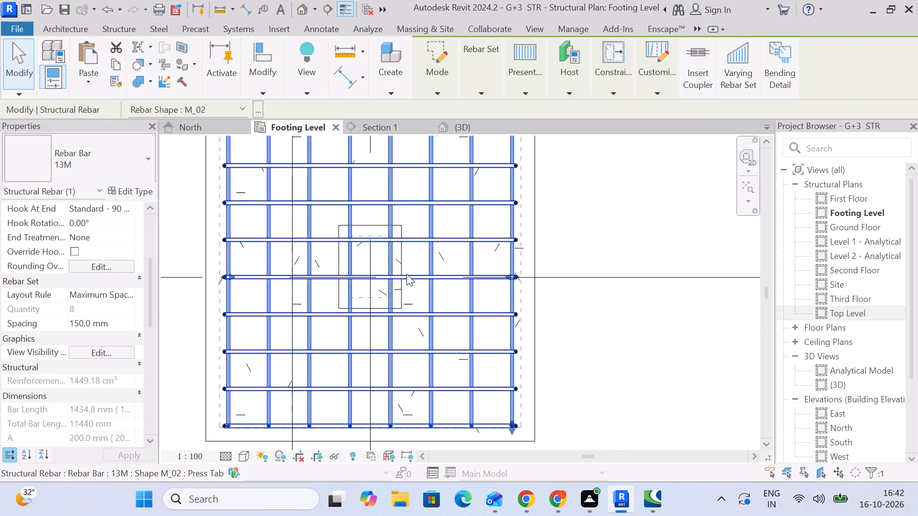
scroll(404, 277, down, 3)
middle_drag(393, 284, 387, 302)
click(603, 219)
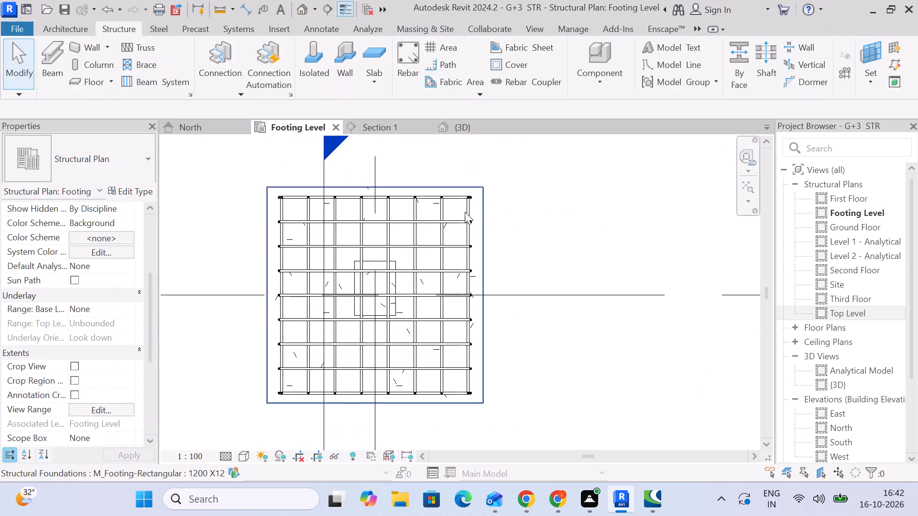
click(452, 198)
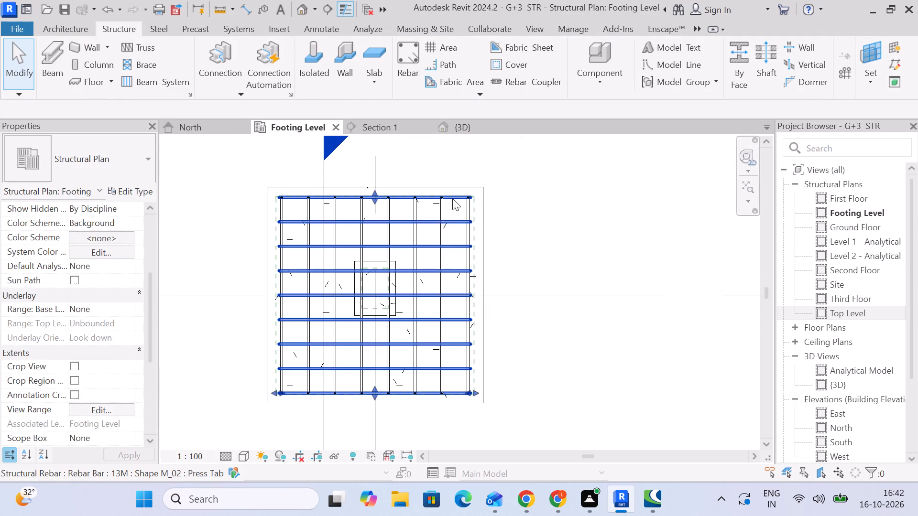
click(569, 221)
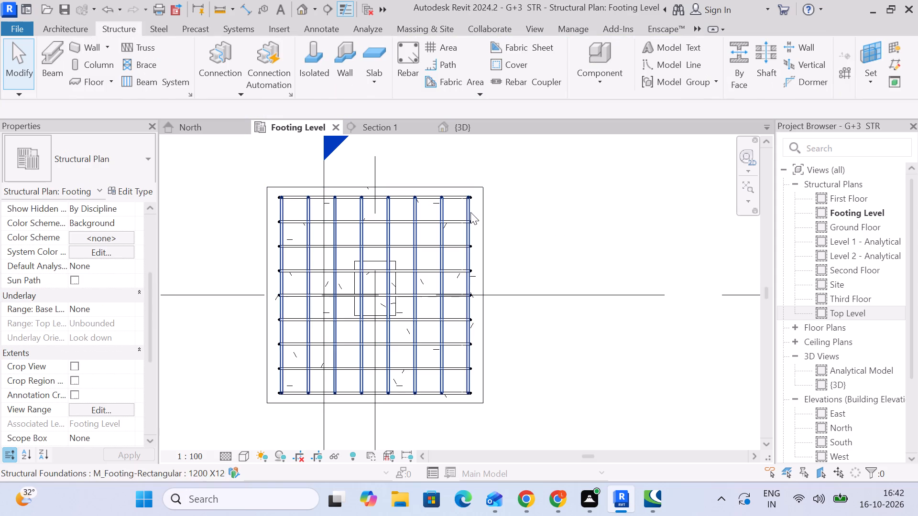
click(470, 212)
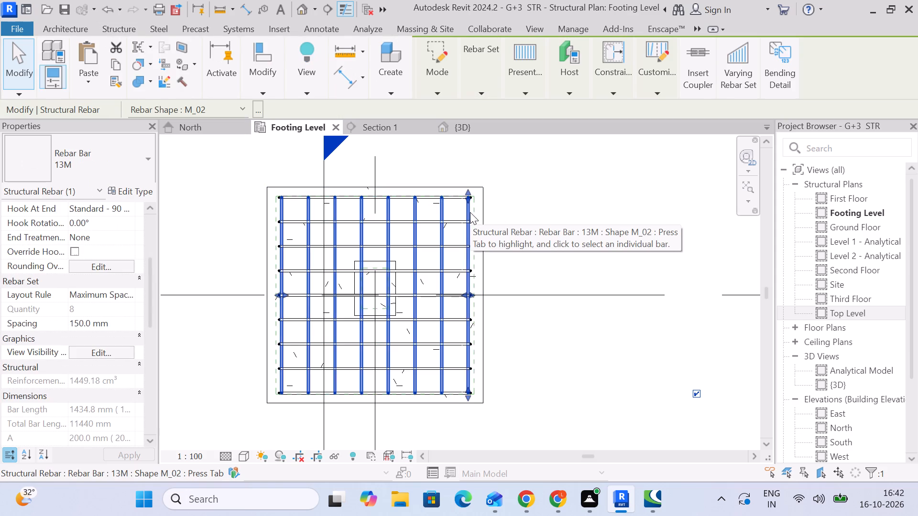
click(594, 241)
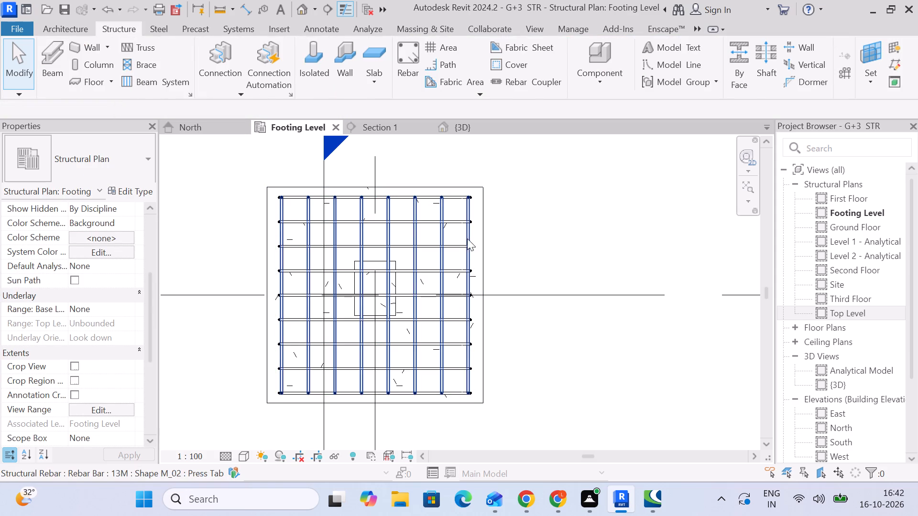
Stretch both ends of the east-west rebar set out to the footing's cover lines in the Footing Level plan.
click(452, 221)
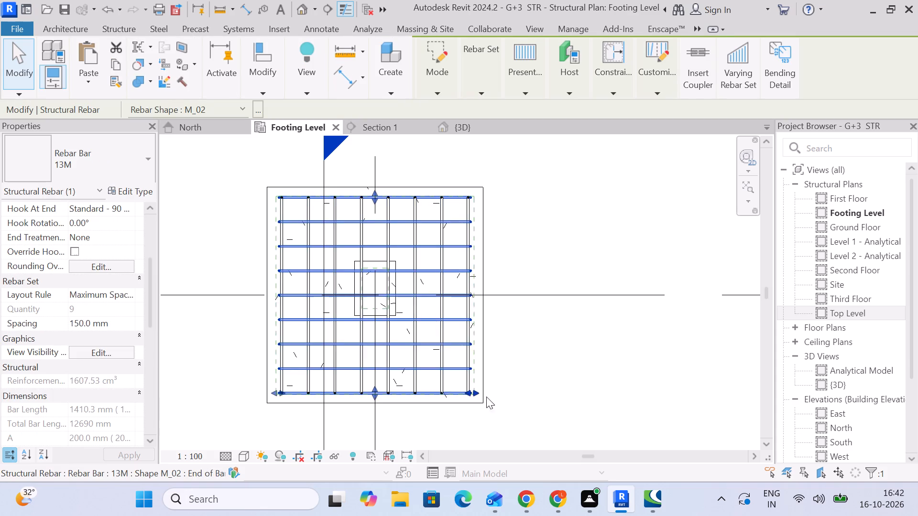
scroll(487, 405, up, 5)
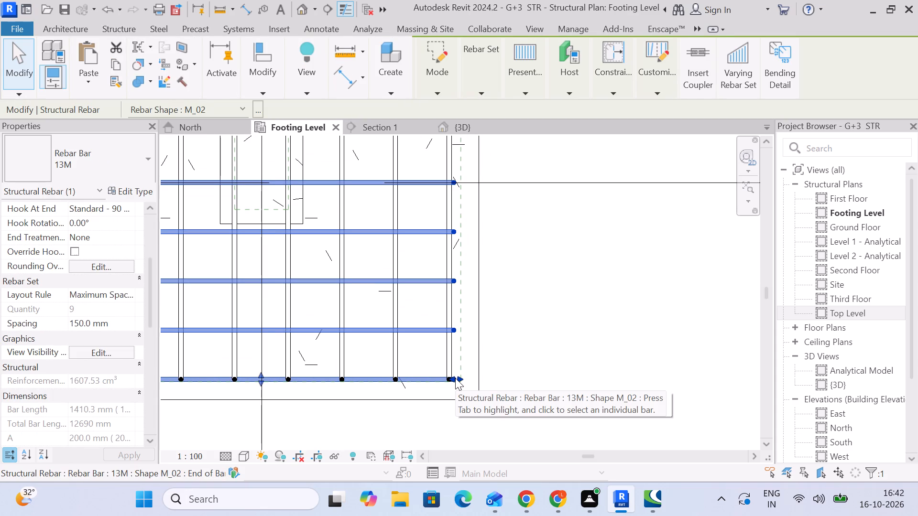
drag(454, 378, 460, 379)
scroll(457, 384, down, 3)
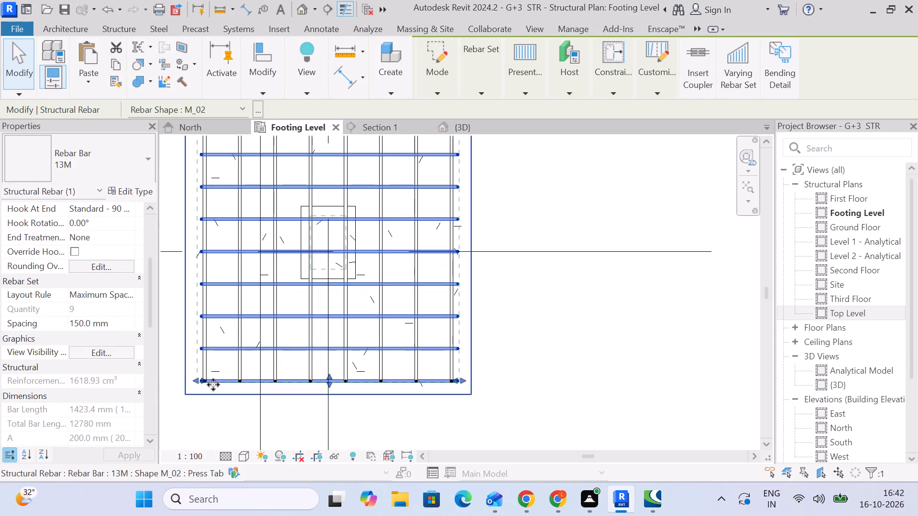
scroll(192, 376, up, 3)
click(200, 381)
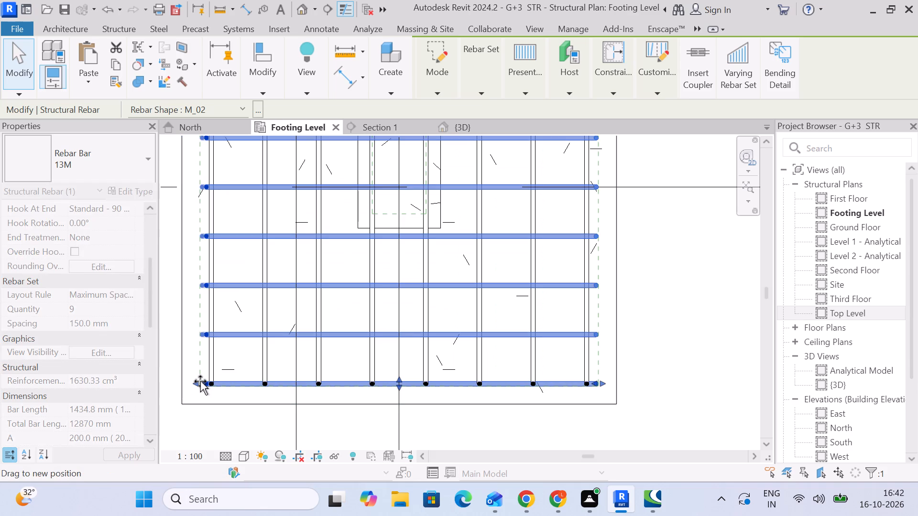
scroll(484, 338, down, 5)
click(589, 325)
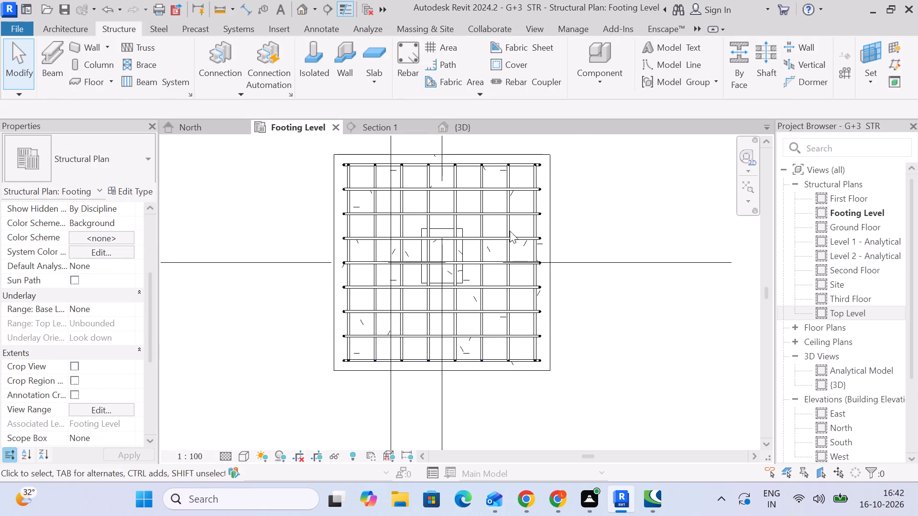
In the front 3D view, stretch the north-south rebar set's east end bar outward against the crossing bars' upright hook.
scroll(531, 174, up, 5)
click(539, 174)
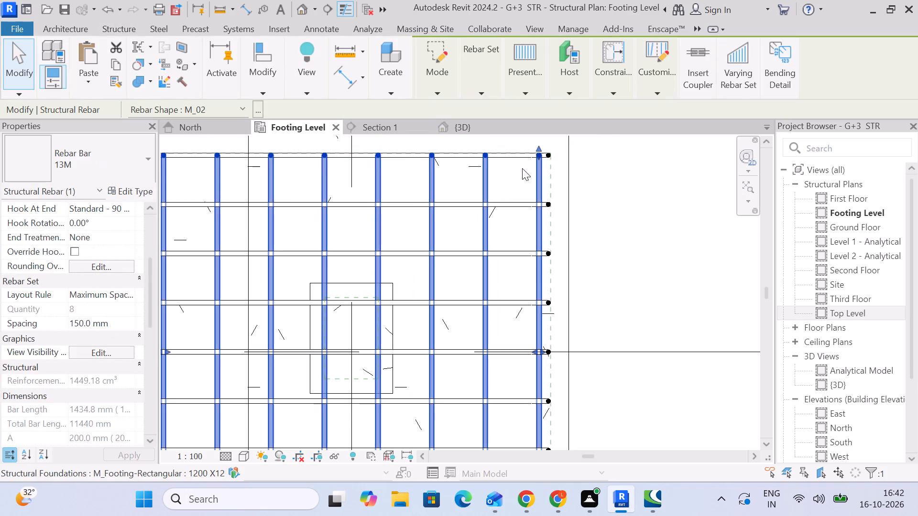
click(462, 126)
scroll(523, 292, up, 4)
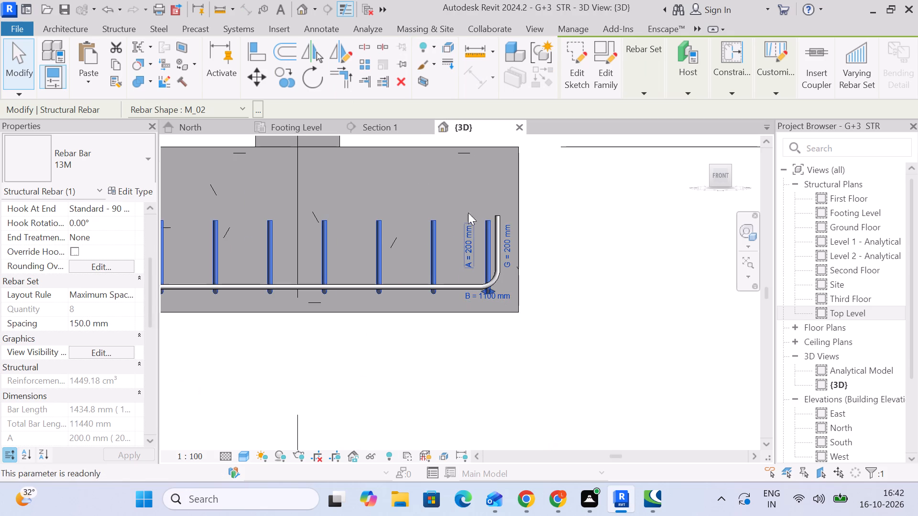
scroll(484, 288, up, 4)
drag(492, 290, 497, 291)
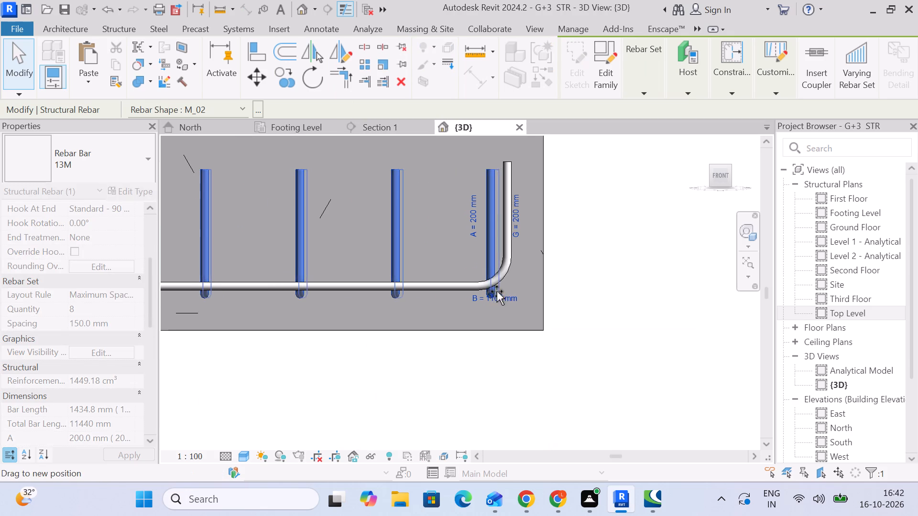
drag(497, 291, 500, 292)
Stretch the same rebar set's west end bar outward against the crossing bars' opposite upright hook.
scroll(451, 301, down, 4)
middle_drag(413, 303, 701, 305)
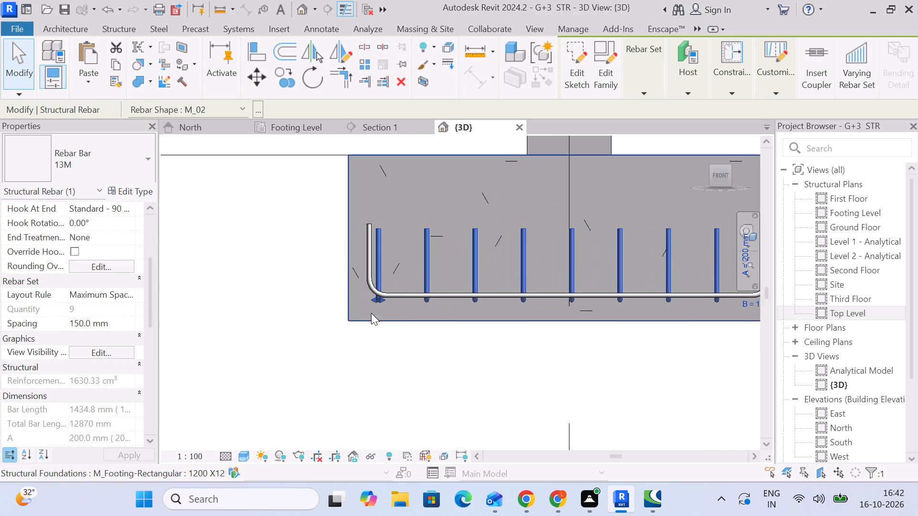
scroll(345, 308, up, 4)
drag(400, 292, 399, 292)
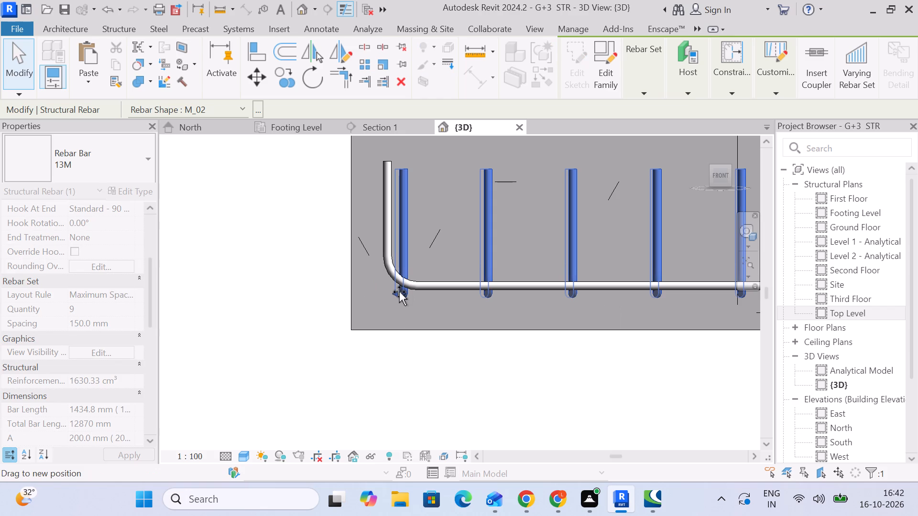
drag(399, 292, 395, 287)
scroll(415, 339, down, 4)
middle_drag(415, 340, 376, 337)
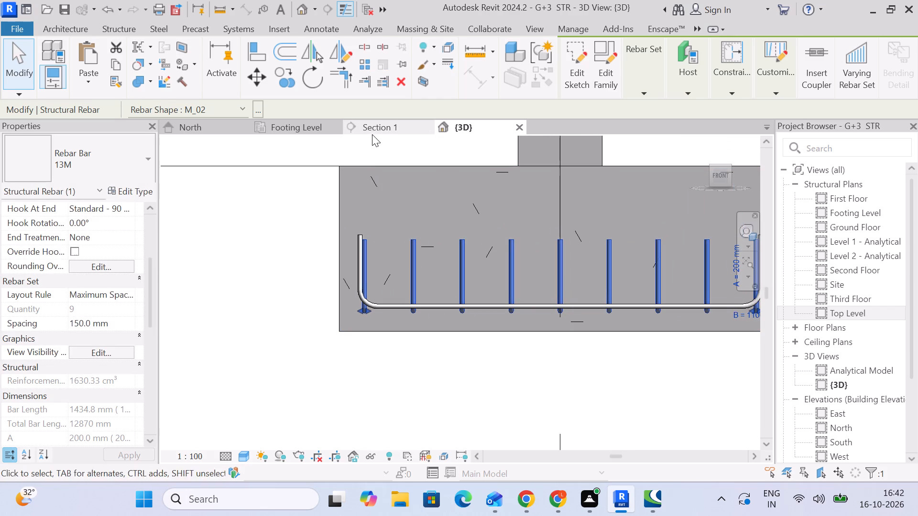
Examine the stretched rebar set in Section 1 and at both its east and west ends in the Footing Level plan.
click(373, 132)
scroll(433, 222, down, 4)
middle_drag(463, 245, 435, 250)
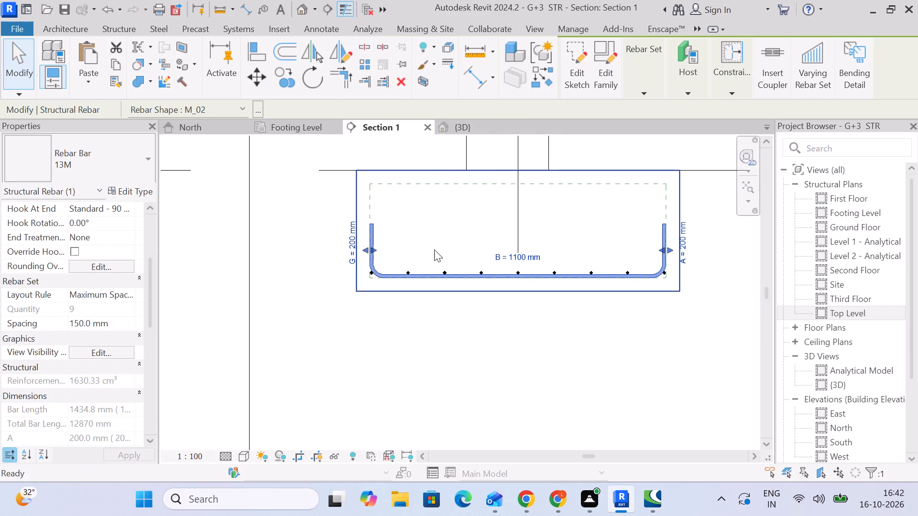
click(308, 124)
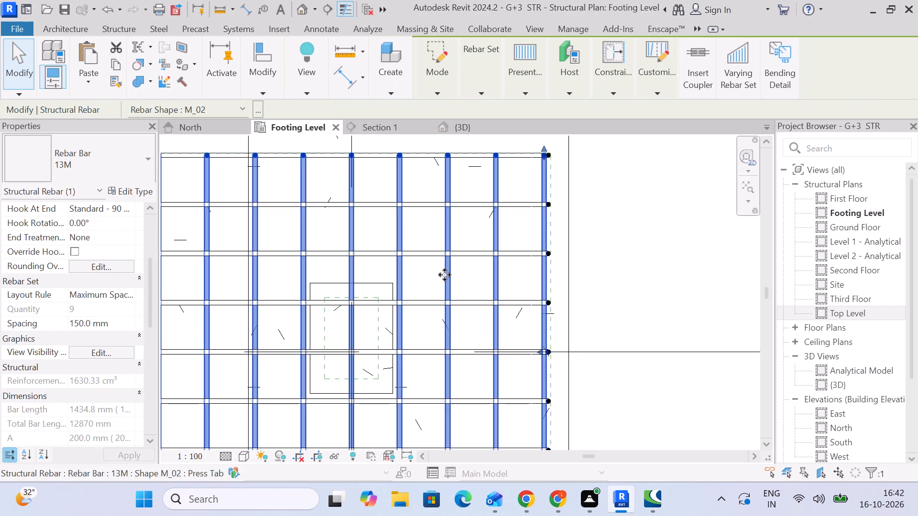
scroll(449, 275, down, 5)
scroll(336, 250, up, 3)
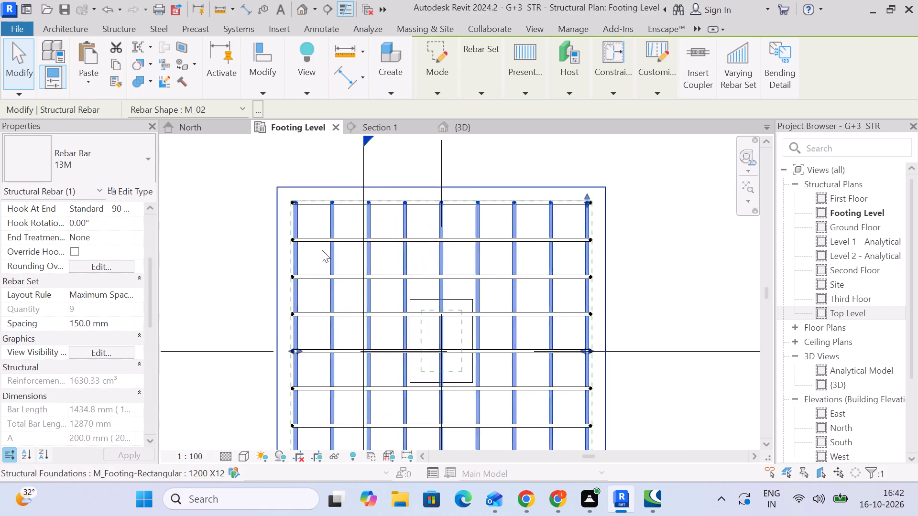
scroll(322, 250, up, 2)
middle_drag(295, 373, 330, 297)
scroll(317, 323, up, 4)
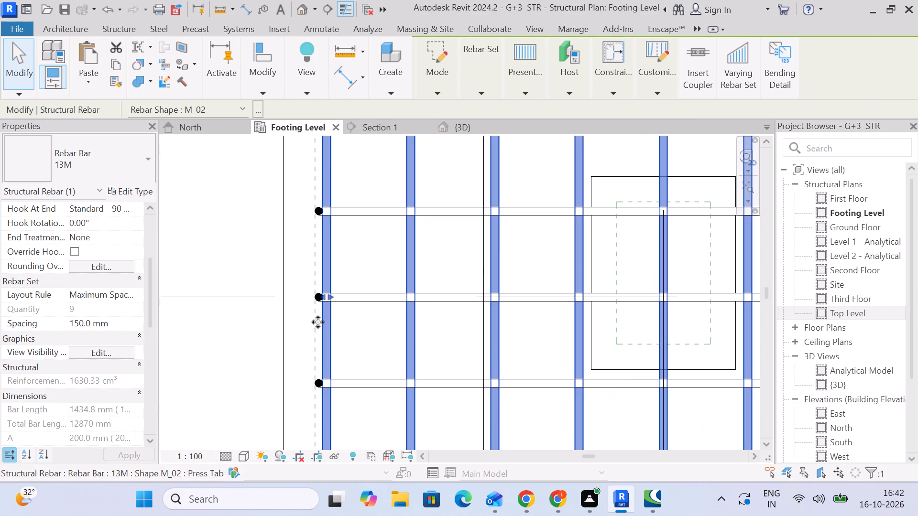
scroll(437, 336, down, 5)
middle_drag(632, 333, 297, 278)
scroll(441, 273, up, 5)
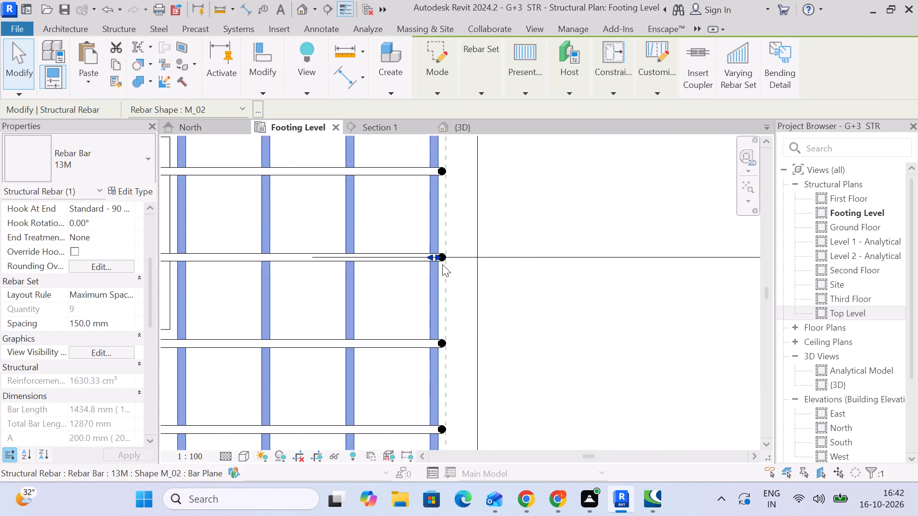
scroll(442, 264, down, 10)
Examine the footing's rebar mesh in 3D from several angles, checking how the crossing bars meet at the corners.
click(452, 124)
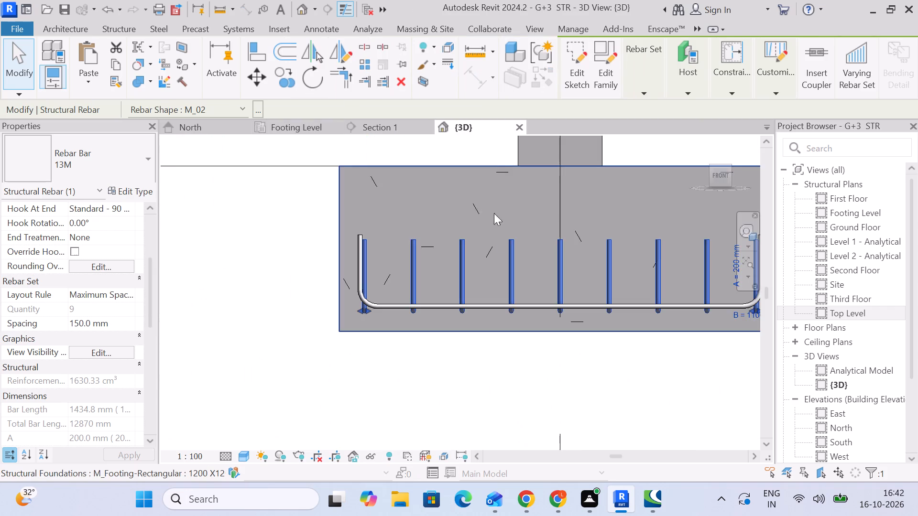
scroll(500, 237, down, 7)
middle_drag(589, 256, 582, 323)
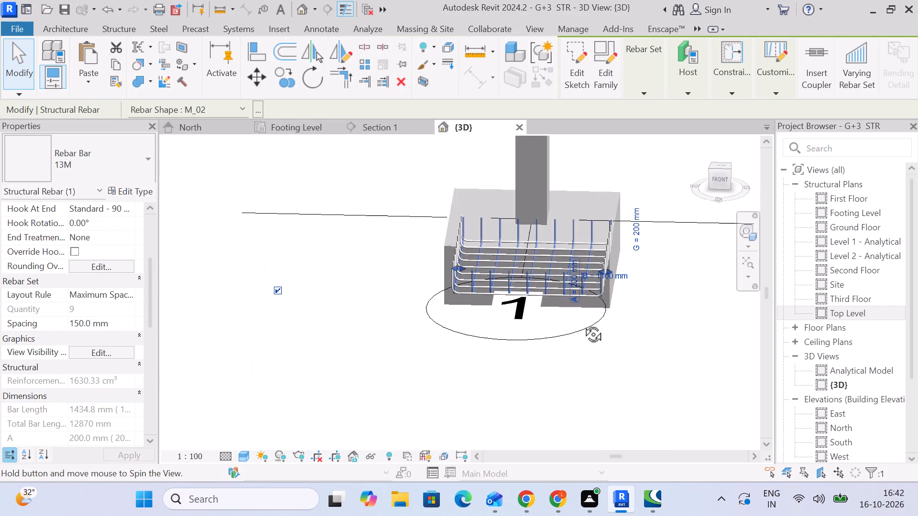
middle_drag(582, 323, 541, 320)
drag(615, 345, 608, 348)
scroll(579, 256, up, 6)
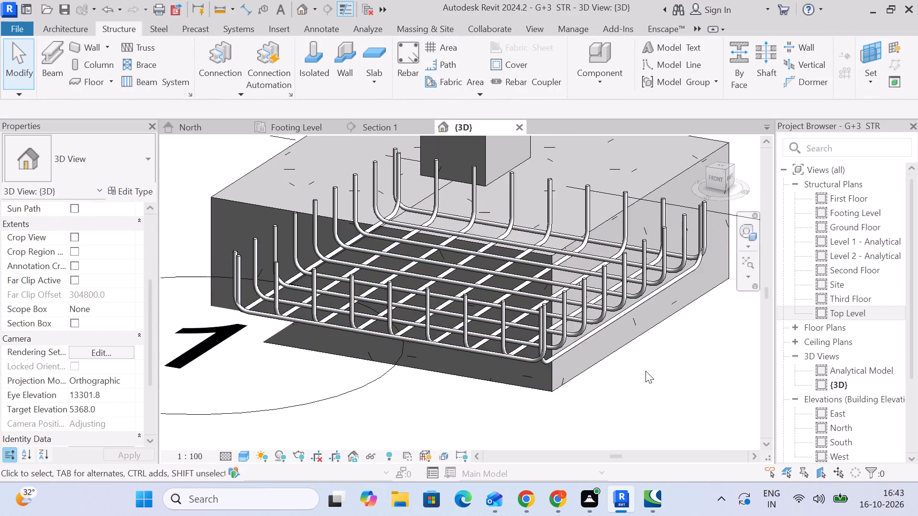
scroll(622, 382, up, 5)
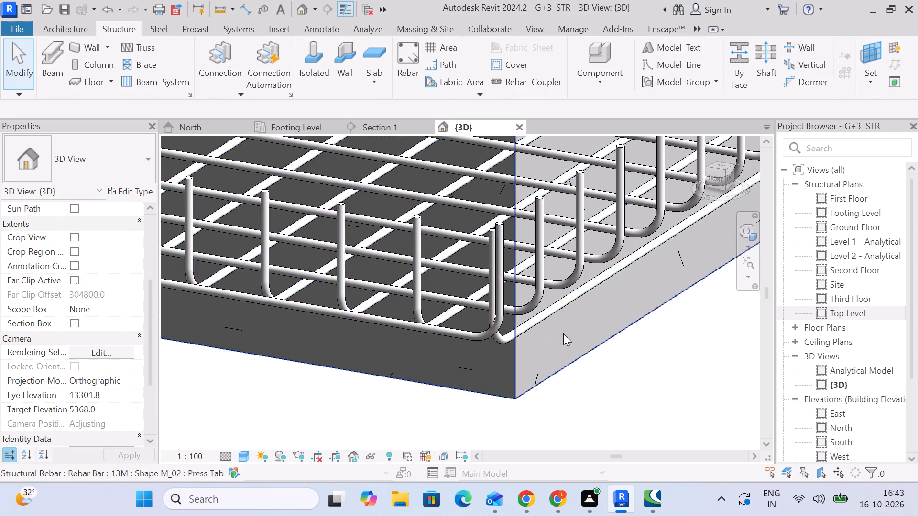
scroll(564, 334, down, 4)
shift+middle_drag(565, 336, 605, 269)
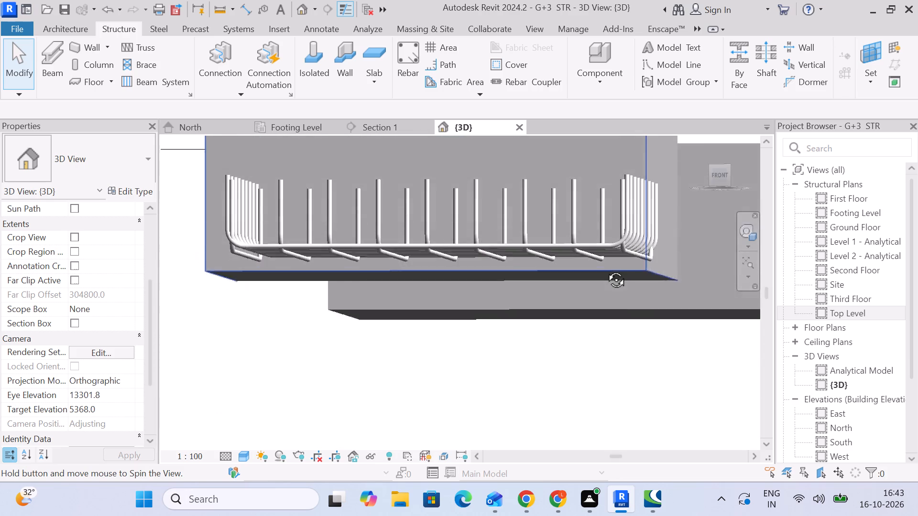
shift+middle_drag(605, 269, 618, 280)
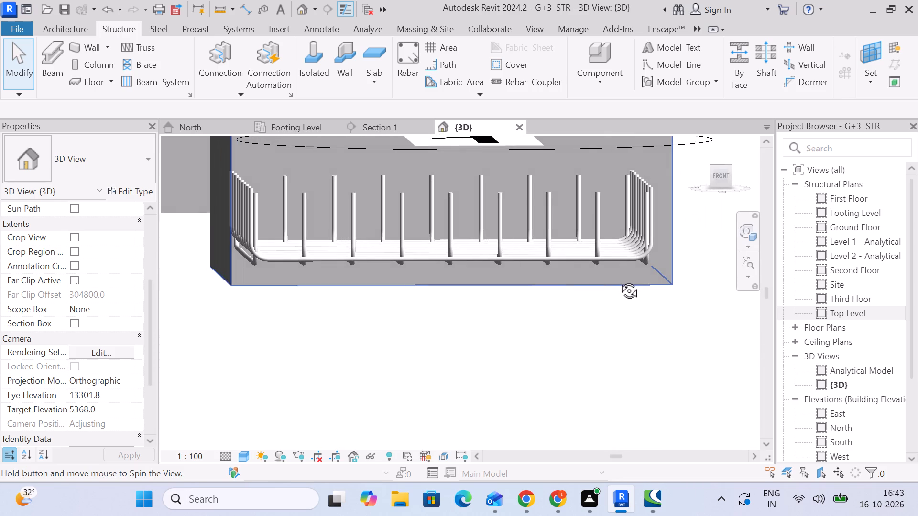
shift+middle_drag(618, 280, 612, 271)
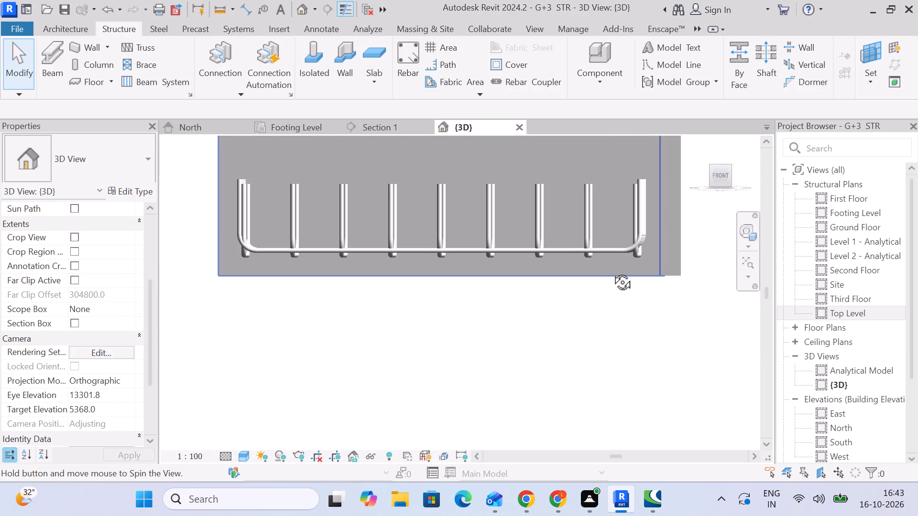
shift+middle_drag(612, 271, 601, 271)
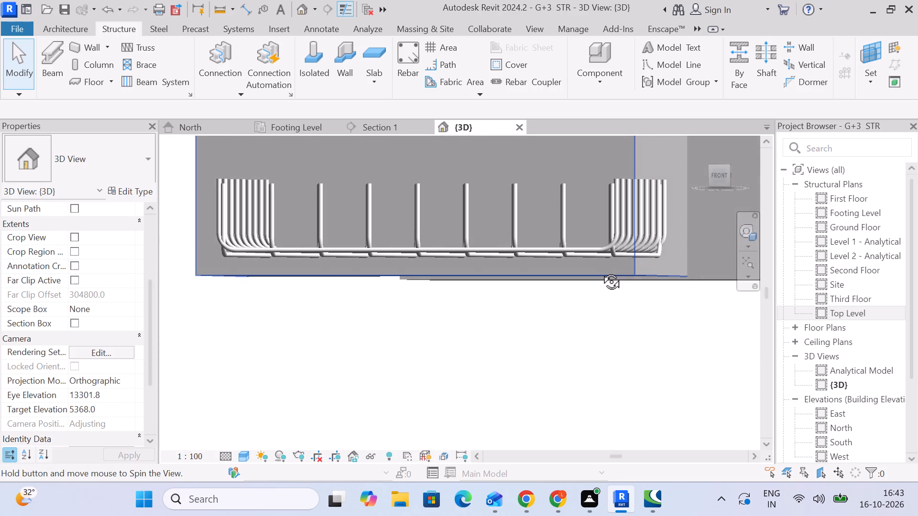
shift+middle_drag(601, 271, 580, 298)
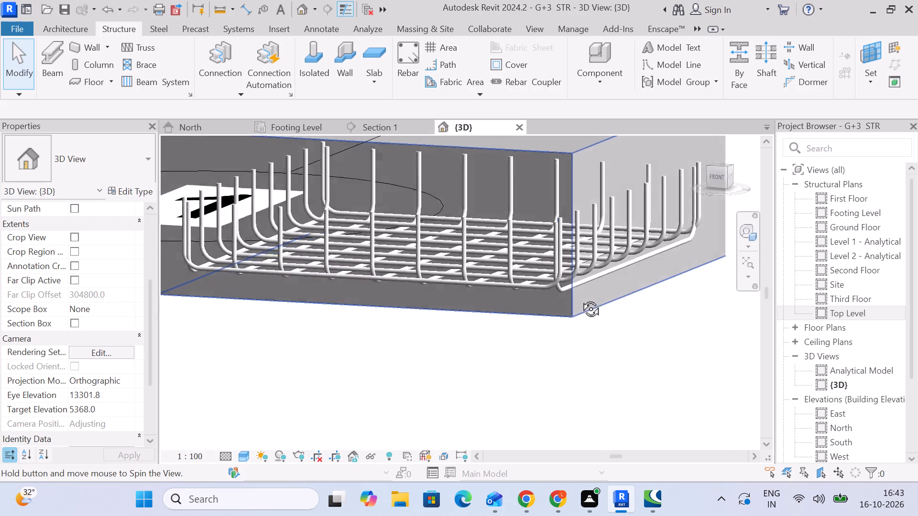
shift+middle_drag(580, 298, 626, 288)
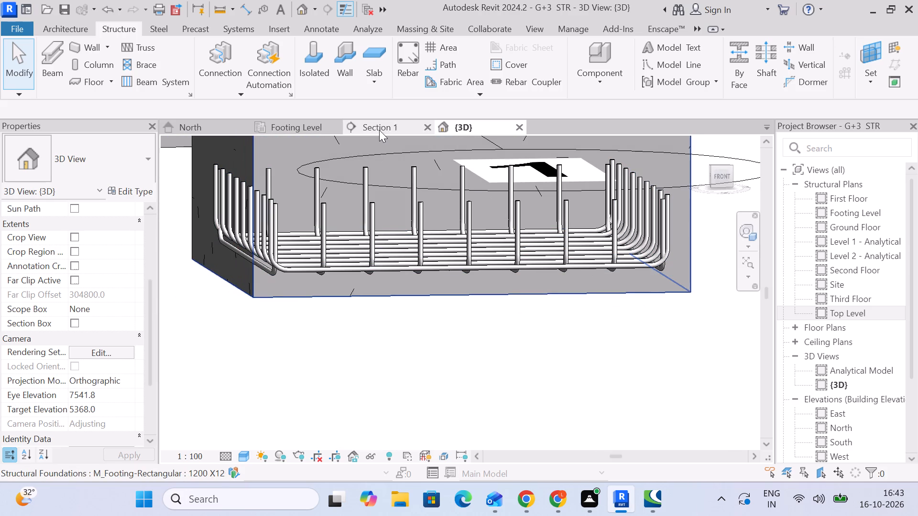
Select each rebar set in turn in Section 1 and compare its direction and level with the 3D view.
click(382, 129)
scroll(414, 293, up, 5)
click(381, 262)
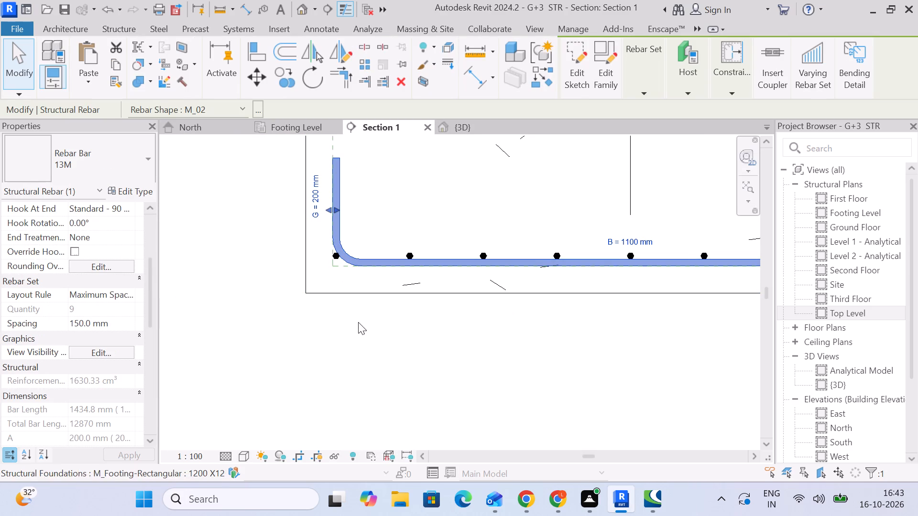
click(274, 257)
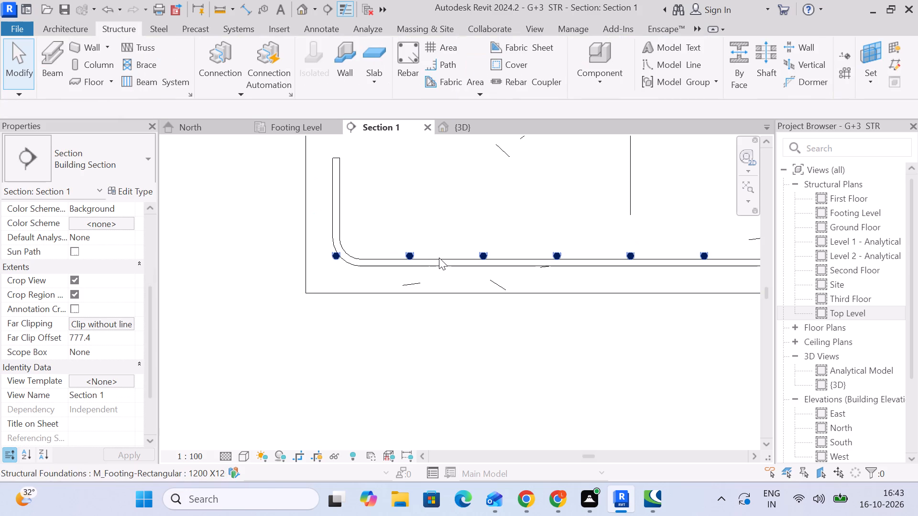
click(413, 258)
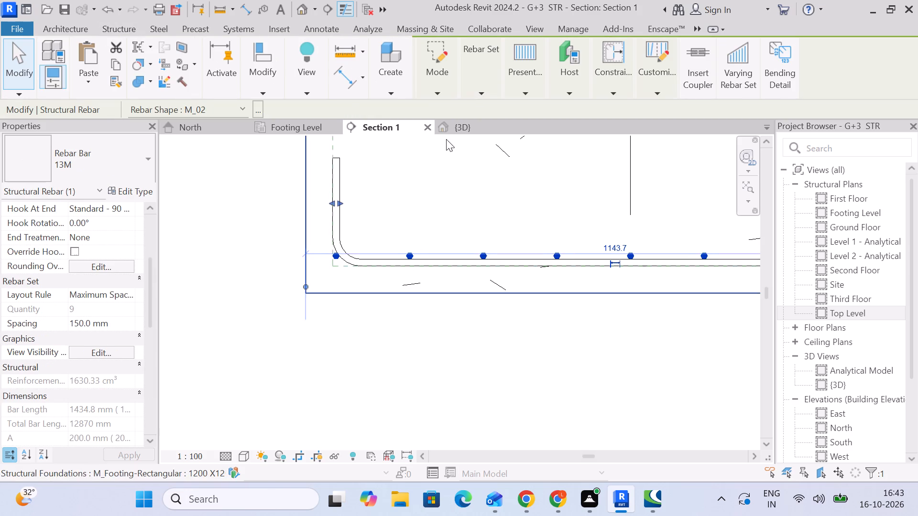
click(472, 128)
scroll(505, 344, down, 1)
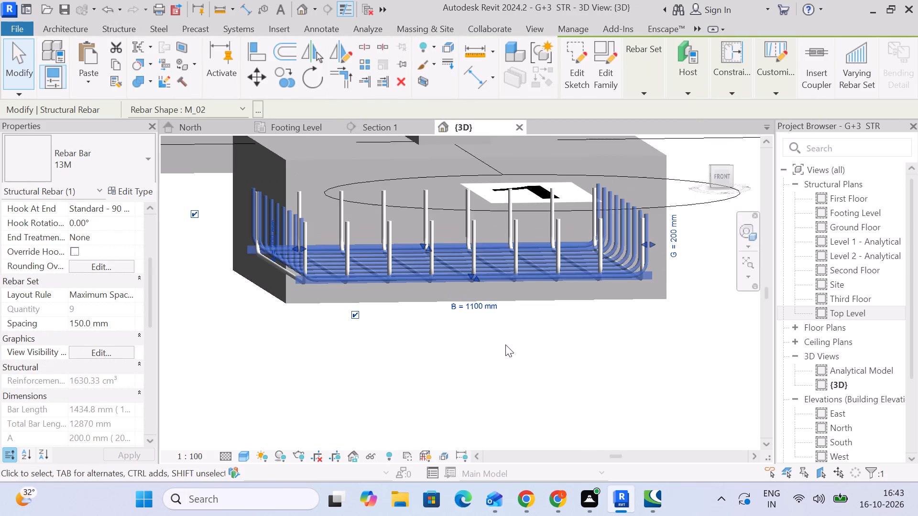
shift+middle_drag(505, 344, 491, 333)
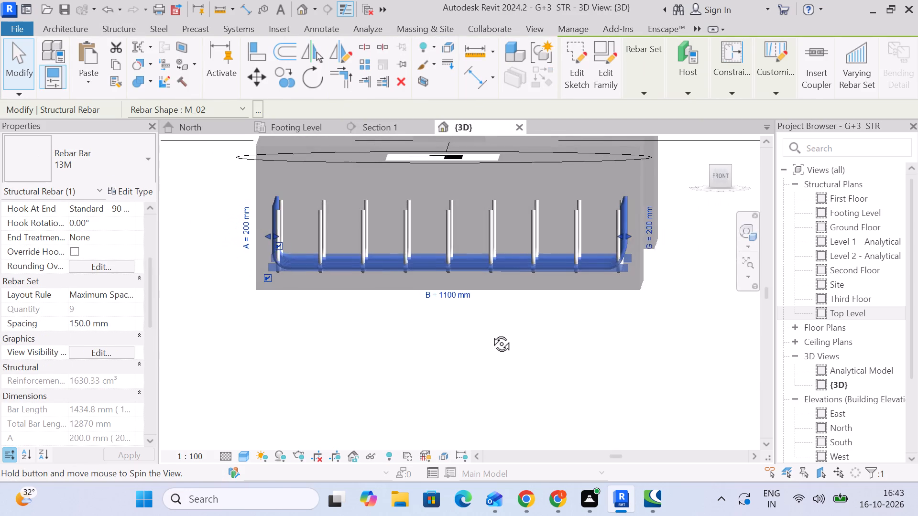
shift+middle_drag(491, 333, 492, 333)
click(388, 130)
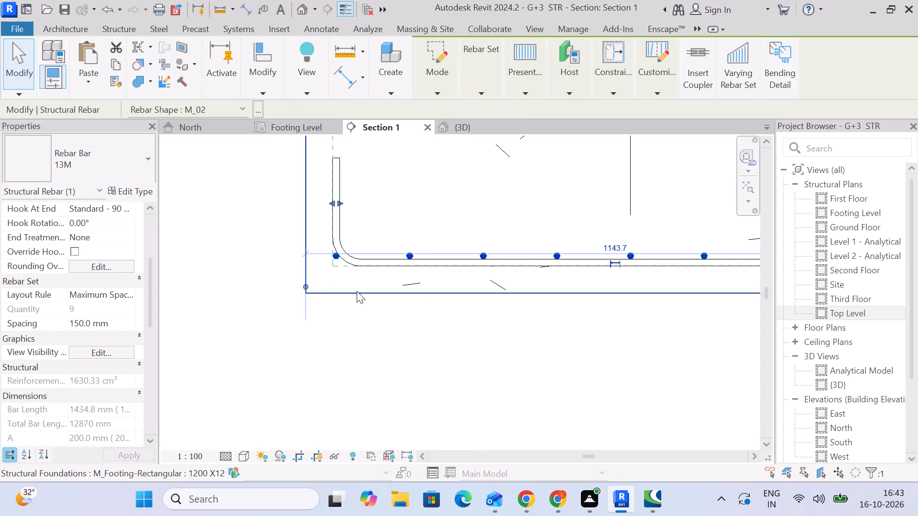
click(410, 271)
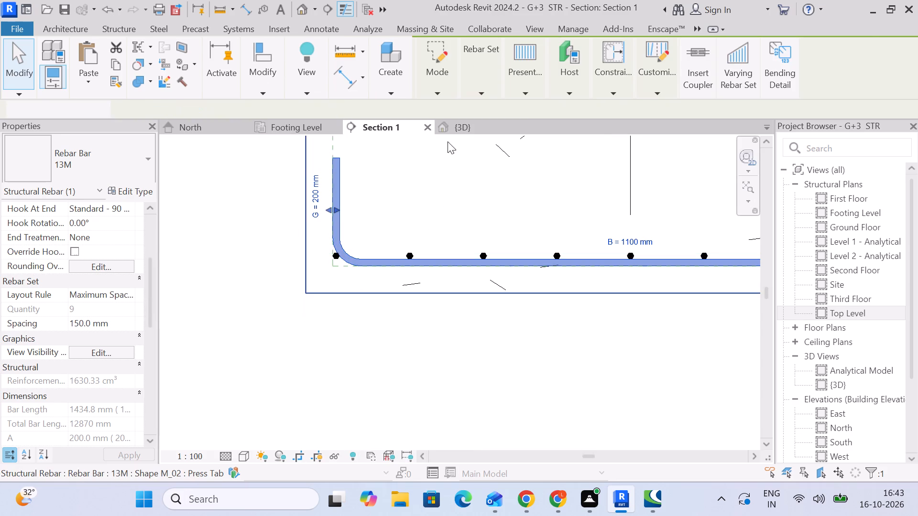
click(455, 128)
scroll(296, 286, up, 2)
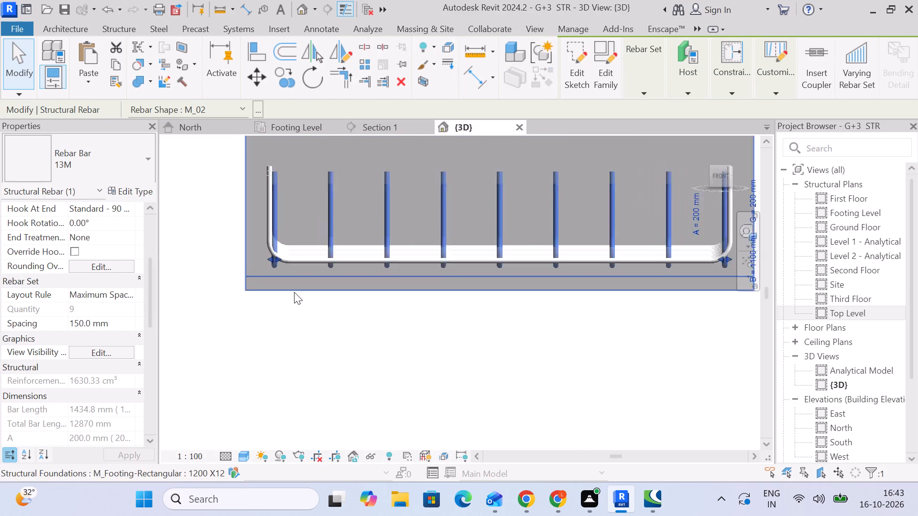
scroll(294, 292, up, 2)
scroll(294, 292, down, 9)
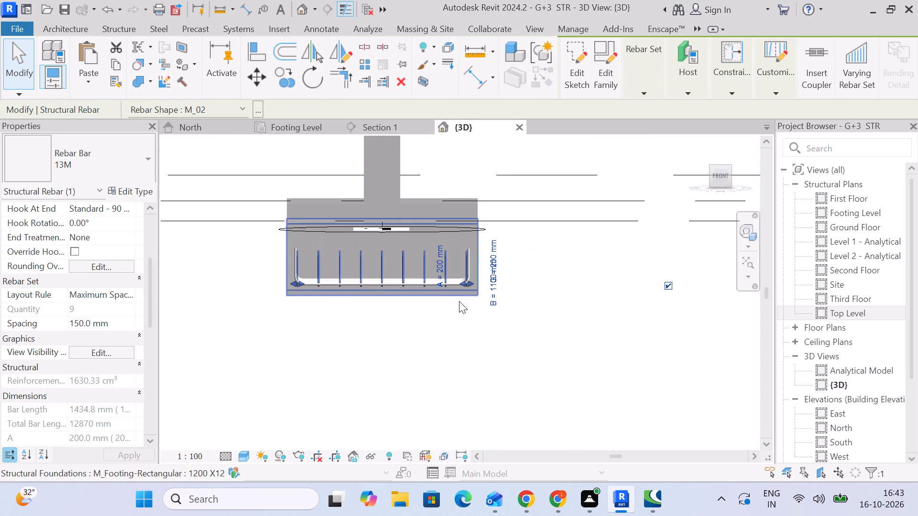
shift+middle_click(505, 301)
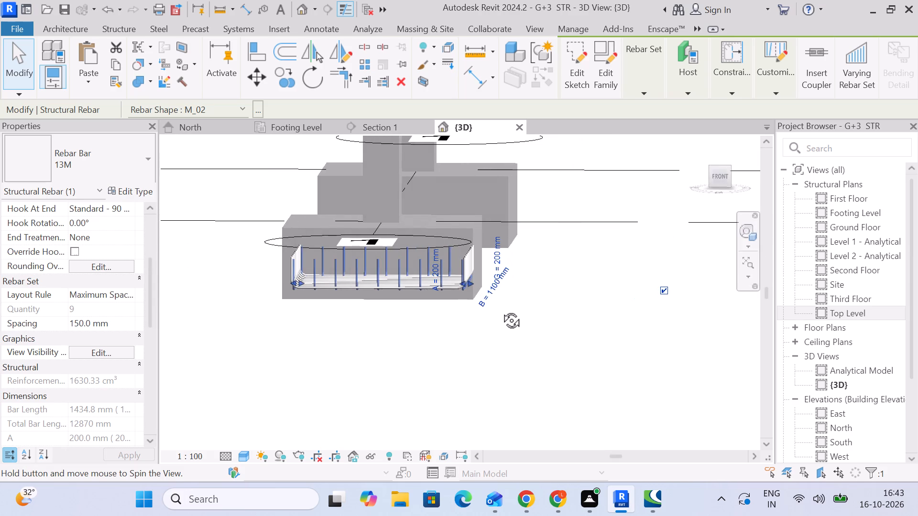
In Section 1, nudge the rebar set running along the section upward until it clears the end-on crossing bars.
click(399, 129)
scroll(336, 226, up, 4)
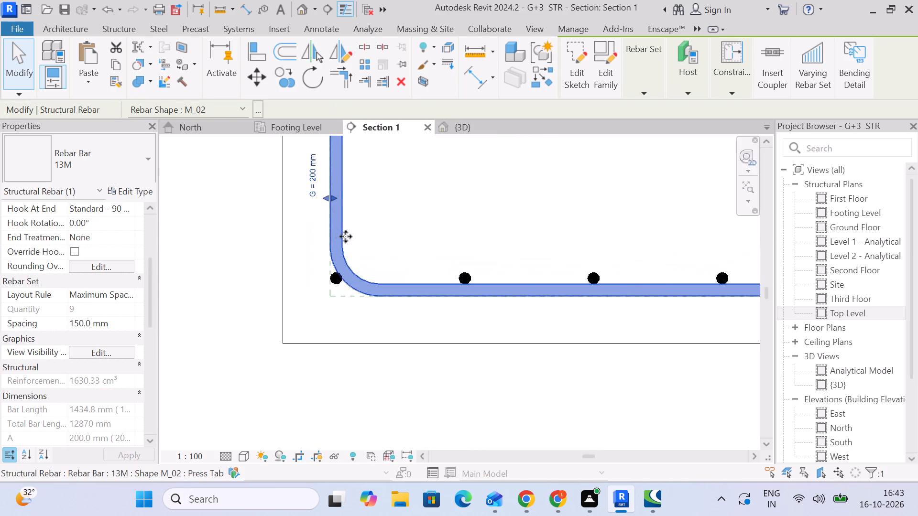
scroll(346, 238, down, 6)
middle_drag(402, 268, 377, 273)
scroll(379, 267, up, 2)
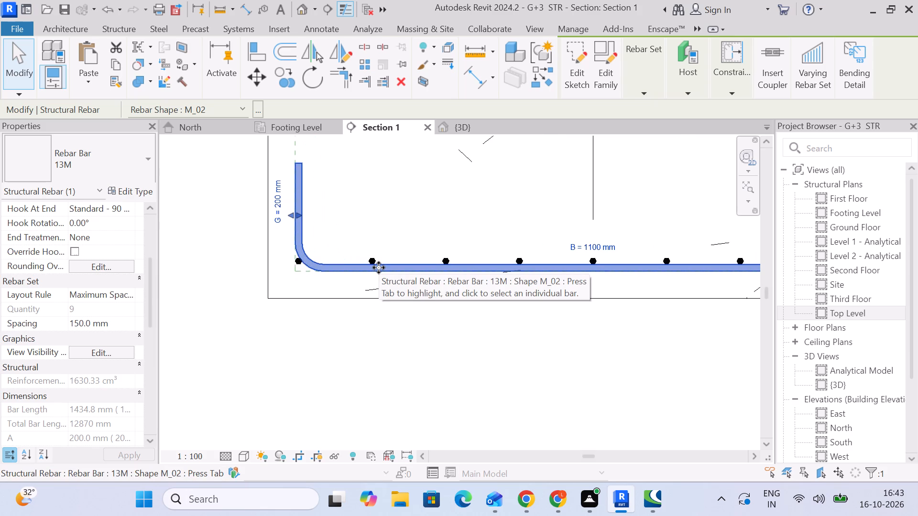
key(Up)
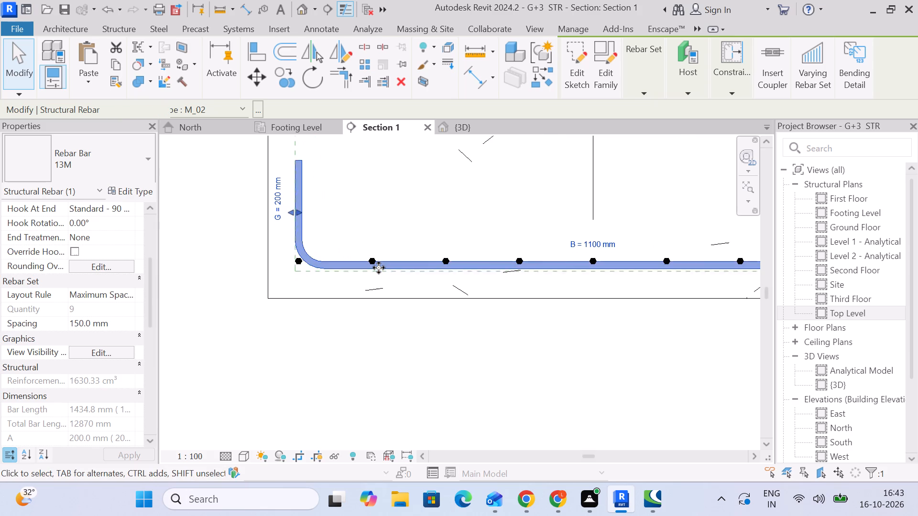
key(Up)
key(Up)
key(Up)
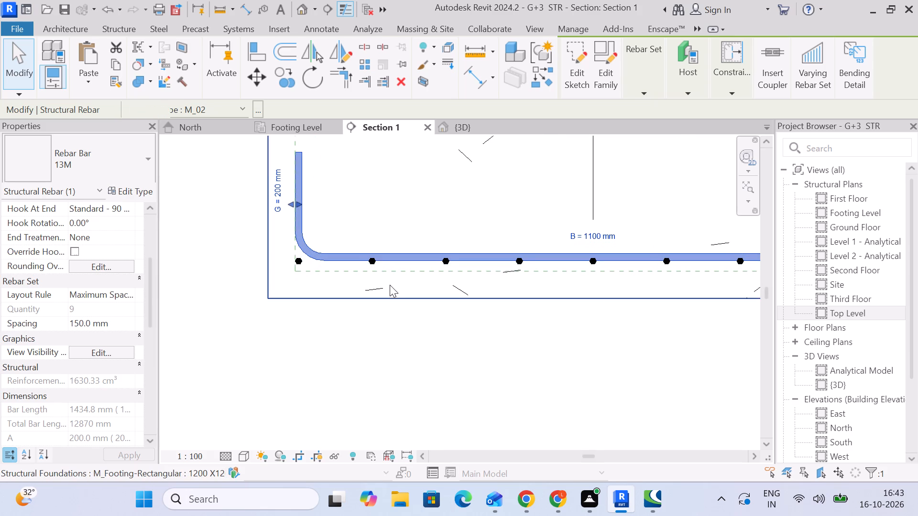
key(Up)
click(409, 331)
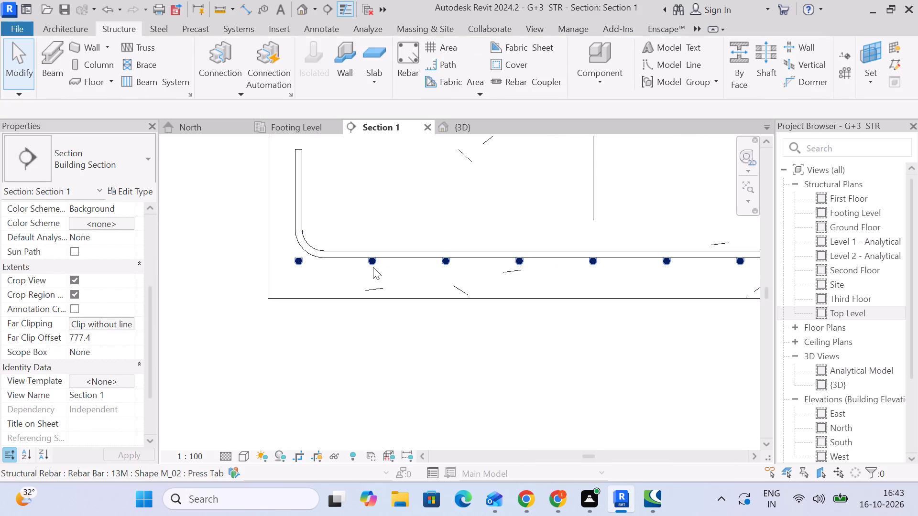
Nudge the end-on crossing bars in Section 1 down so they sit on the footing's bottom cover line.
click(373, 267)
key(Down)
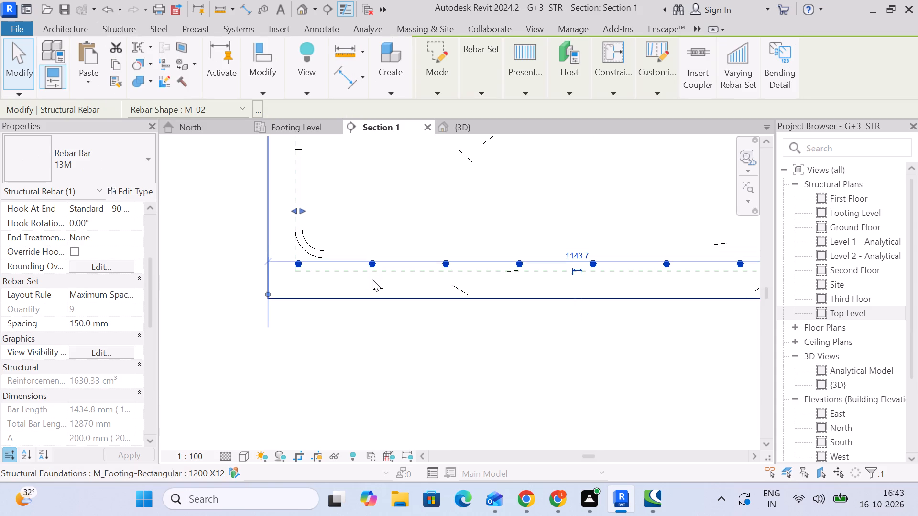
key(Down)
key(Down)
scroll(379, 262, up, 6)
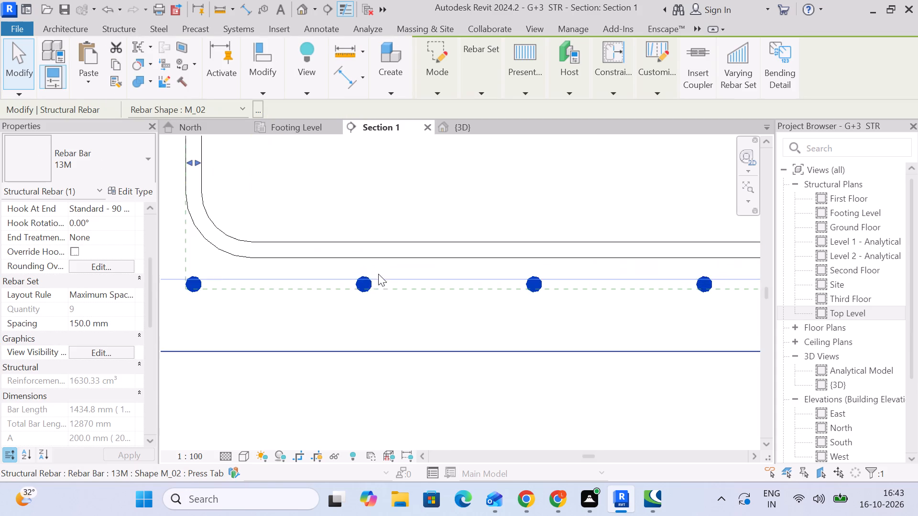
scroll(366, 294, up, 5)
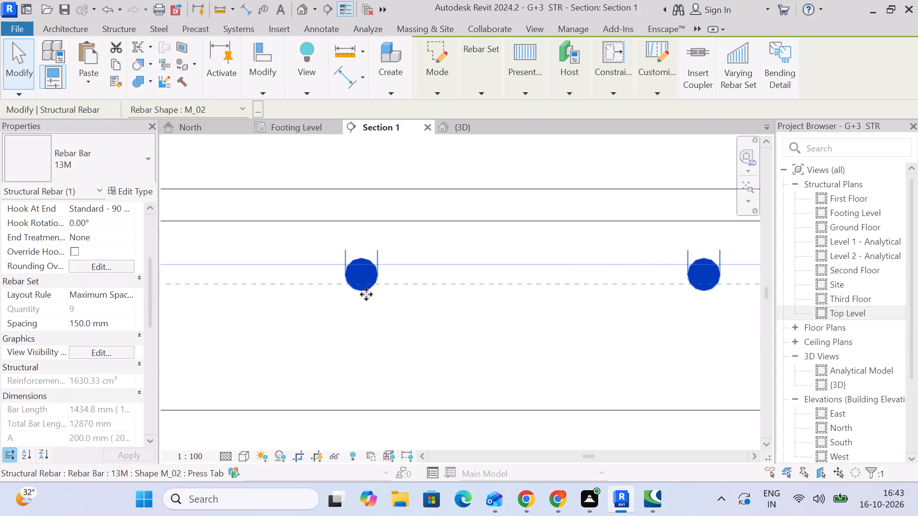
key(Up)
key(Up)
scroll(366, 295, down, 6)
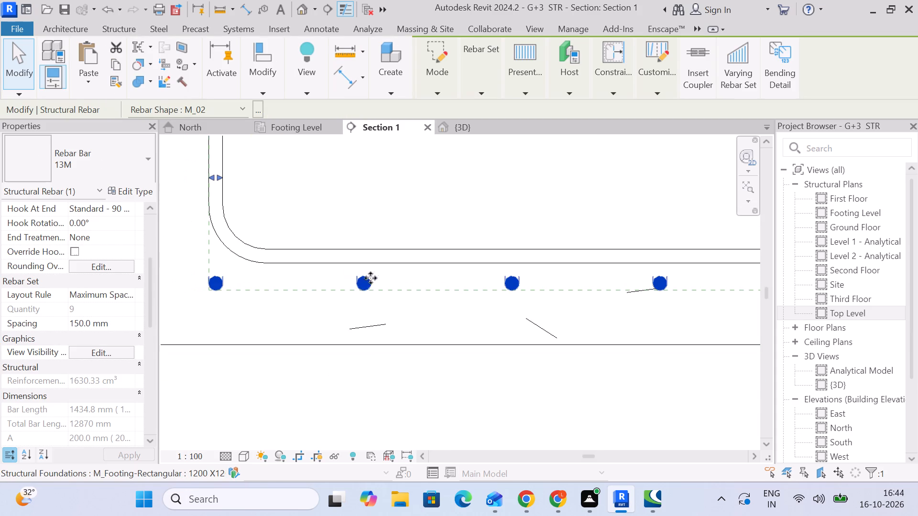
Nudge the rebar set running along Section 1 down so it rests just on top of the crossing bars.
click(371, 267)
key(Down)
key(Down)
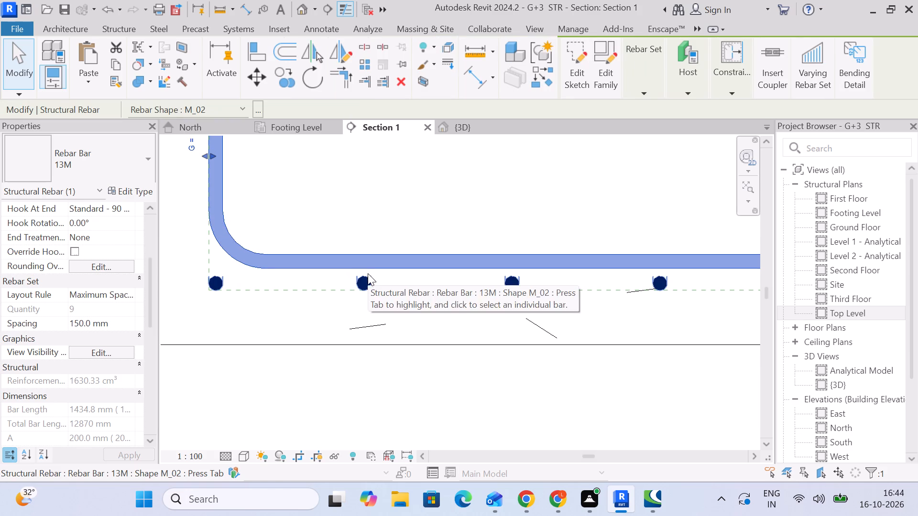
key(Down)
key(Down)
key(Down)
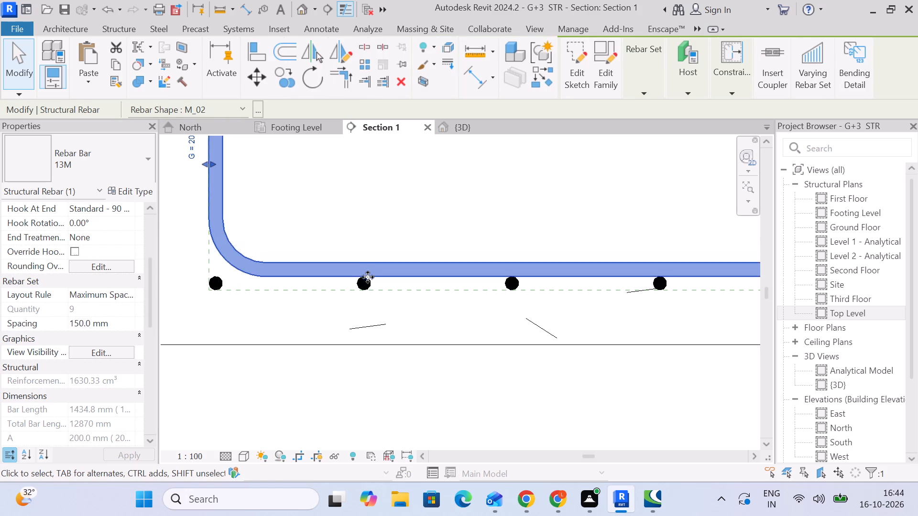
scroll(368, 295, down, 10)
middle_drag(382, 322, 358, 316)
click(391, 330)
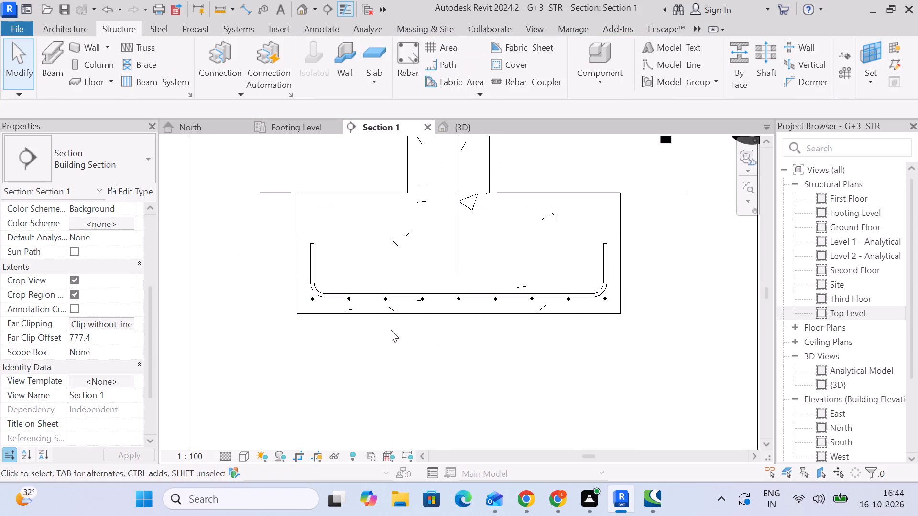
Examine the adjusted rebar mesh in 3D, from the front and obliquely around the footing's corner.
click(454, 131)
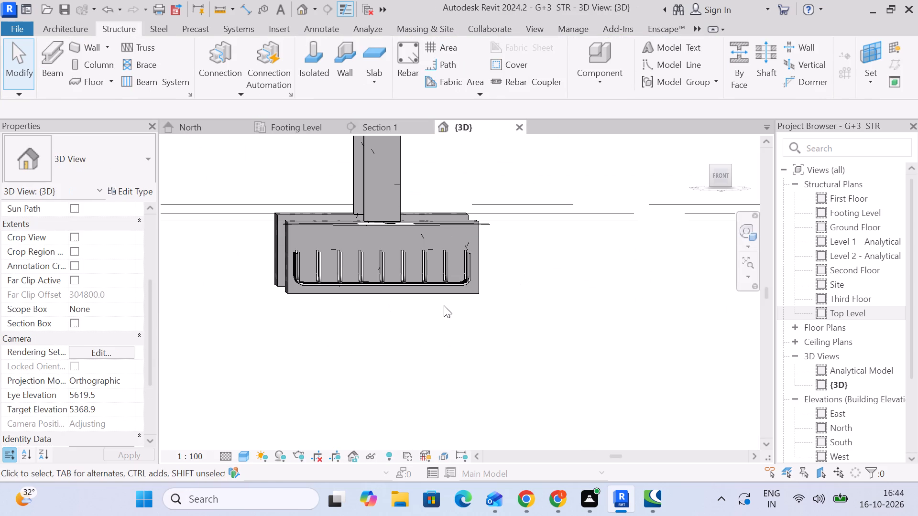
click(725, 173)
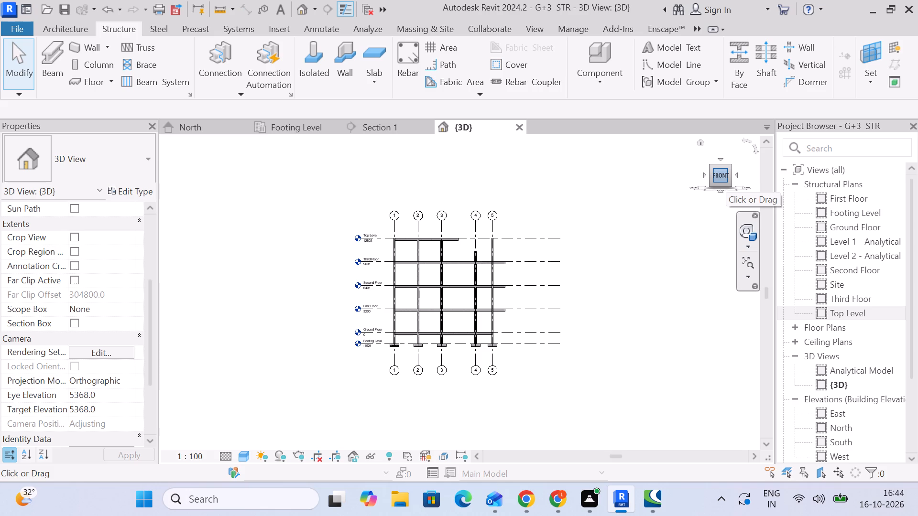
scroll(408, 371, up, 2)
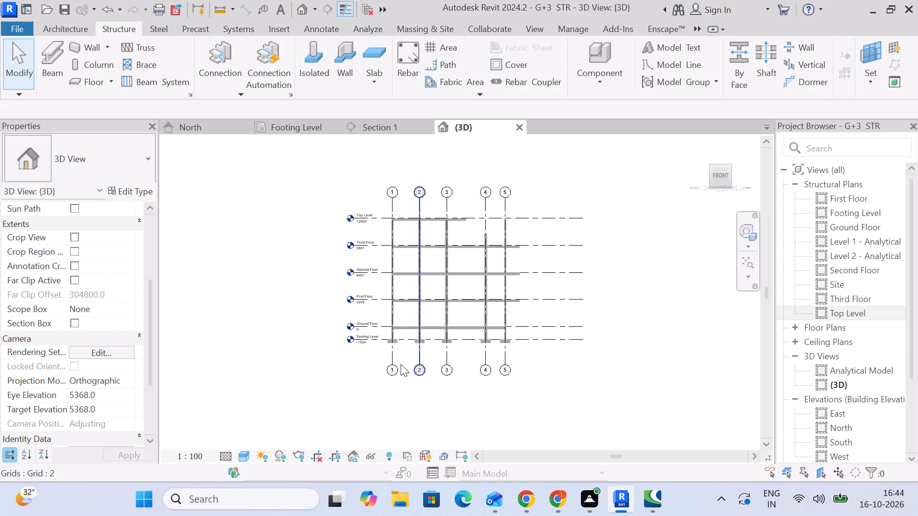
scroll(401, 364, up, 20)
scroll(401, 364, up, 1)
scroll(328, 287, up, 5)
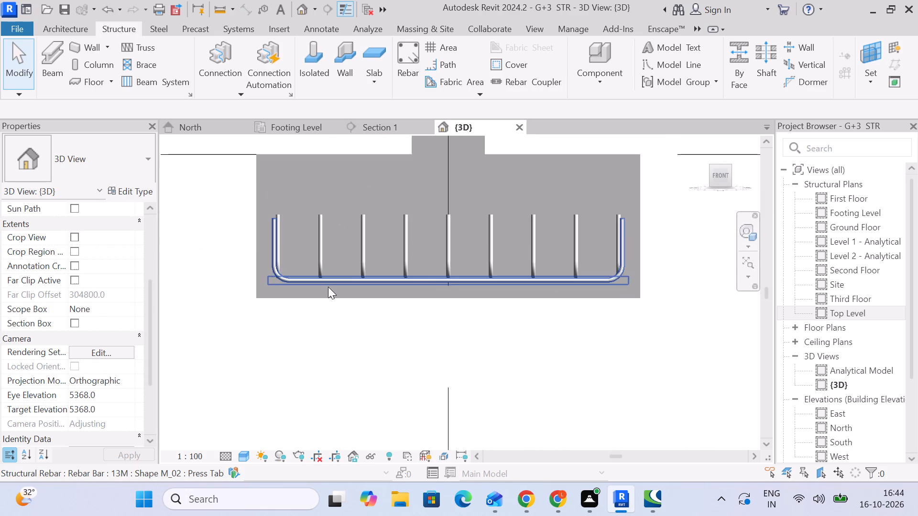
scroll(344, 285, down, 3)
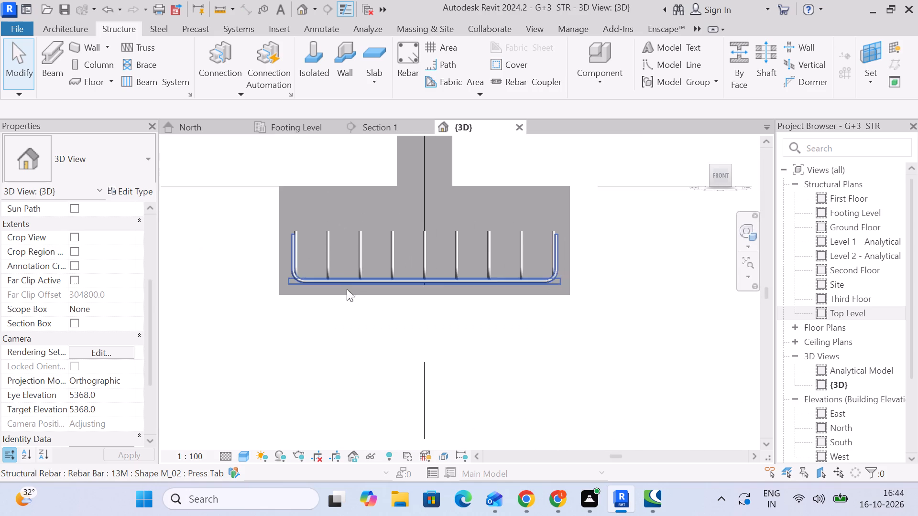
shift+middle_drag(614, 285, 592, 311)
scroll(554, 223, up, 4)
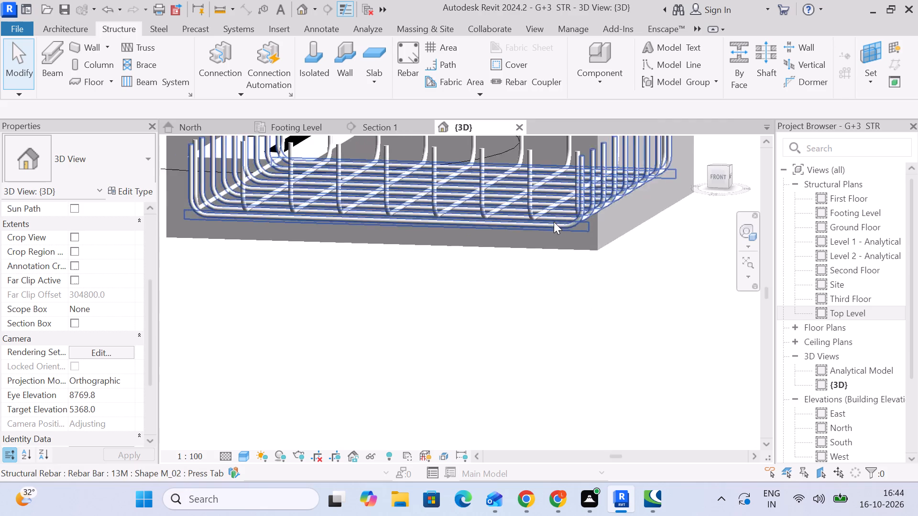
scroll(554, 222, up, 1)
shift+middle_drag(614, 313, 608, 322)
scroll(604, 308, down, 5)
middle_drag(649, 281, 531, 382)
scroll(464, 332, up, 4)
middle_drag(626, 390, 568, 417)
scroll(569, 414, up, 1)
scroll(574, 411, down, 4)
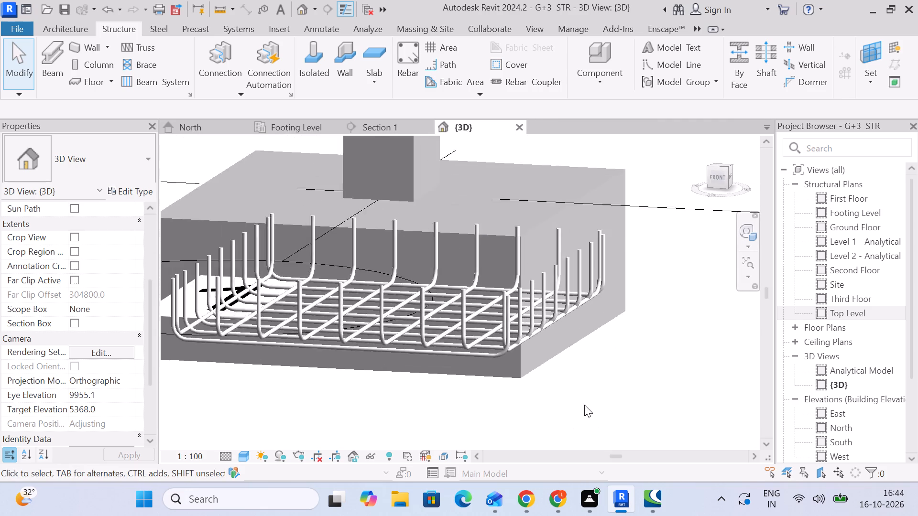
scroll(584, 405, down, 1)
shift+middle_drag(594, 392, 561, 404)
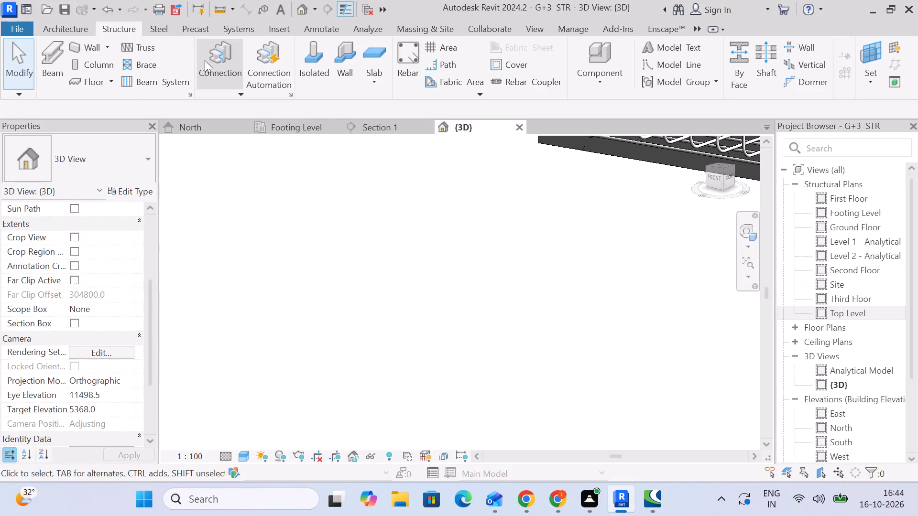
Inspect up close in 3D how the crossing bars and upright hooks meet at the footing's front corner.
middle_drag(603, 265, 396, 372)
scroll(519, 254, down, 1)
middle_drag(515, 301, 388, 379)
scroll(487, 341, up, 4)
scroll(398, 402, down, 3)
middle_drag(396, 401, 424, 390)
middle_drag(424, 393, 530, 221)
scroll(439, 332, down, 3)
shift+middle_drag(423, 364, 462, 343)
middle_drag(445, 361, 455, 213)
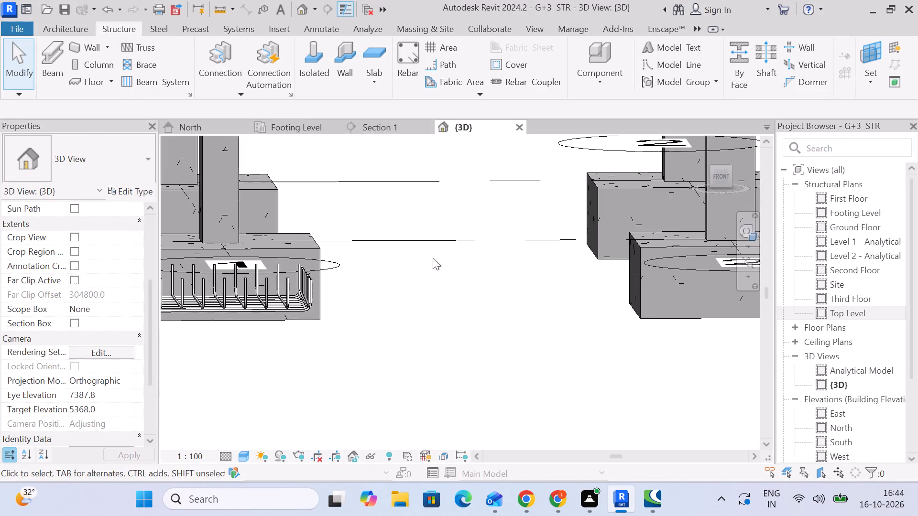
shift+middle_drag(408, 305, 373, 313)
scroll(314, 262, up, 5)
scroll(340, 222, up, 4)
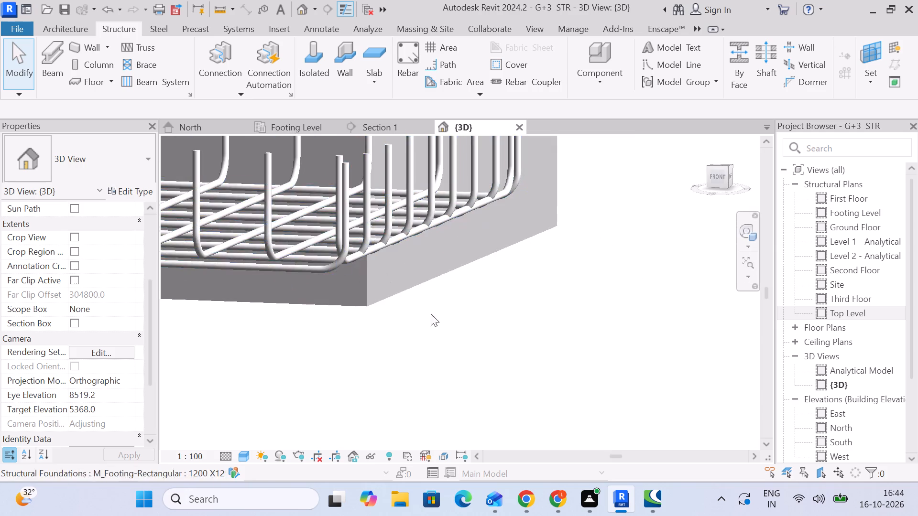
middle_drag(498, 360, 519, 363)
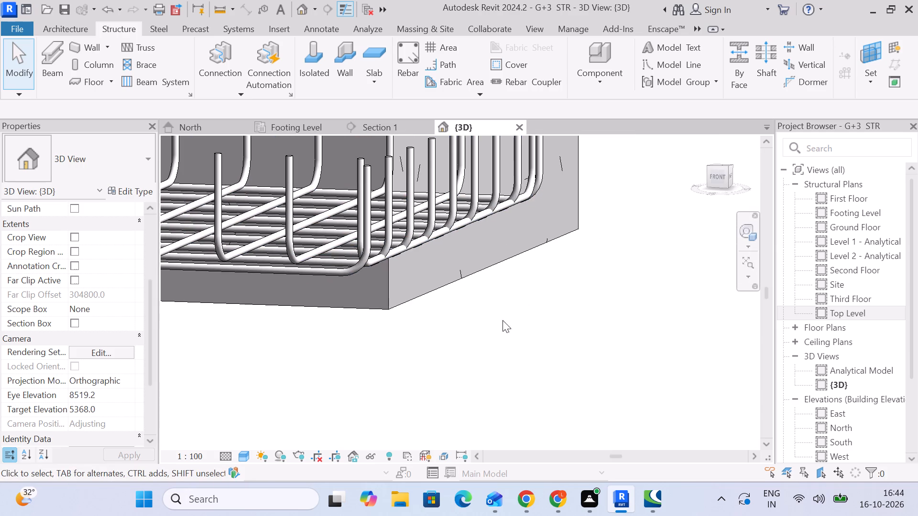
scroll(483, 369, down, 3)
middle_drag(494, 347, 491, 385)
scroll(460, 366, up, 4)
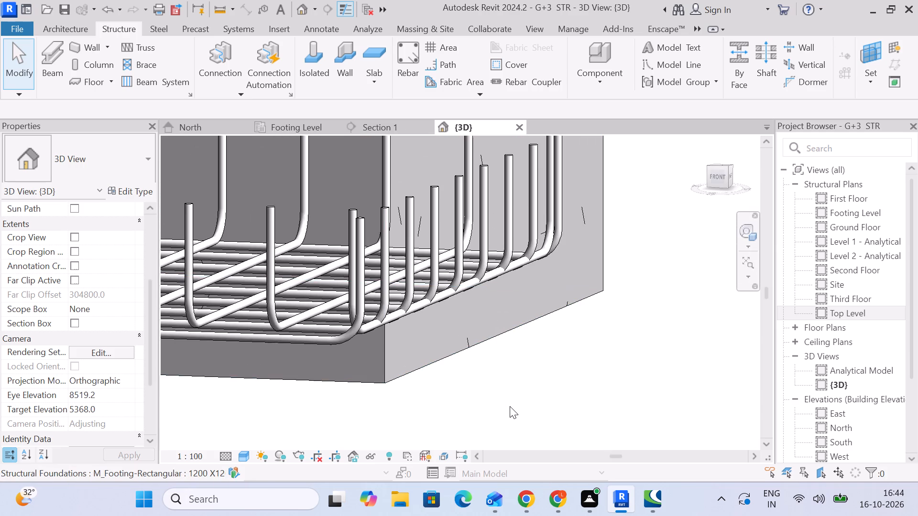
middle_drag(510, 406, 621, 406)
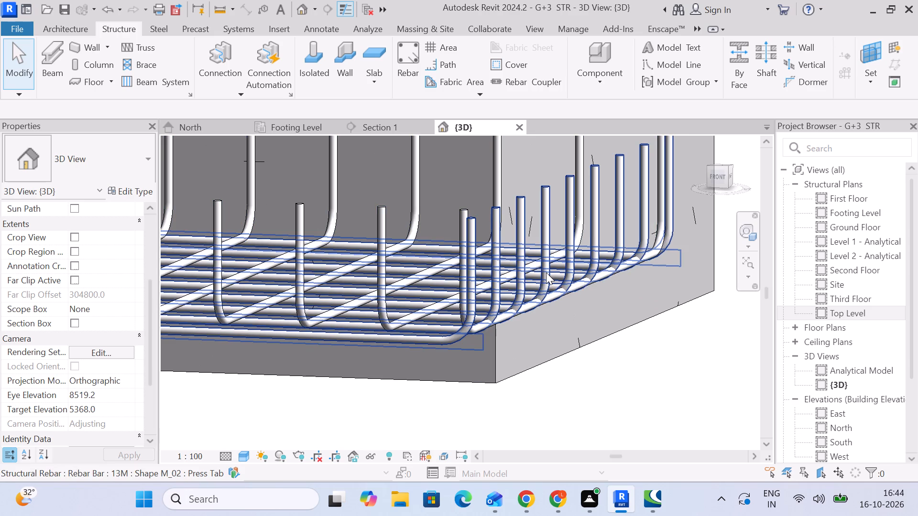
Examine the rebar mesh's opposite end and its underside in 3D, checking that the two bar layers stay apart.
scroll(567, 322, down, 3)
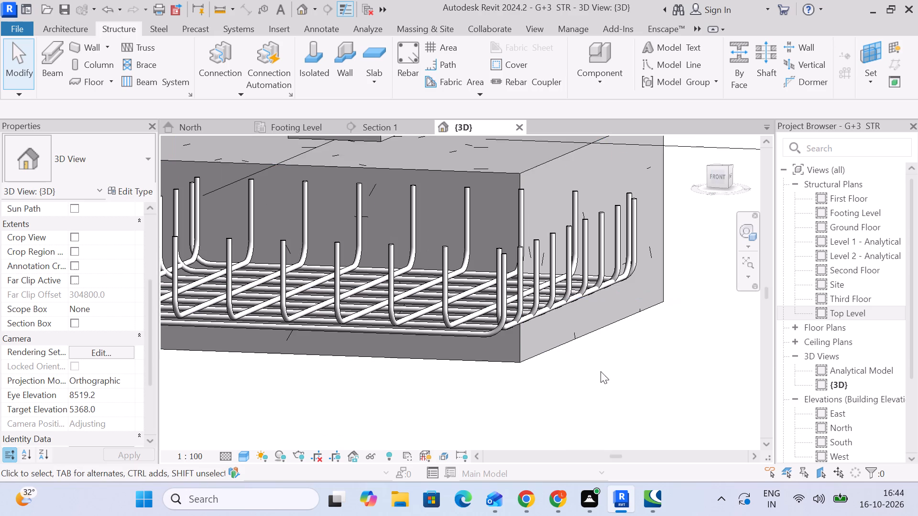
shift+middle_drag(621, 384, 614, 386)
middle_drag(389, 351, 541, 392)
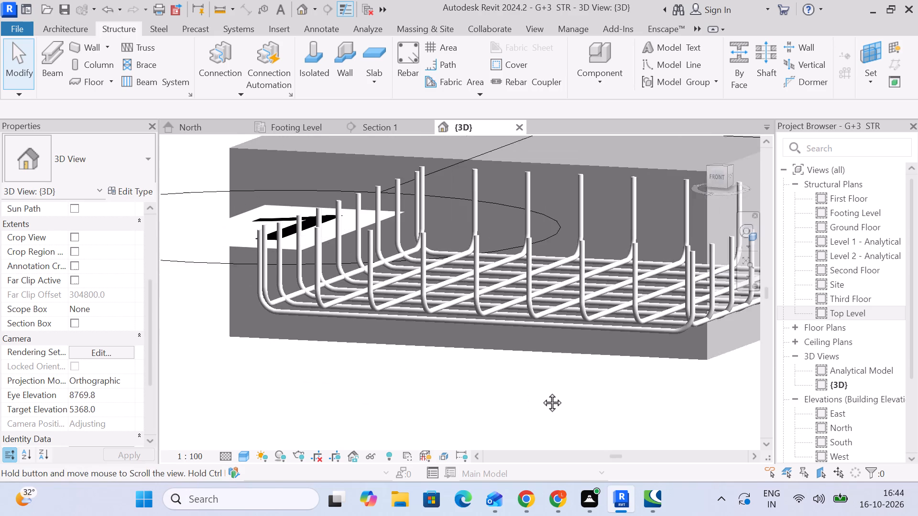
middle_drag(541, 392, 544, 392)
scroll(532, 405, down, 4)
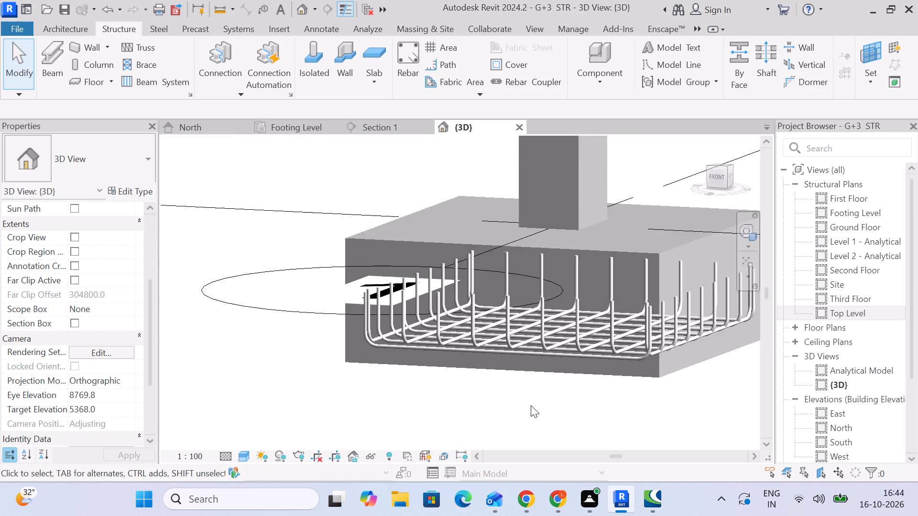
middle_drag(530, 405, 569, 409)
scroll(592, 403, down, 1)
middle_drag(591, 398, 512, 236)
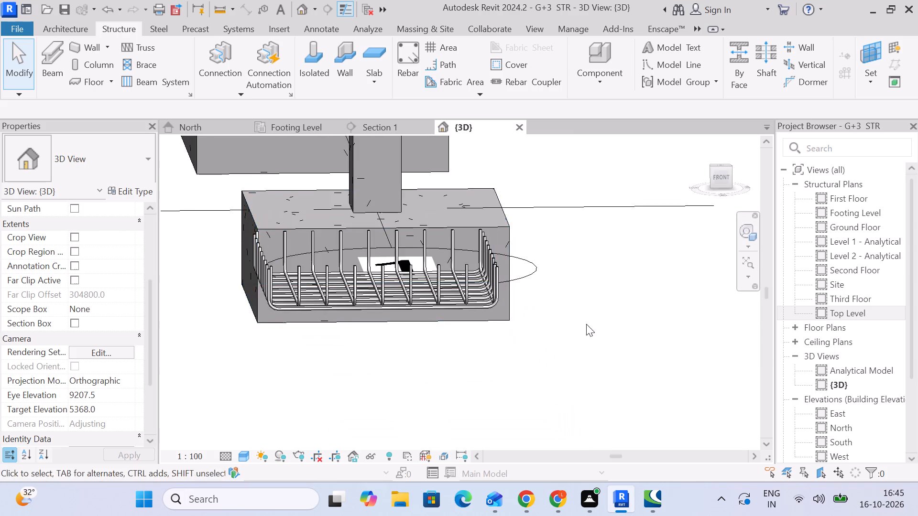
middle_drag(590, 333, 594, 311)
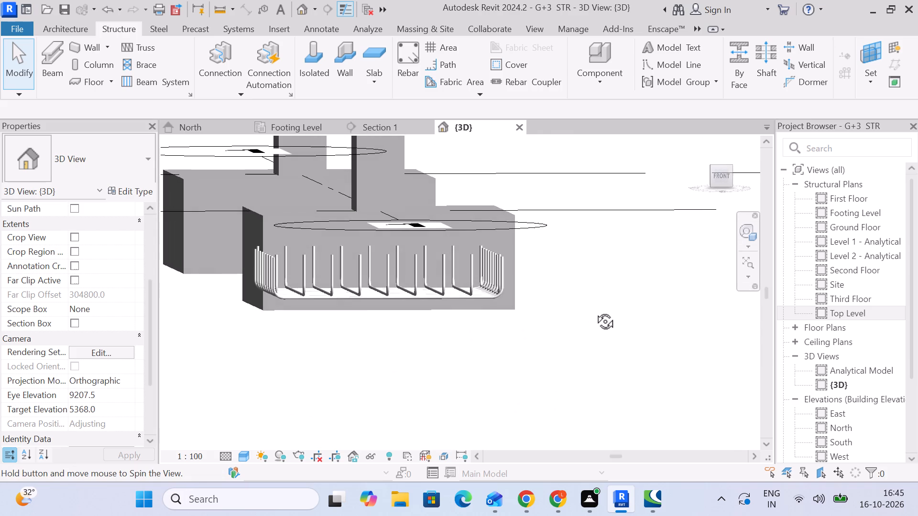
middle_drag(594, 311, 568, 297)
scroll(499, 310, up, 10)
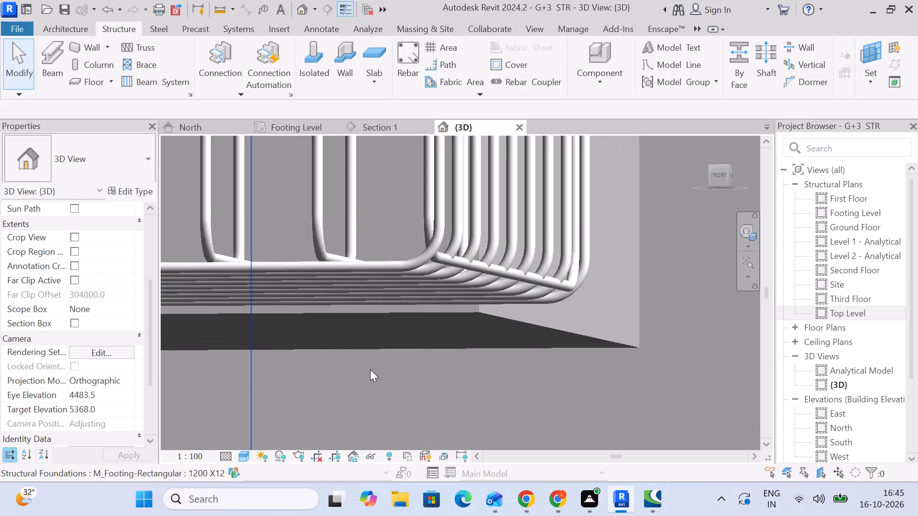
shift+middle_drag(390, 369, 406, 371)
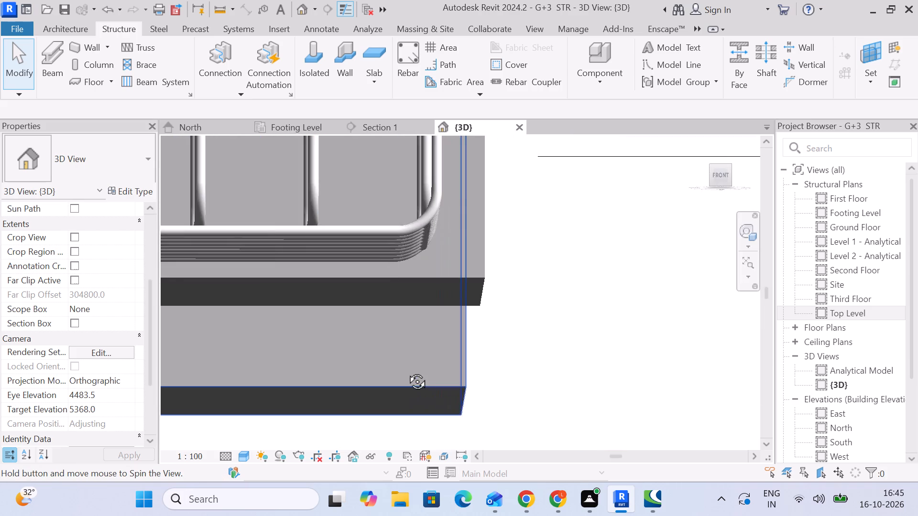
shift+middle_drag(406, 371, 407, 377)
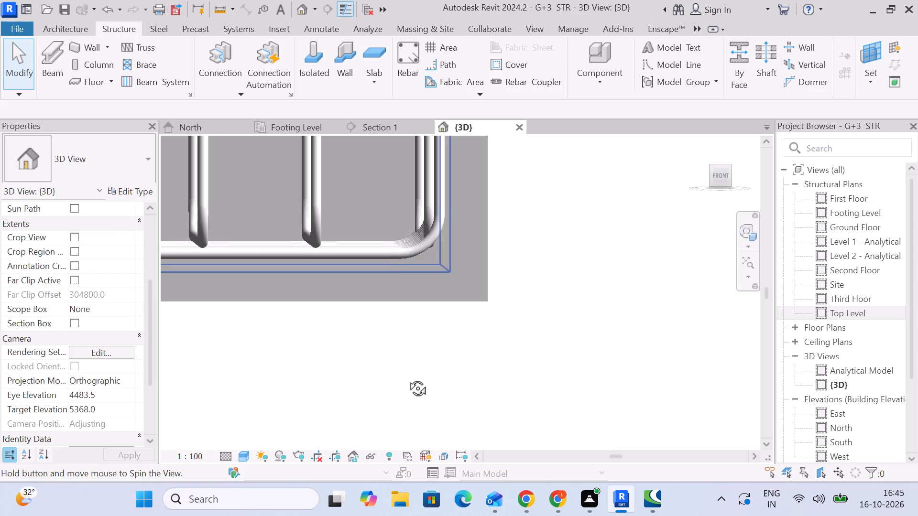
shift+middle_drag(407, 377, 406, 377)
Nudge the upper rebar set, running front to back, slightly up and sideways so its end bar sits inside the crossing bars' bend.
click(323, 221)
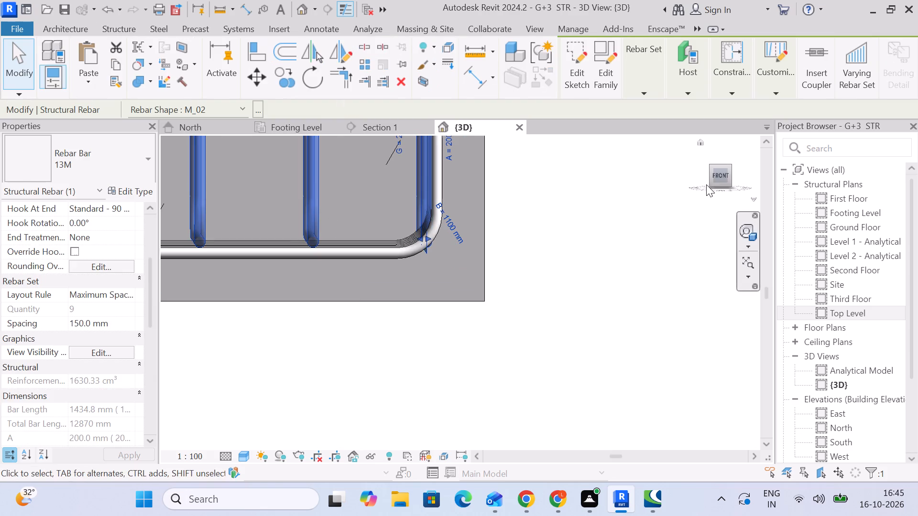
click(721, 174)
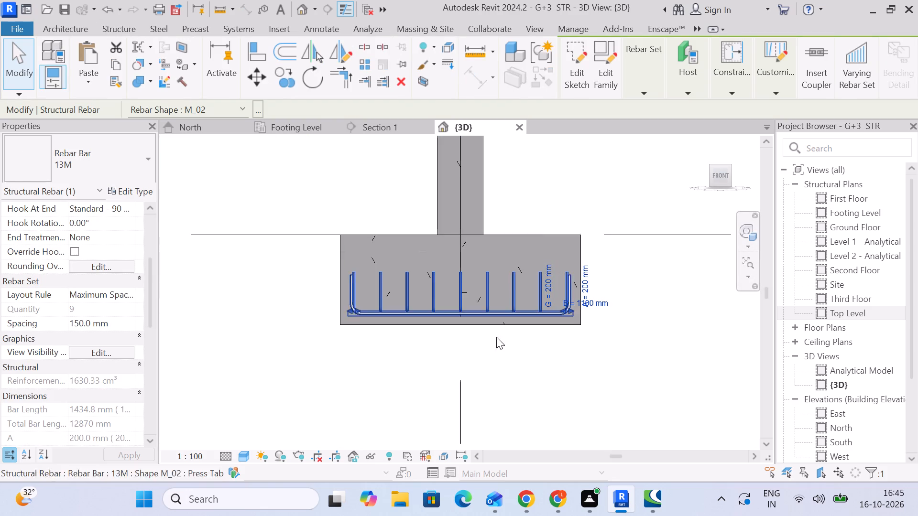
scroll(562, 328, up, 16)
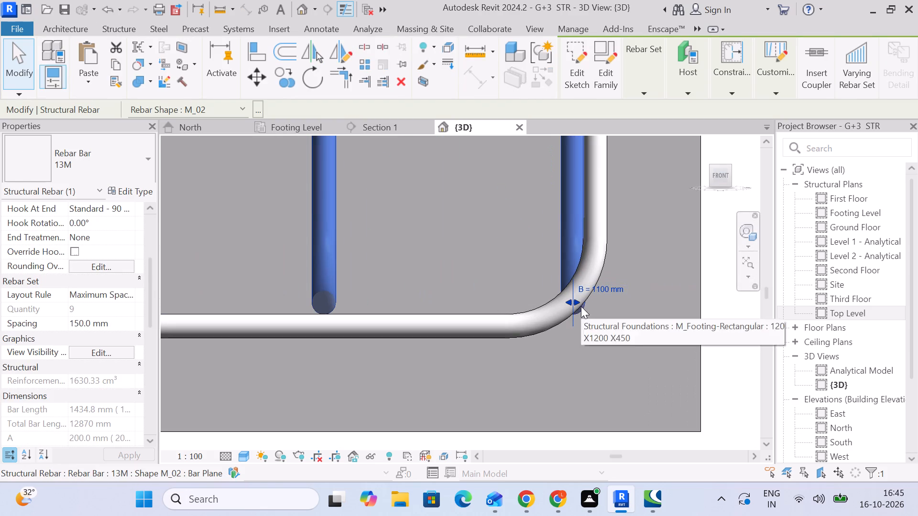
key(Up)
key(Up)
key(Left)
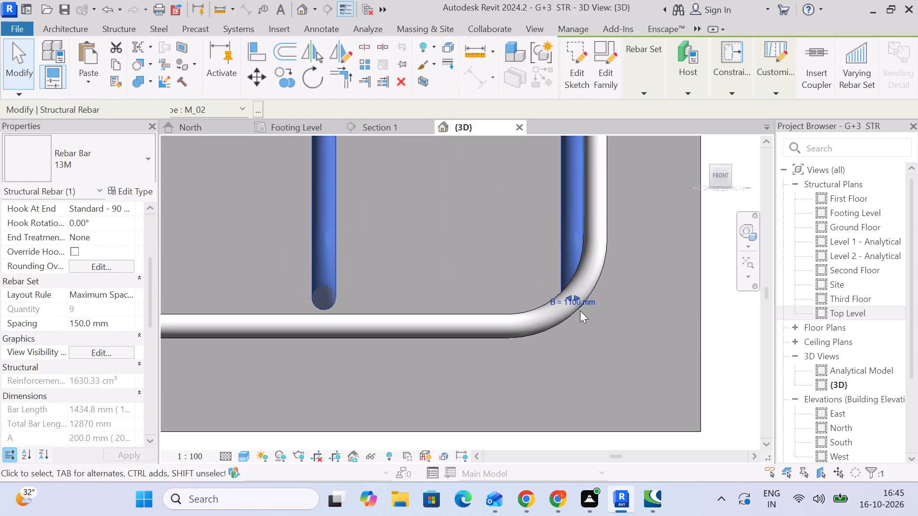
key(Left)
key(Left)
key(Left)
key(Left)
key(Left)
key(Left)
key(Left)
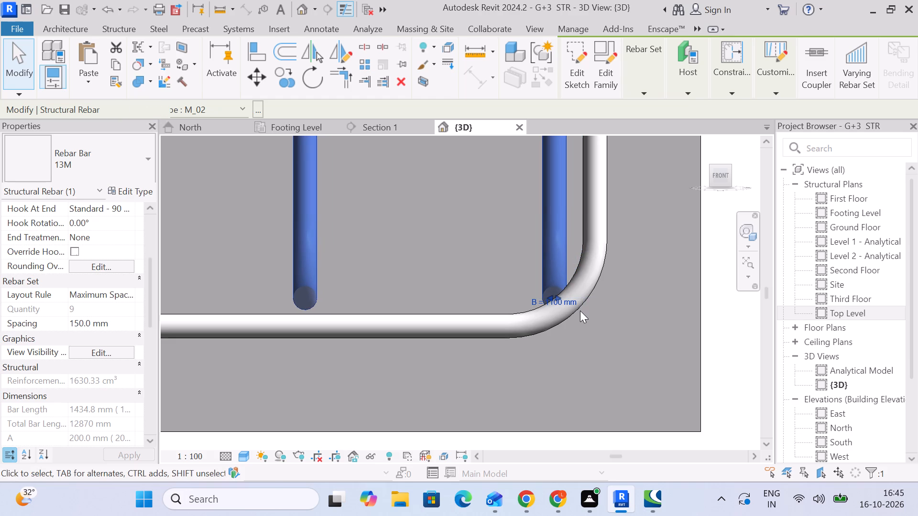
key(Left)
key(Right)
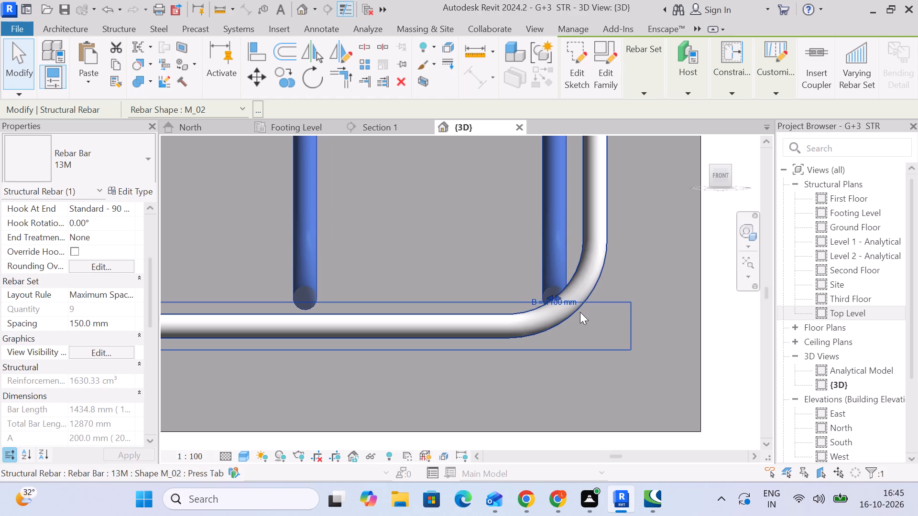
key(Right)
Pull the same rebar set's opposite end bar inward, inside the crossing bars' bend at the footing's other front corner.
scroll(585, 320, down, 11)
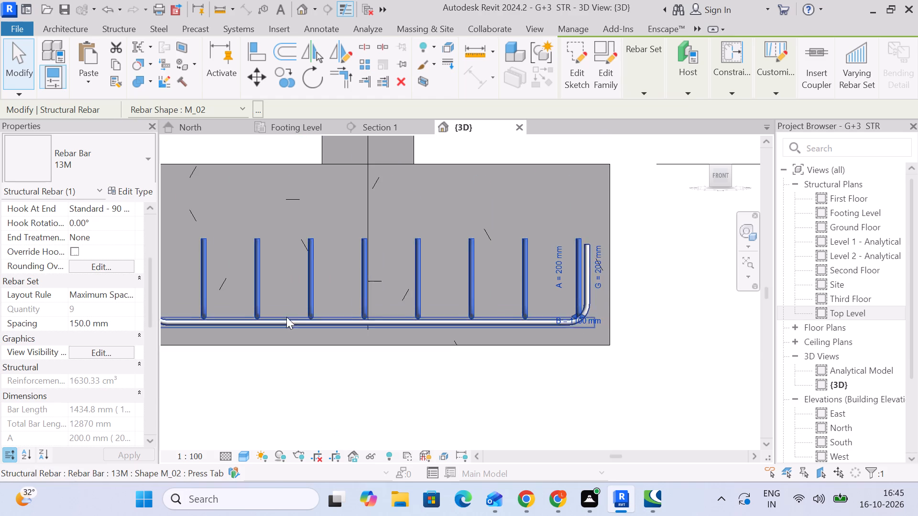
middle_drag(286, 317, 653, 283)
scroll(627, 286, up, 4)
scroll(442, 275, up, 4)
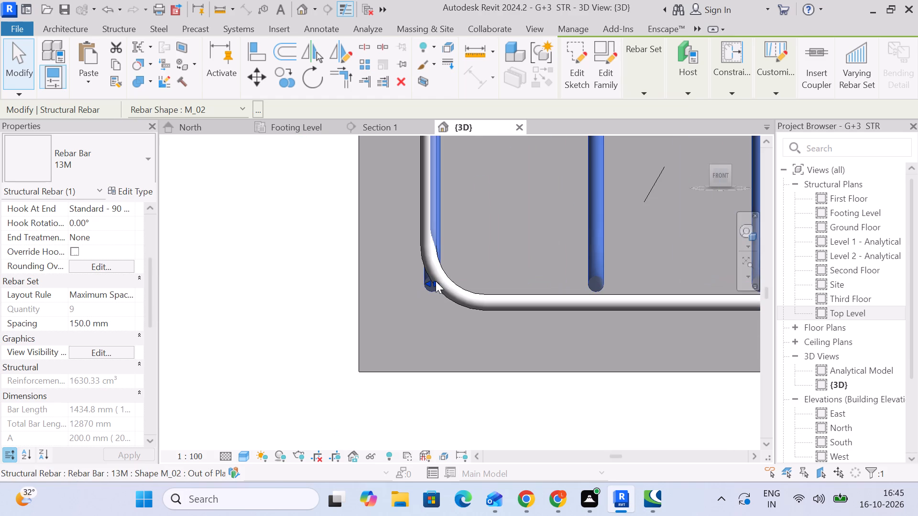
drag(436, 281, 452, 281)
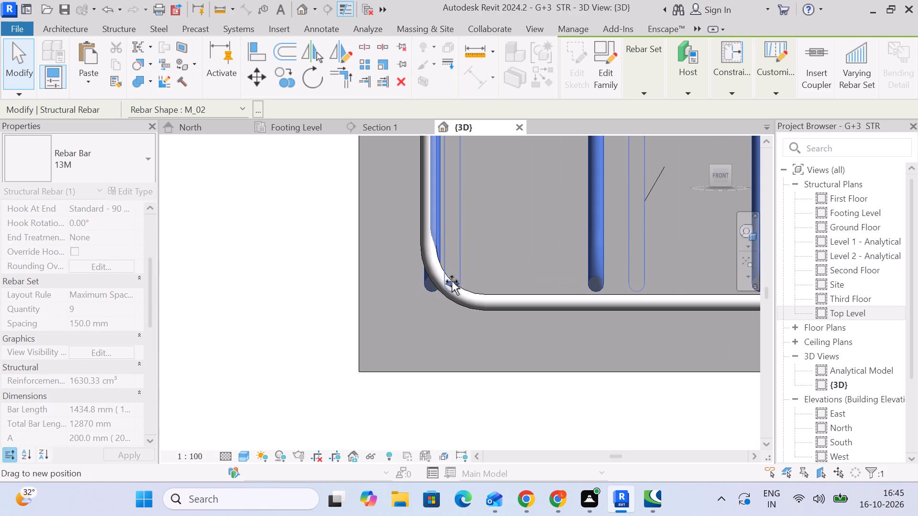
drag(452, 281, 451, 282)
scroll(467, 296, down, 6)
scroll(573, 336, down, 5)
middle_drag(573, 339, 456, 347)
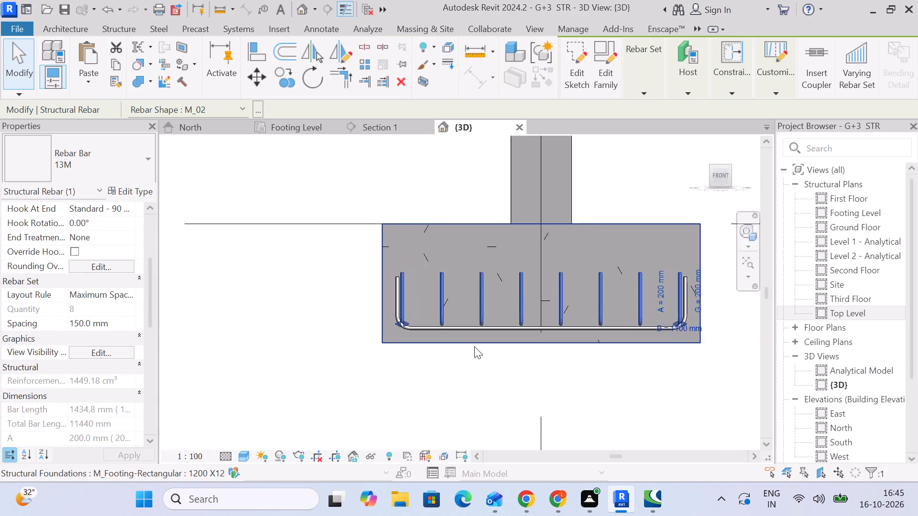
scroll(474, 346, down, 5)
middle_drag(575, 351, 526, 335)
scroll(529, 331, up, 5)
click(655, 272)
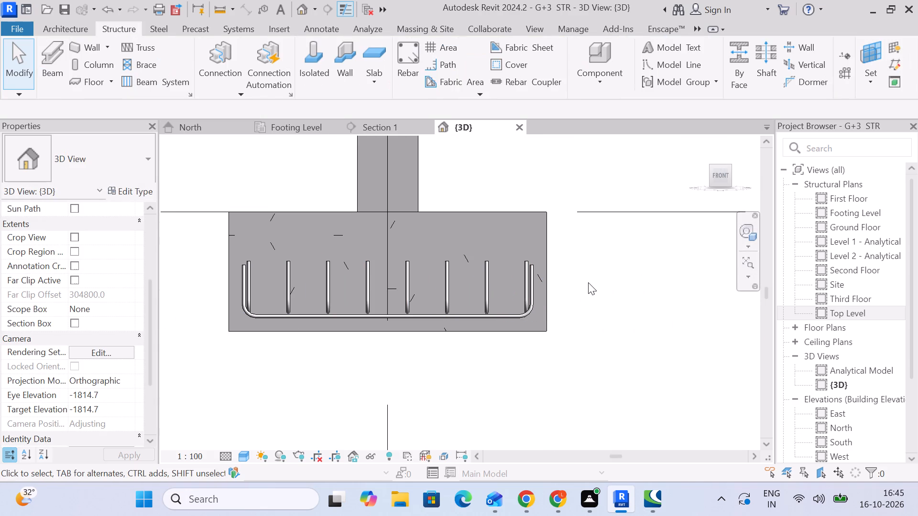
Pull the first end bar of the lower rebar set, running parallel to the footing's front face, inward from the crossing hooks.
middle_drag(588, 282, 605, 312)
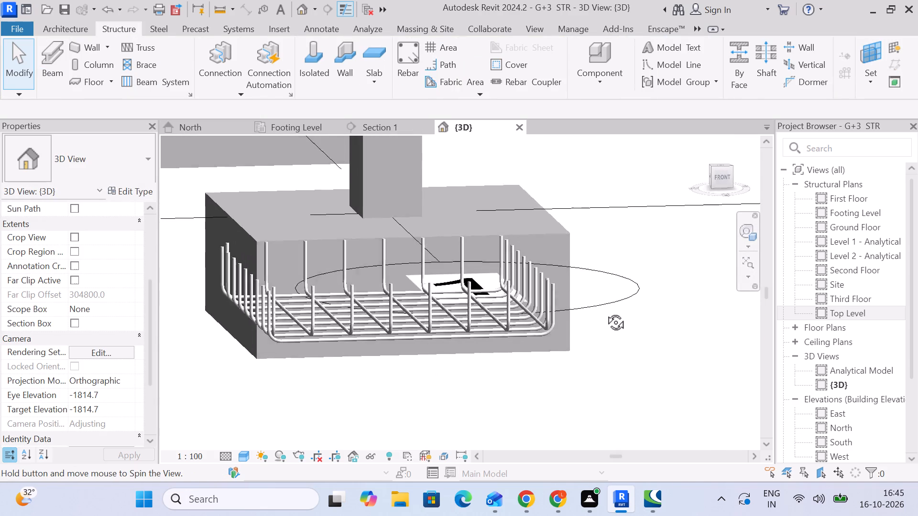
middle_drag(605, 312, 566, 293)
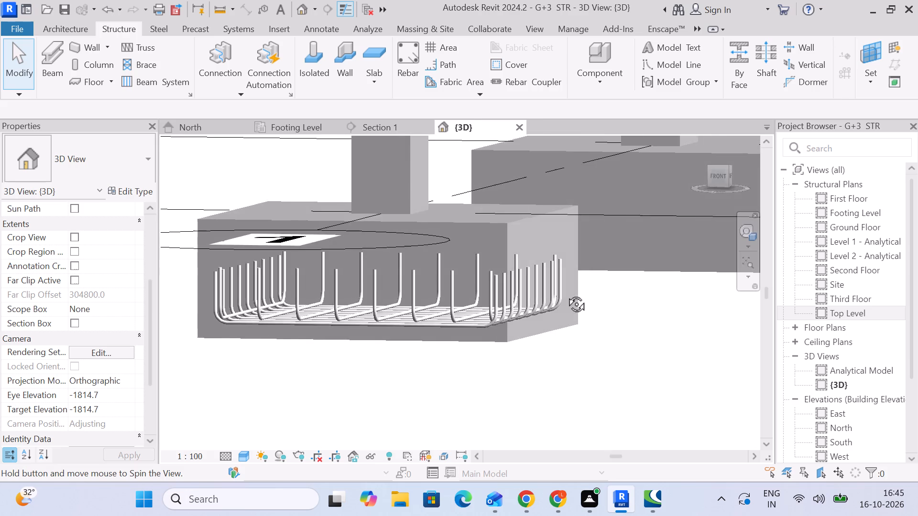
middle_drag(566, 293, 443, 299)
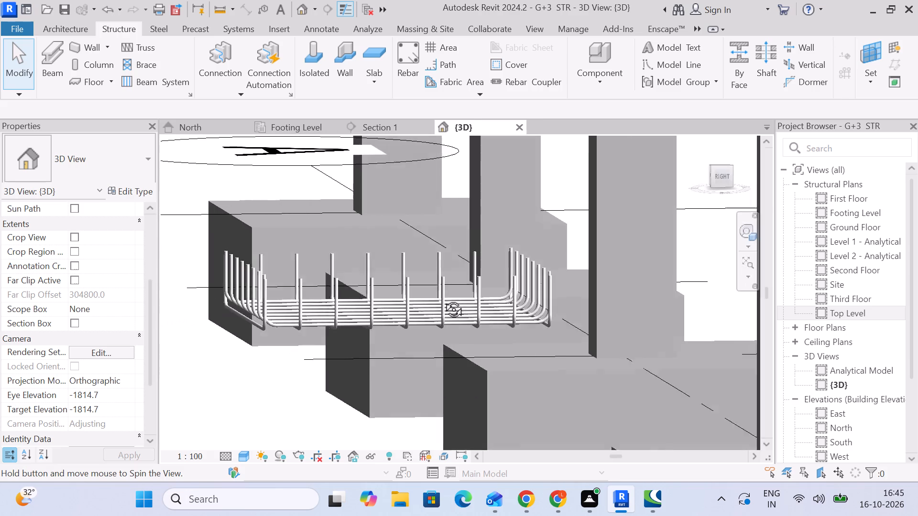
middle_drag(443, 299, 440, 325)
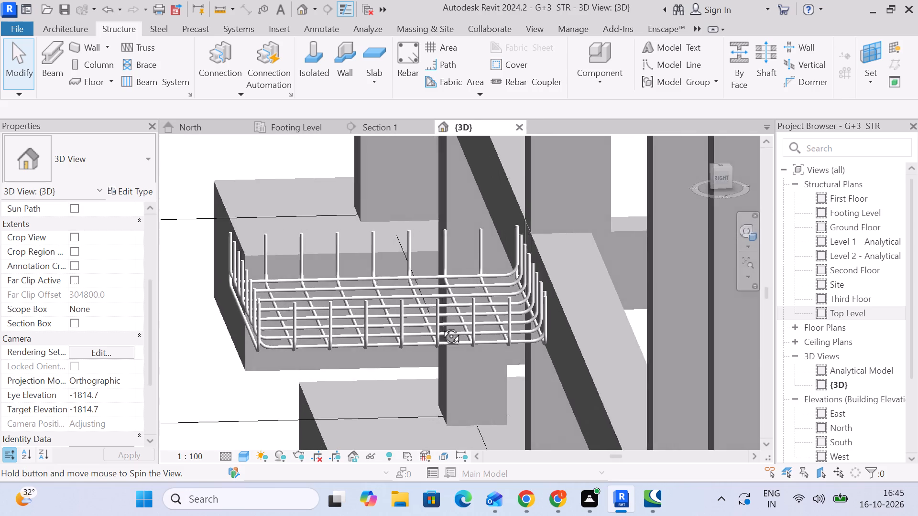
middle_drag(440, 325, 431, 294)
scroll(301, 293, up, 4)
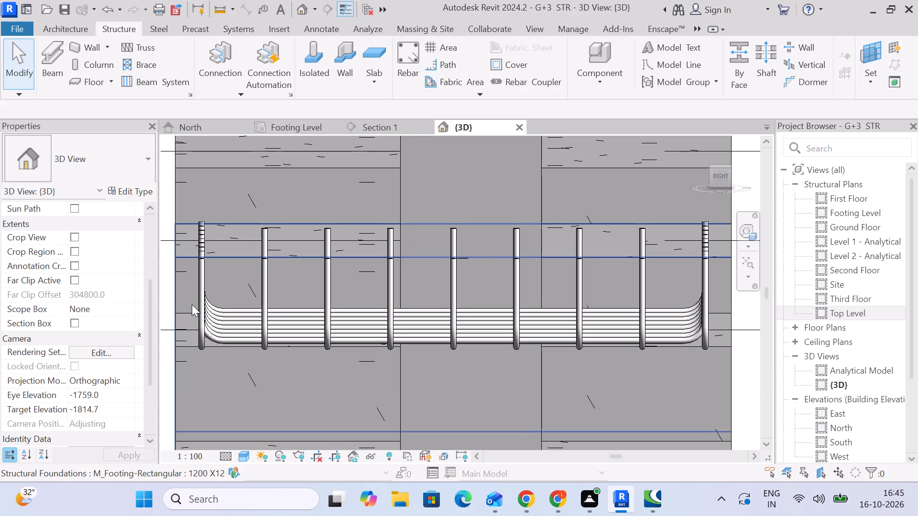
click(201, 300)
drag(201, 333, 206, 331)
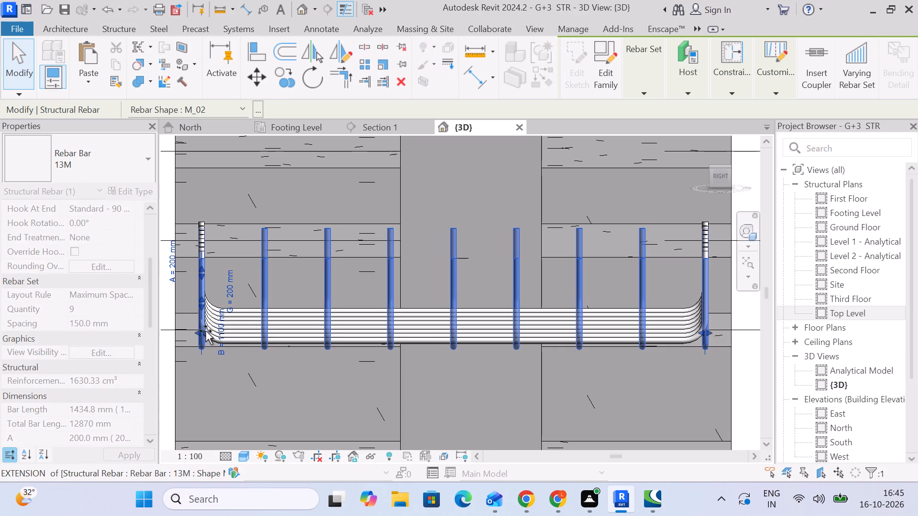
drag(206, 331, 211, 331)
Pull the lower rebar set's opposite end bar inward, clear of the crossing bars' hooks.
scroll(500, 354, down, 3)
middle_drag(507, 354, 368, 329)
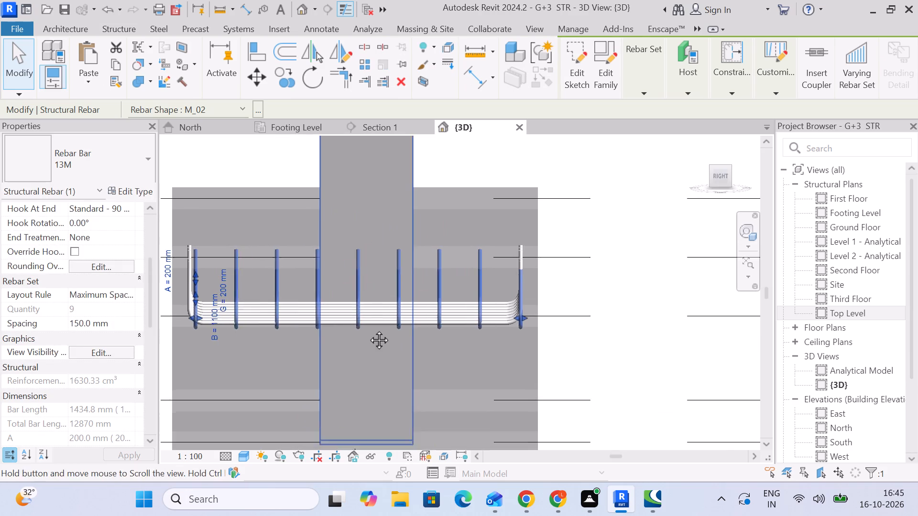
middle_drag(368, 329, 368, 329)
scroll(469, 308, up, 4)
drag(503, 321, 497, 322)
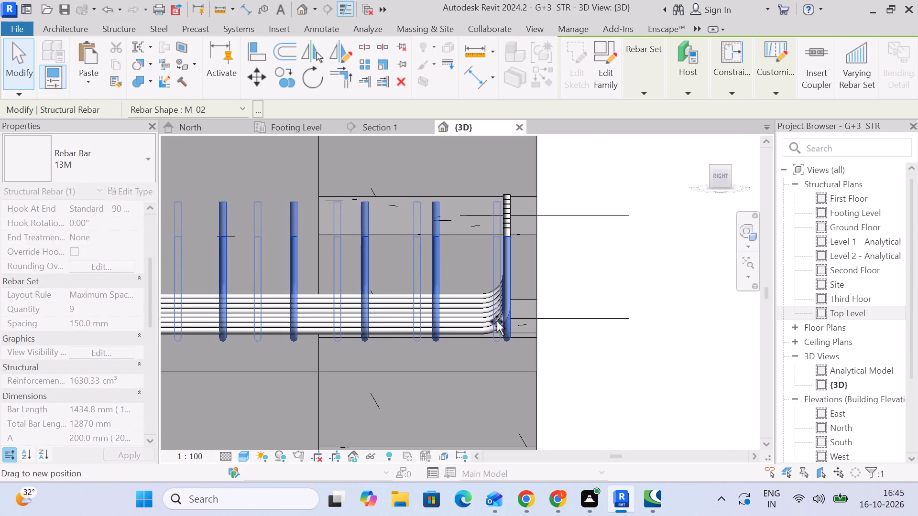
drag(497, 322, 493, 322)
Examine the adjusted mesh in 3D from the side, underneath and front corner, checking how the end bars meet the crossing hooks.
middle_drag(612, 331, 597, 337)
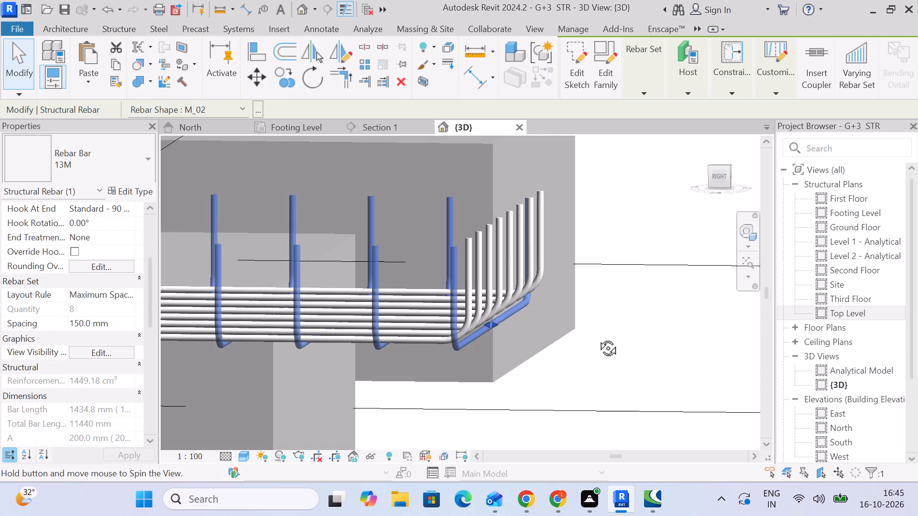
middle_drag(597, 337, 615, 316)
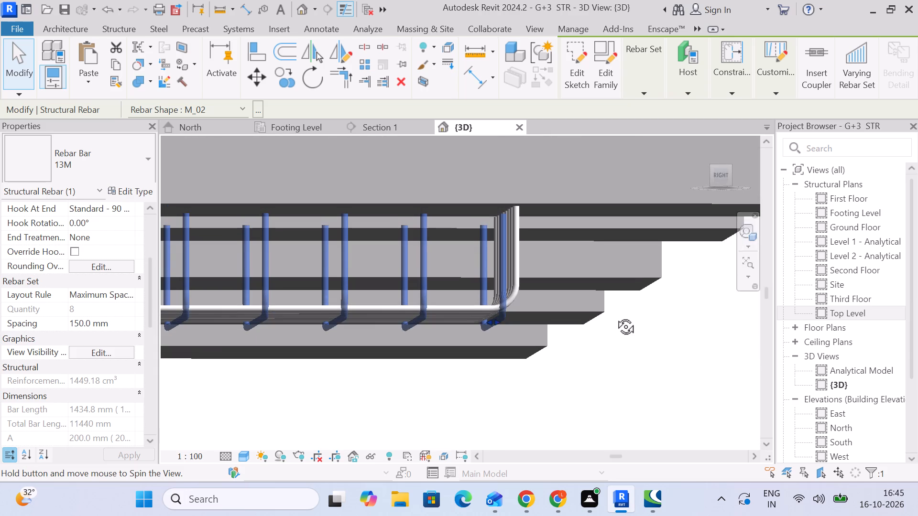
middle_drag(615, 316, 615, 321)
scroll(531, 316, up, 4)
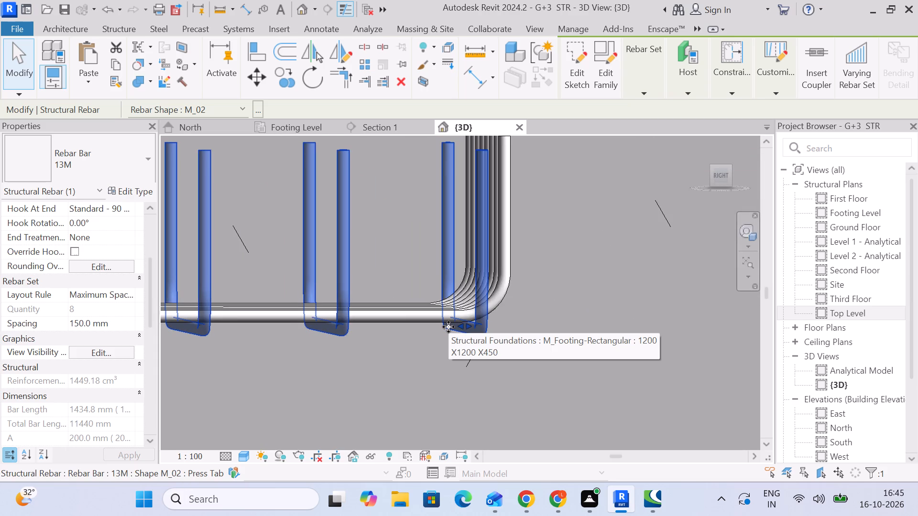
scroll(448, 327, down, 4)
shift+middle_drag(448, 327, 536, 332)
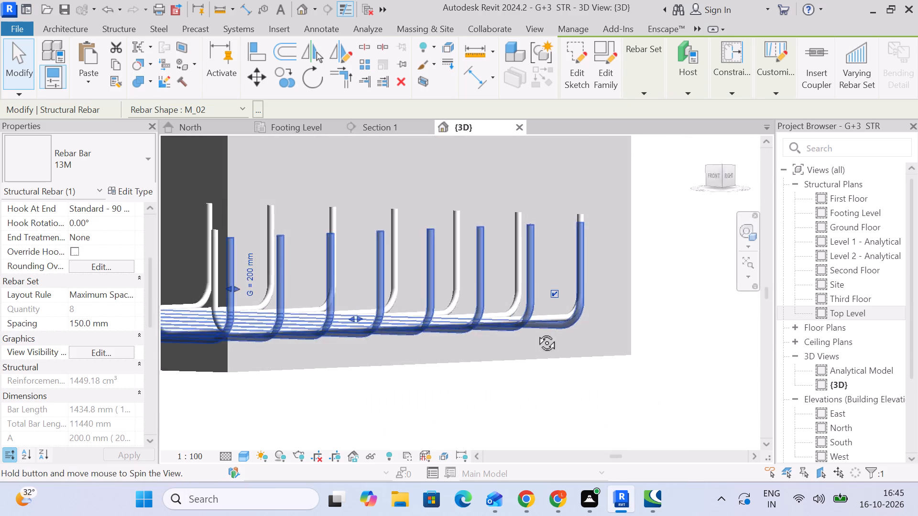
shift+middle_drag(536, 332, 603, 326)
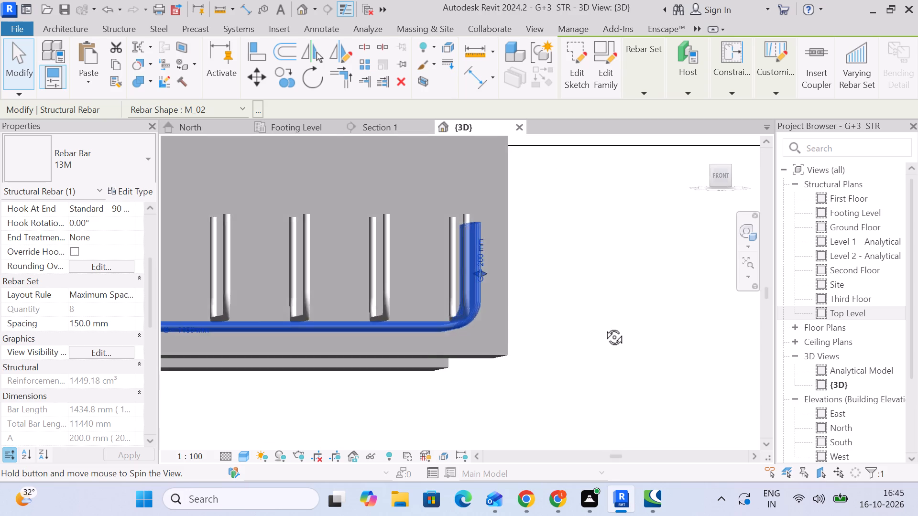
shift+middle_drag(603, 326, 601, 328)
scroll(601, 328, down, 4)
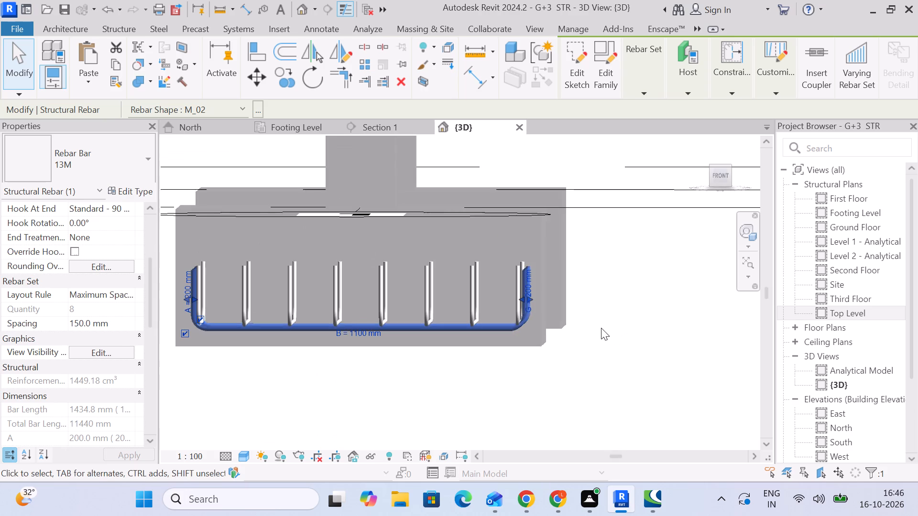
middle_drag(601, 328, 509, 341)
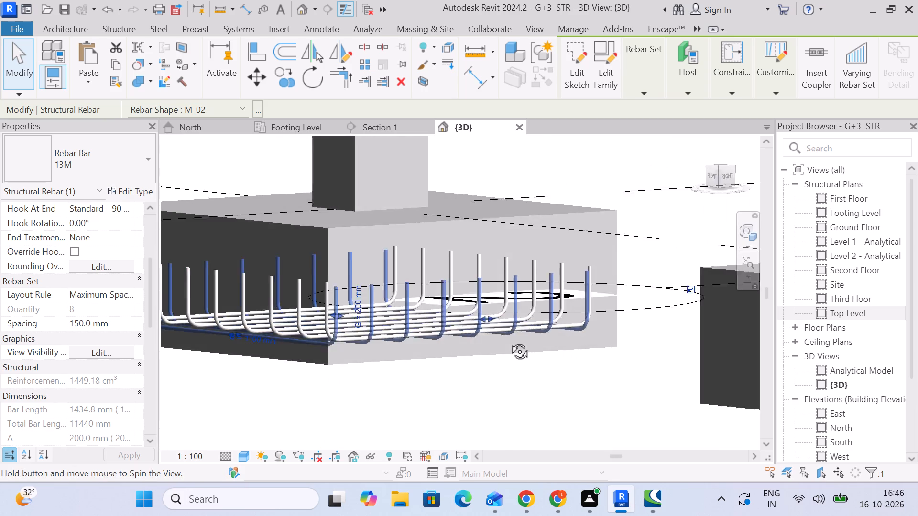
middle_drag(509, 341, 443, 339)
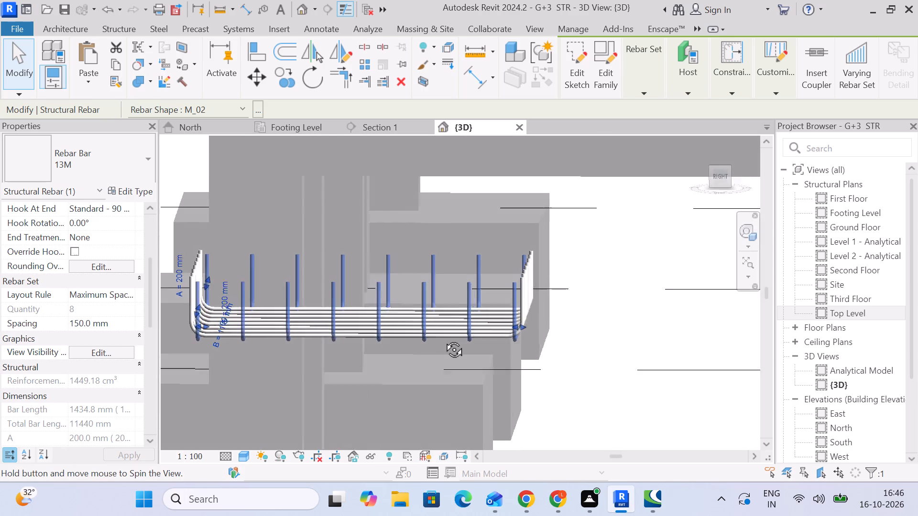
middle_drag(443, 339, 446, 323)
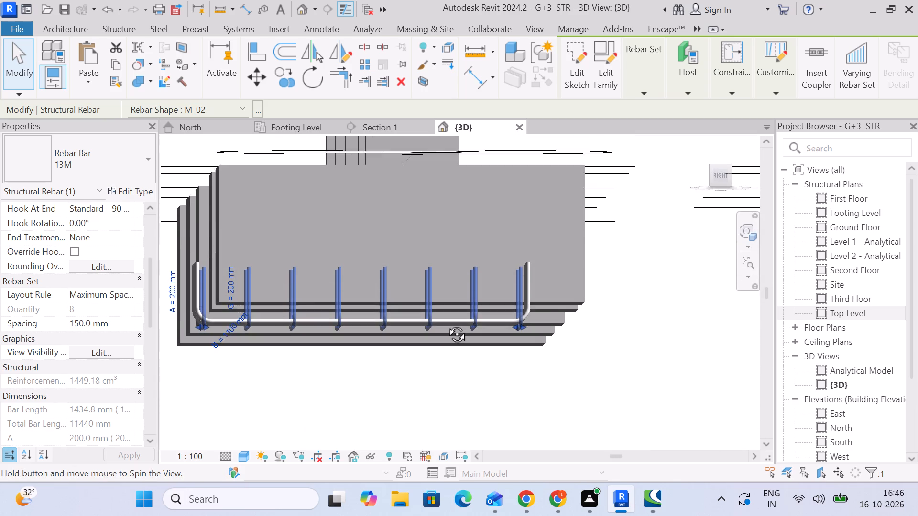
middle_drag(446, 323, 442, 333)
From the footing's right elevation, extend the lower rebar set's far end bar slightly outward toward the crossing bars' bend.
click(718, 179)
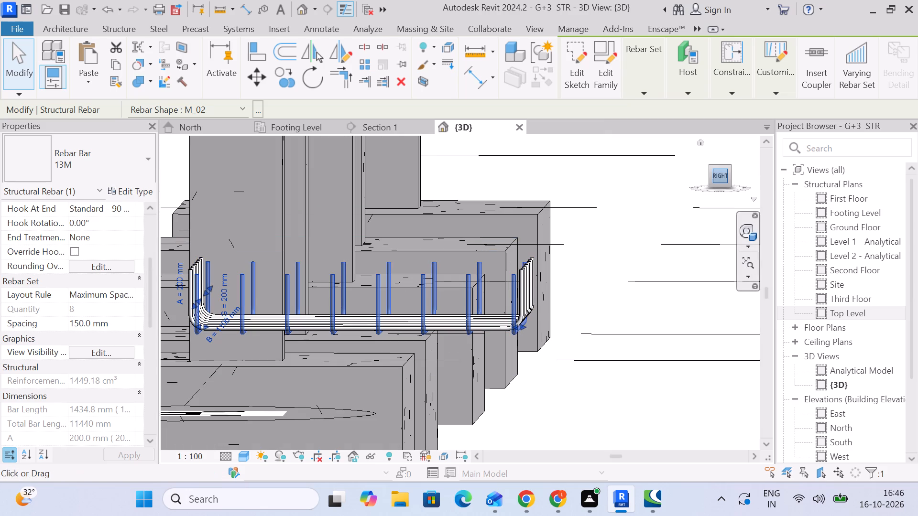
scroll(492, 322, up, 5)
scroll(637, 297, up, 5)
middle_drag(684, 325, 542, 326)
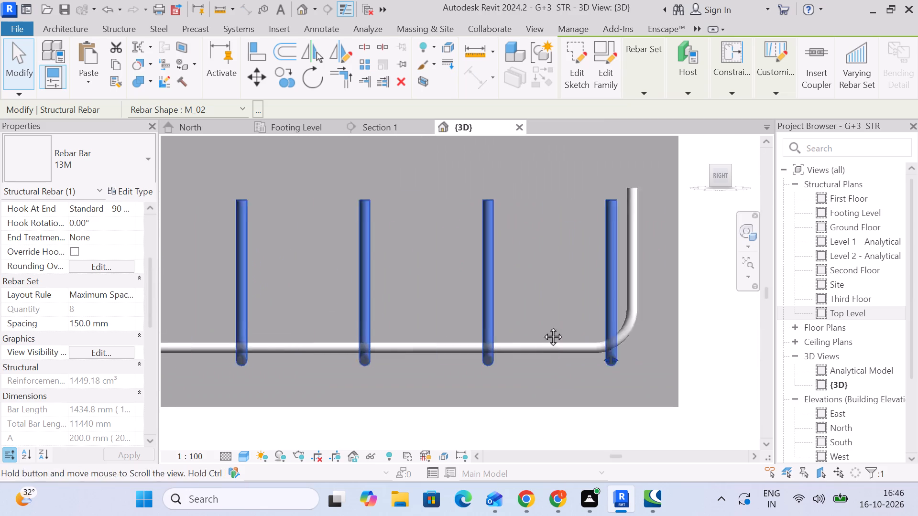
middle_drag(542, 326, 502, 326)
drag(509, 359, 515, 357)
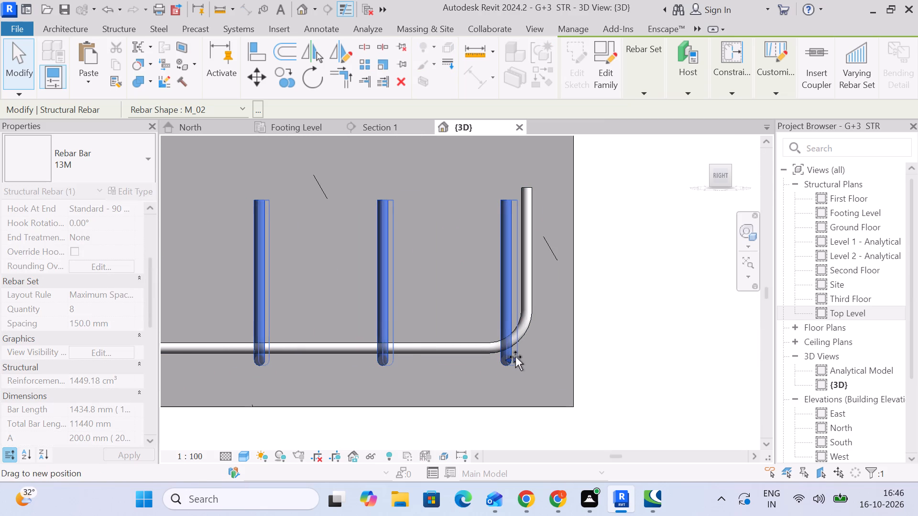
drag(515, 357, 516, 356)
Extend the lower rebar set's near end bar slightly outward toward the crossing bars' bend, just inside the upright hook.
scroll(516, 356, down, 5)
scroll(377, 356, down, 4)
middle_drag(375, 359, 576, 325)
scroll(431, 307, up, 2)
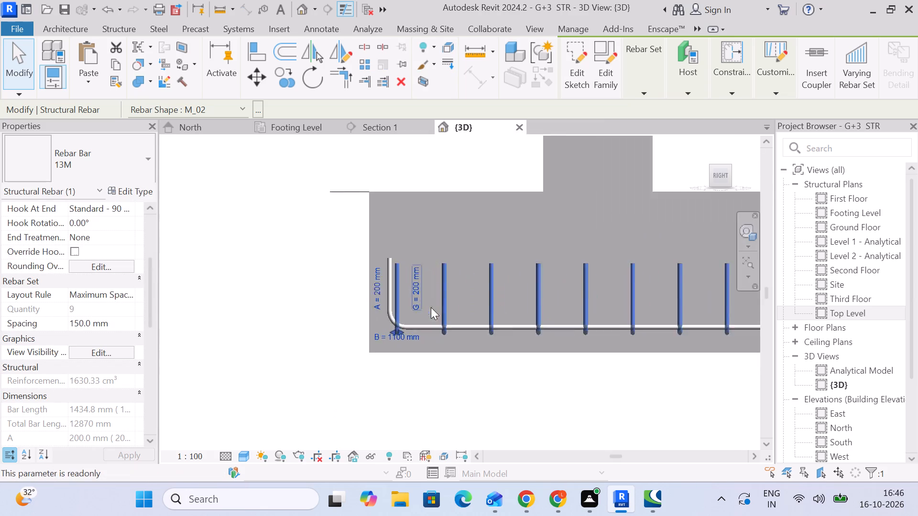
scroll(431, 307, up, 7)
drag(376, 346, 372, 349)
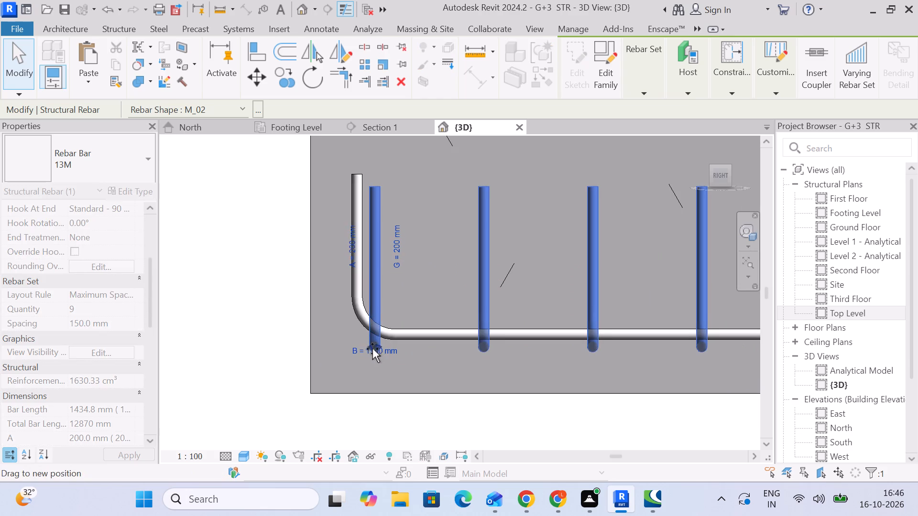
drag(372, 349, 369, 351)
Examine the adjusted mesh in 3D from the front, back, corners and underneath, checking the end bars against the crossing hooks.
scroll(375, 351, down, 12)
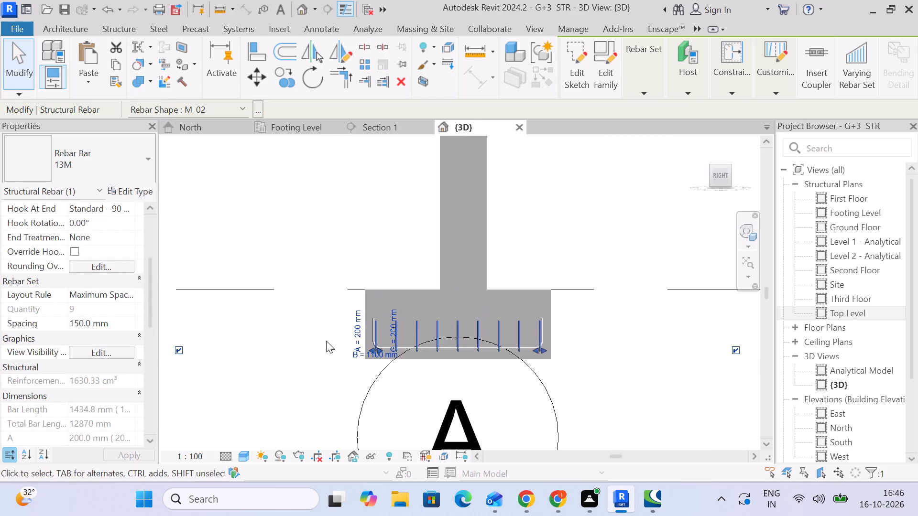
middle_drag(326, 341, 439, 379)
scroll(538, 360, up, 1)
middle_drag(538, 360, 433, 314)
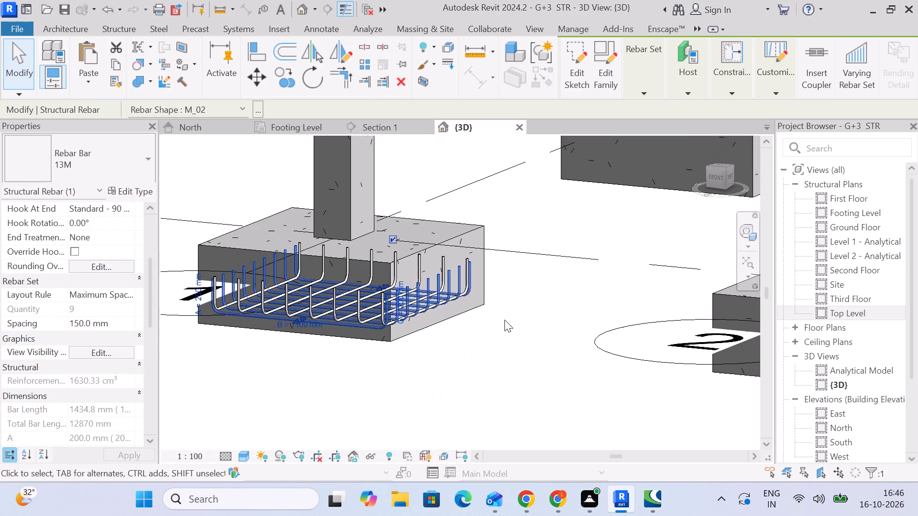
click(521, 323)
scroll(372, 314, up, 5)
shift+middle_drag(530, 358, 567, 369)
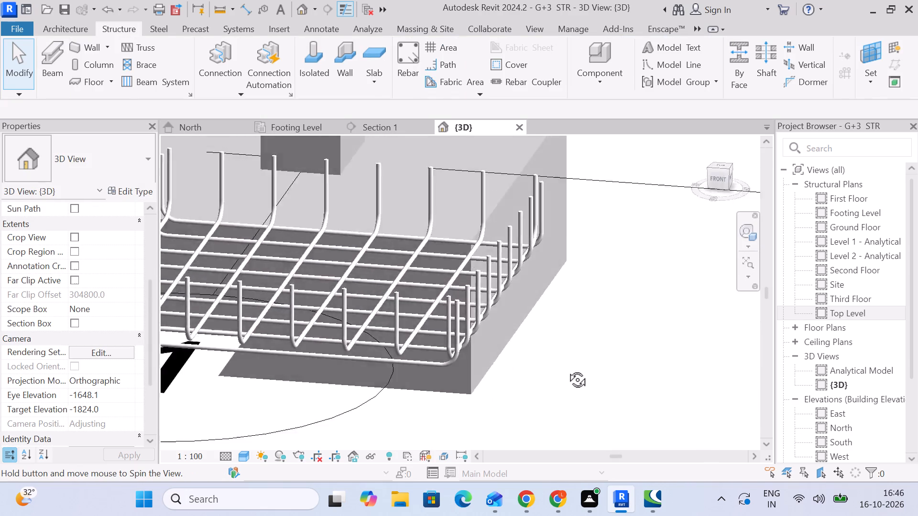
shift+middle_drag(567, 369, 657, 334)
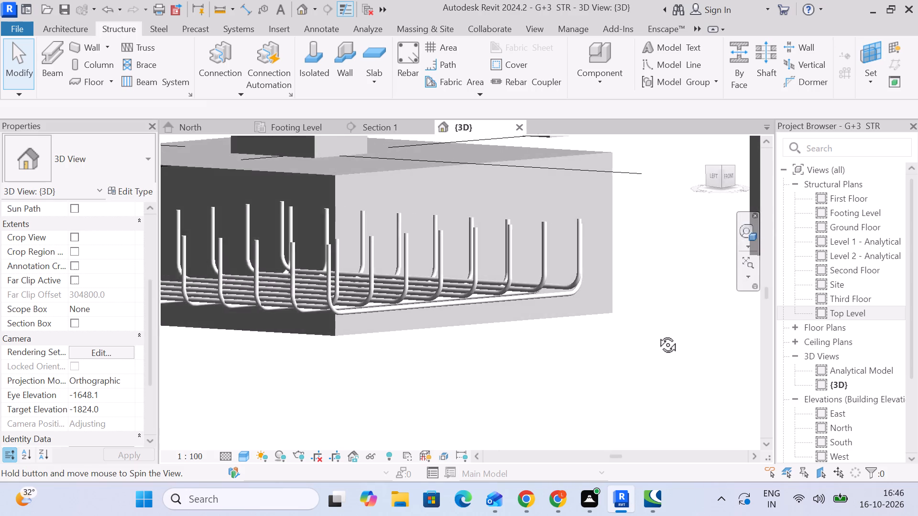
shift+middle_drag(657, 334, 299, 379)
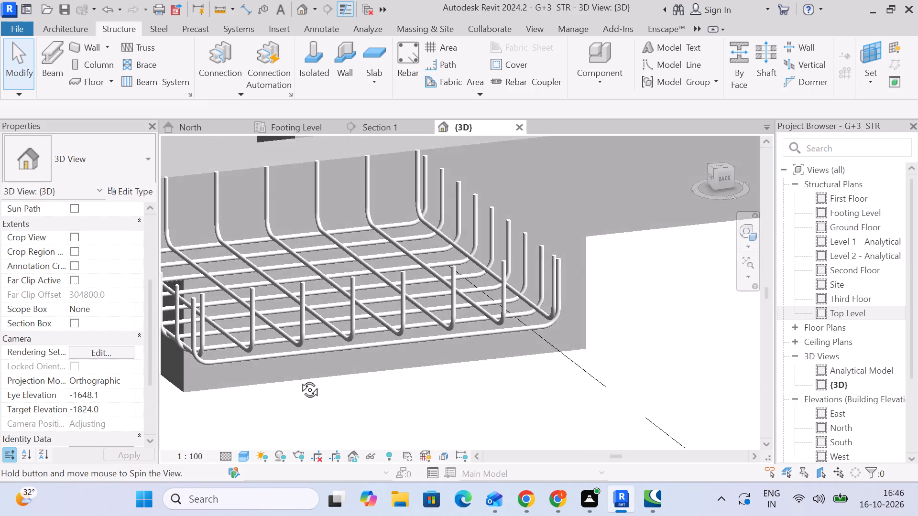
shift+middle_drag(299, 379, 311, 331)
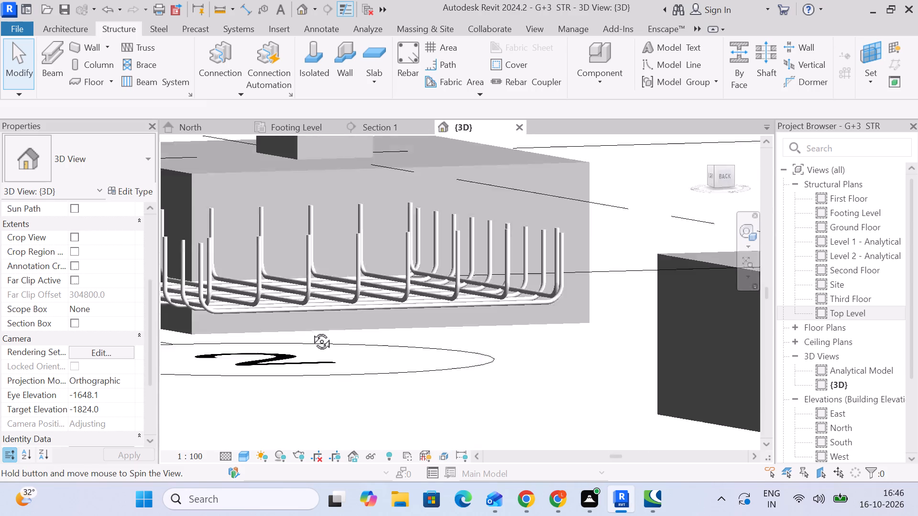
shift+middle_drag(311, 331, 597, 280)
scroll(625, 236, up, 1)
scroll(646, 182, down, 4)
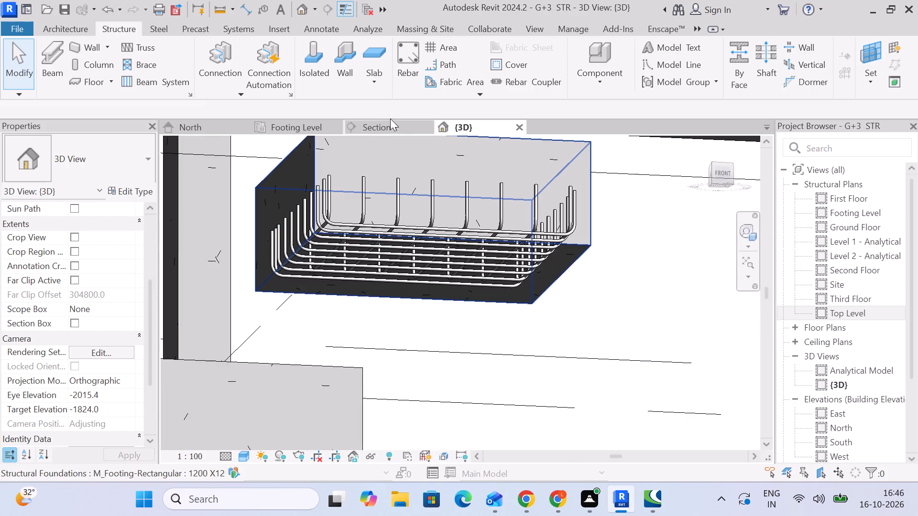
In Section 1, nudge the rebar set seen in full profile down to the level of the crossing bars.
click(382, 117)
click(384, 131)
scroll(377, 291, up, 5)
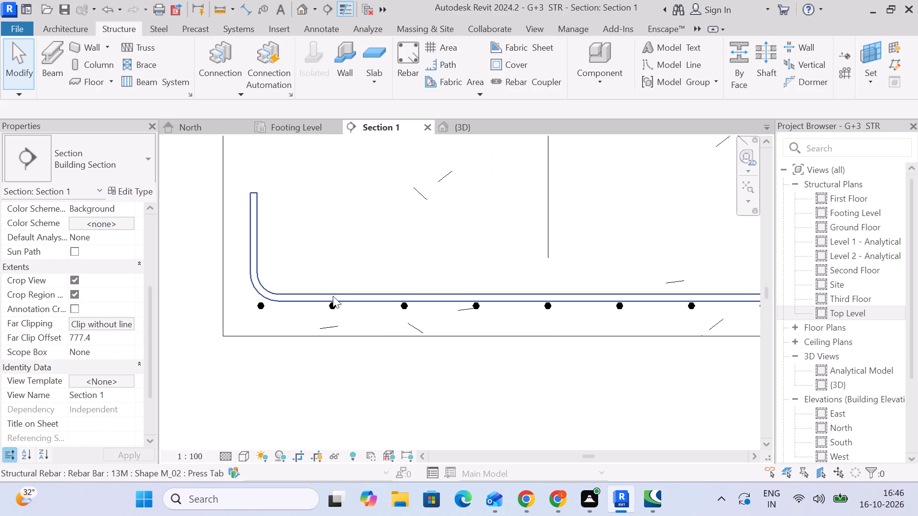
click(335, 294)
middle_drag(515, 374, 338, 304)
scroll(338, 304, down, 4)
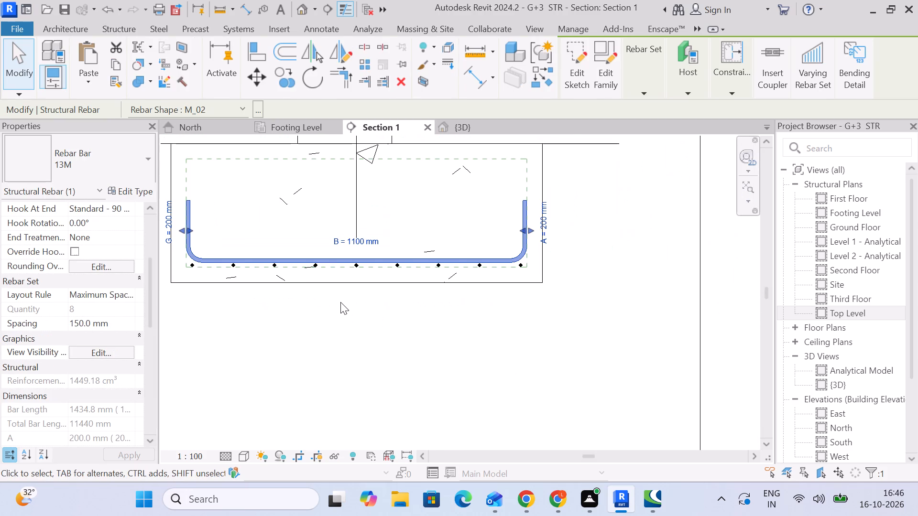
click(357, 308)
click(370, 258)
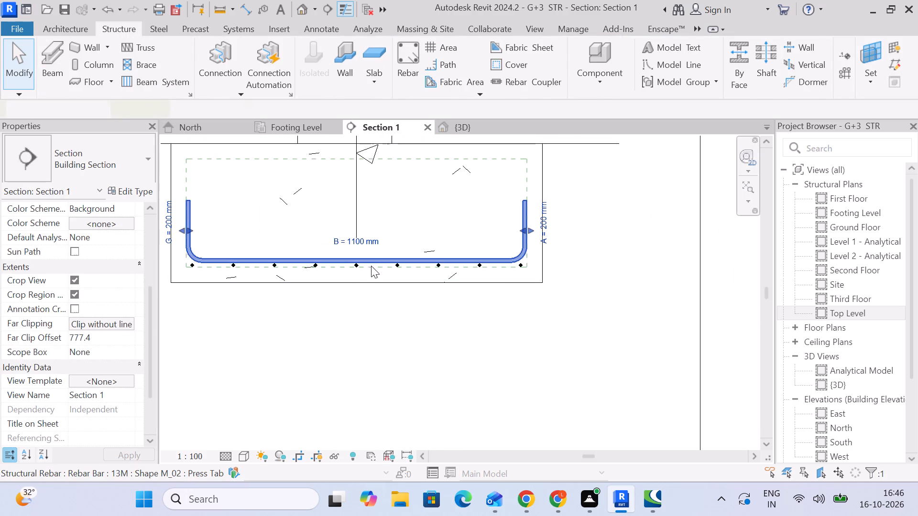
scroll(372, 266, up, 2)
key(Down)
key(Down)
key(Down)
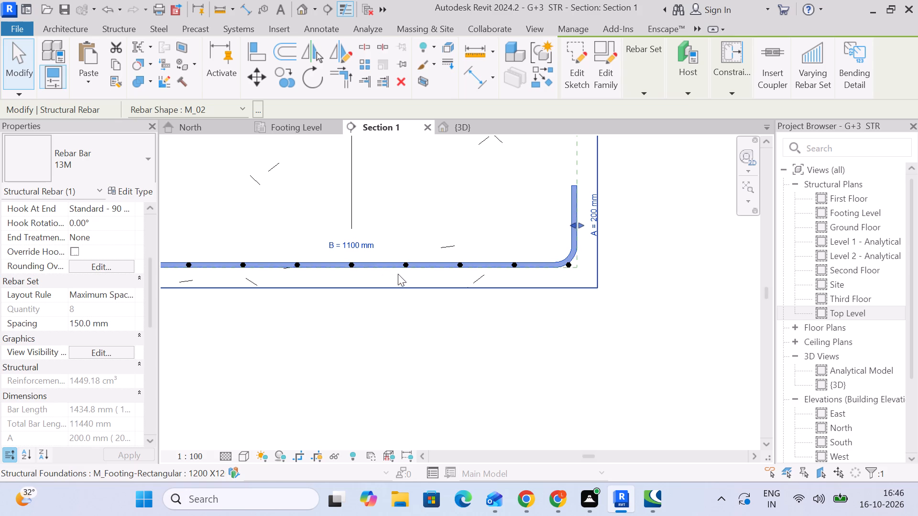
scroll(546, 274, up, 3)
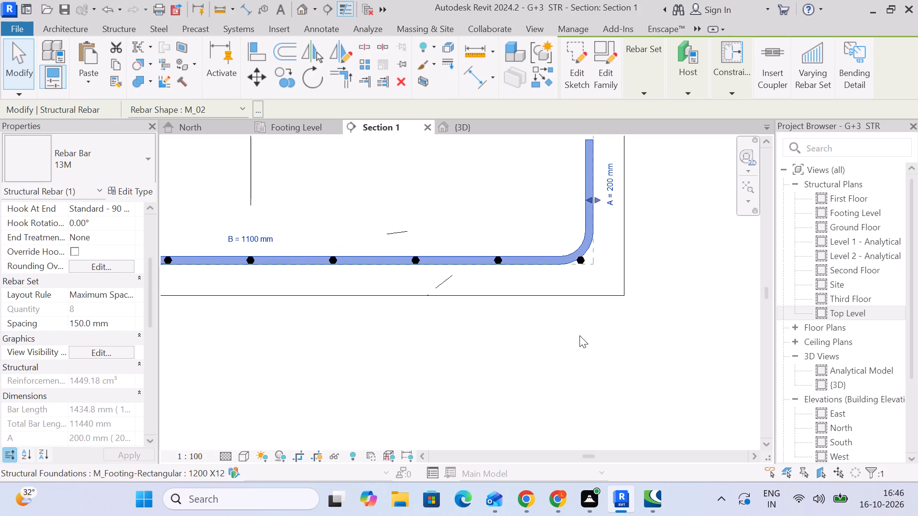
Raise the rebar set seen end-on in Section 1 to about 66 mm above the footing's underside, over the profiled bars.
click(578, 335)
scroll(564, 263, up, 5)
click(594, 255)
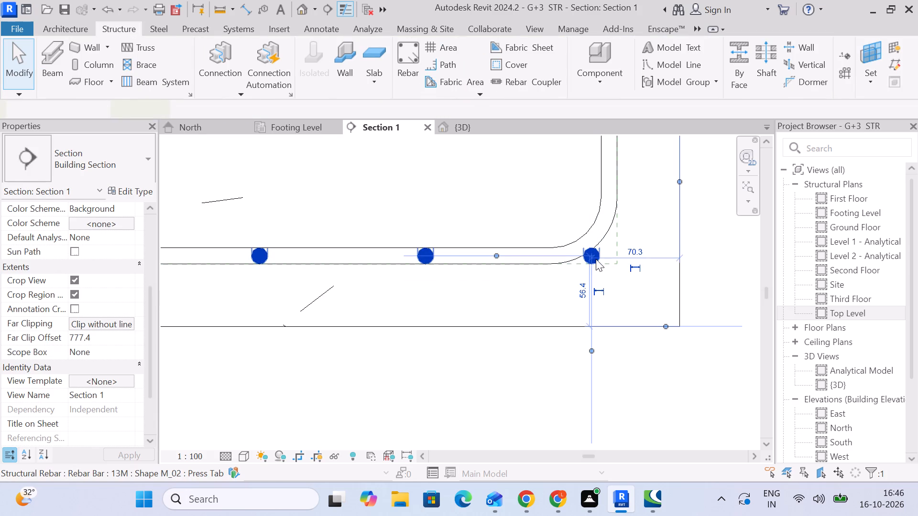
key(Up)
key(Up)
key(Up)
key(Up)
key(Up)
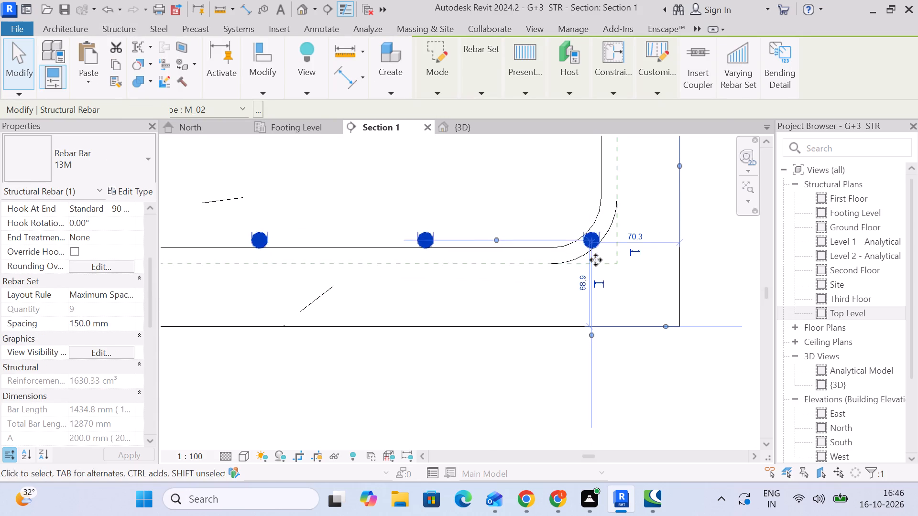
key(Up)
scroll(596, 260, down, 5)
scroll(545, 321, down, 1)
key(Down)
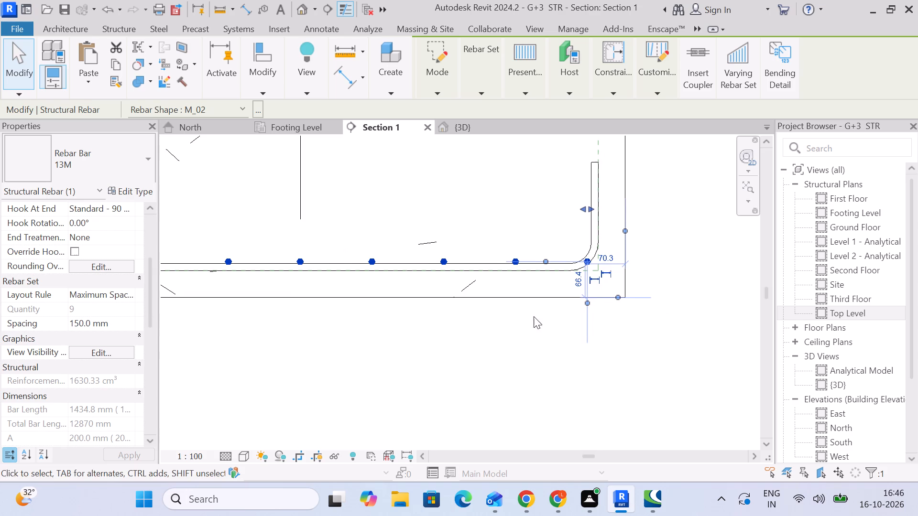
Pull the end-on rebar set's first bar slightly inward from the profiled bar's bend, and check the opposite end bar.
middle_drag(534, 316, 653, 316)
middle_drag(322, 287, 567, 298)
scroll(330, 238, up, 4)
scroll(397, 204, up, 2)
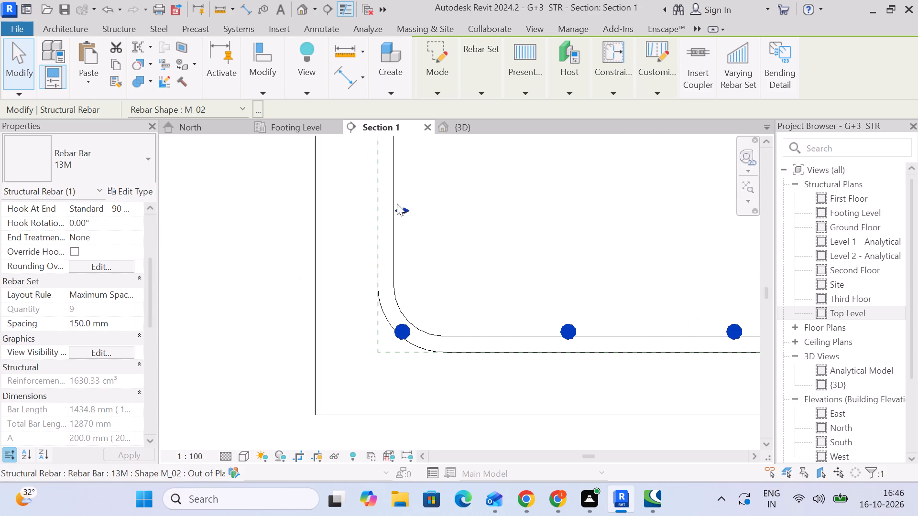
drag(402, 208, 409, 208)
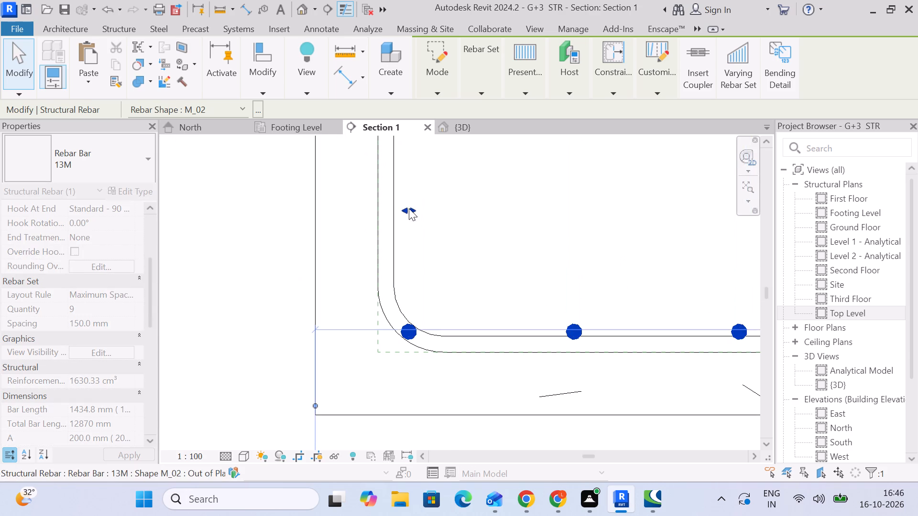
scroll(427, 226, down, 4)
middle_drag(509, 269, 377, 301)
scroll(431, 301, down, 4)
middle_drag(538, 319, 376, 351)
middle_drag(614, 310, 536, 326)
scroll(550, 316, up, 4)
click(530, 326)
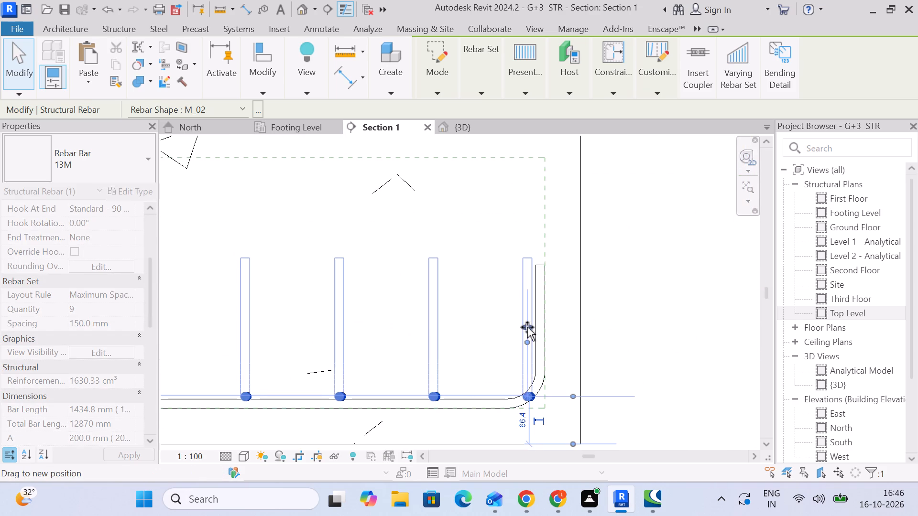
scroll(529, 327, down, 6)
click(629, 297)
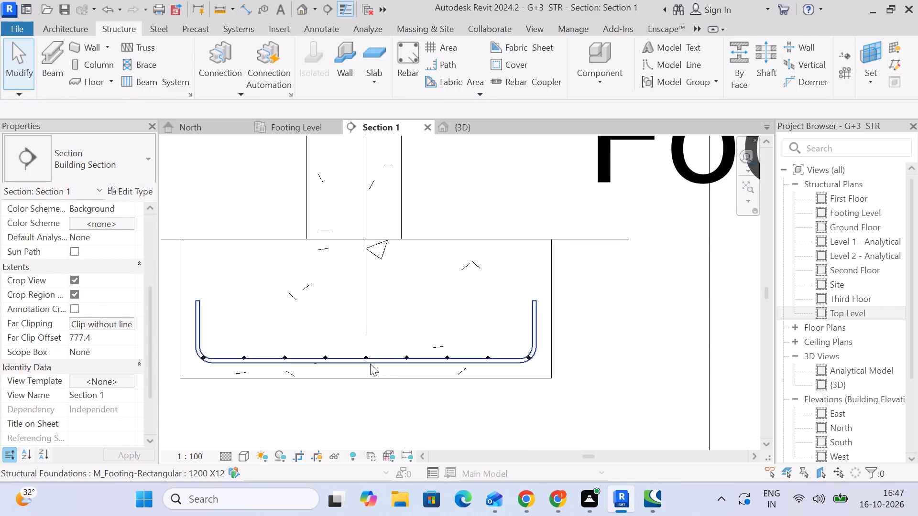
Nudge the end-on rebar set up one more increment above the profiled bars in Section 1.
scroll(430, 374, up, 10)
click(486, 329)
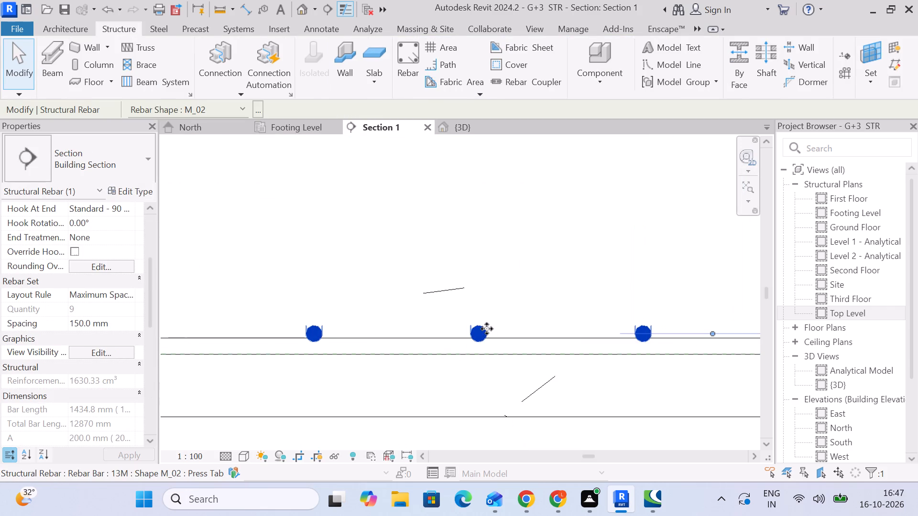
key(Up)
scroll(487, 329, down, 11)
click(605, 312)
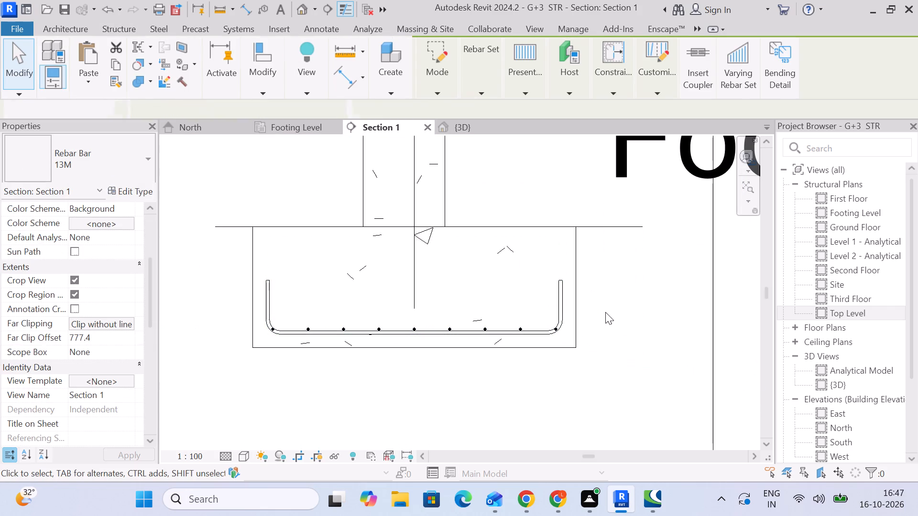
Examine the restacked mesh in 3D from the front, right side and corners, checking how the two bar layers cross.
click(473, 133)
scroll(488, 292, up, 5)
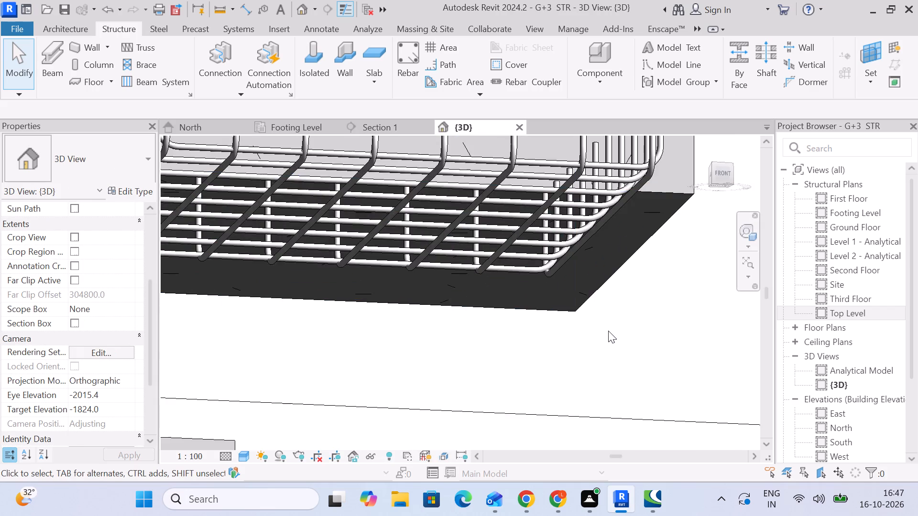
scroll(608, 328, down, 5)
middle_drag(602, 332, 599, 380)
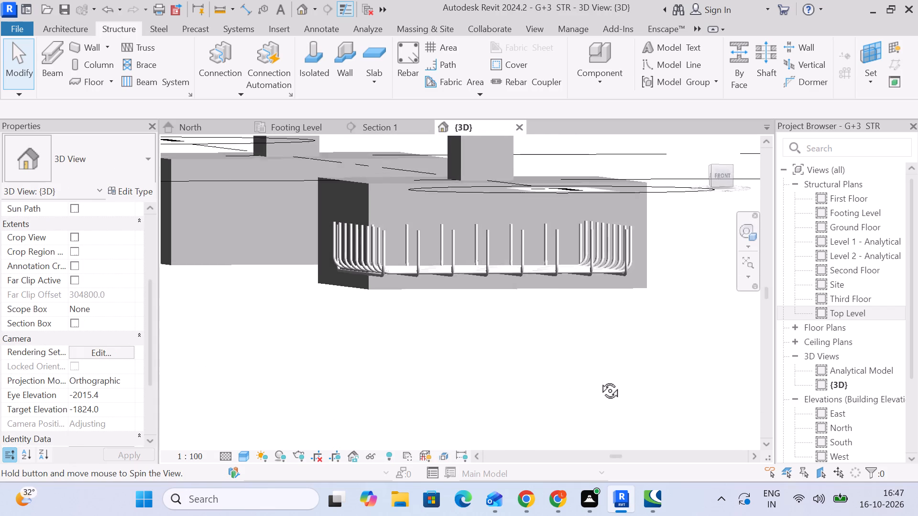
middle_drag(599, 380, 504, 402)
scroll(487, 281, up, 5)
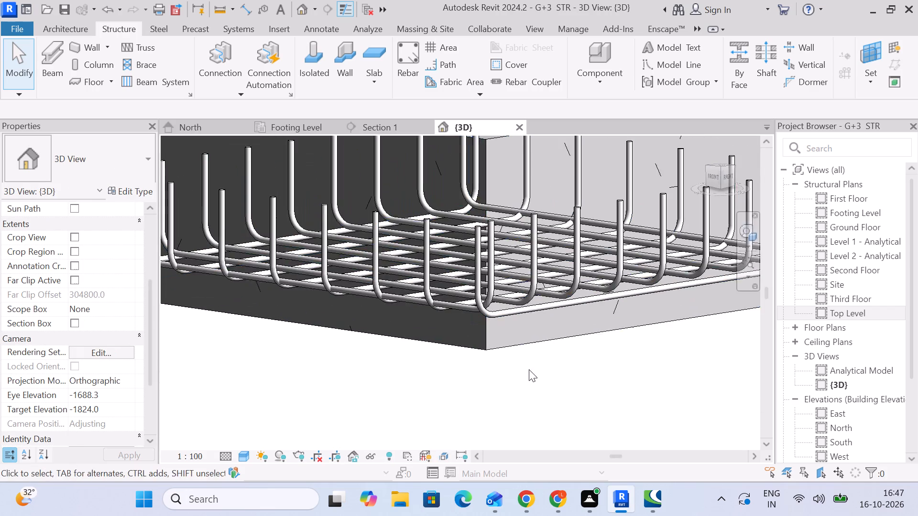
shift+middle_drag(531, 378, 459, 358)
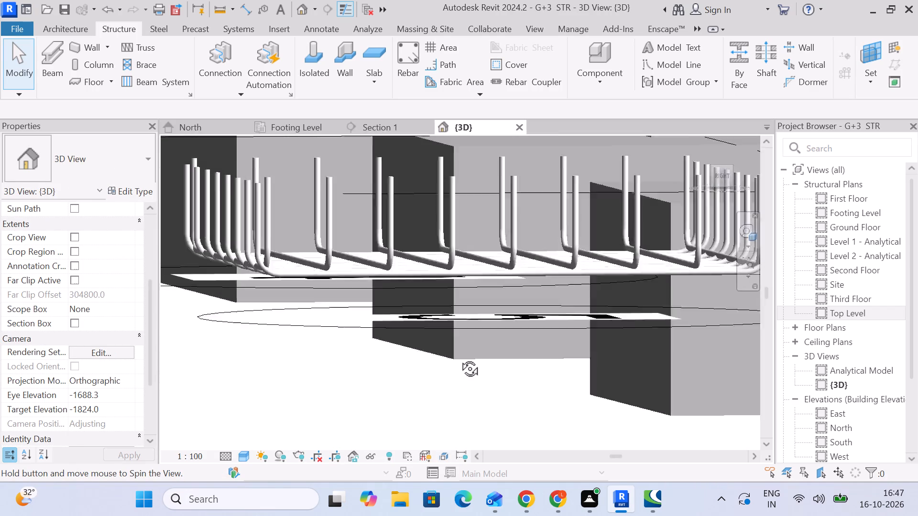
shift+middle_drag(459, 358, 451, 356)
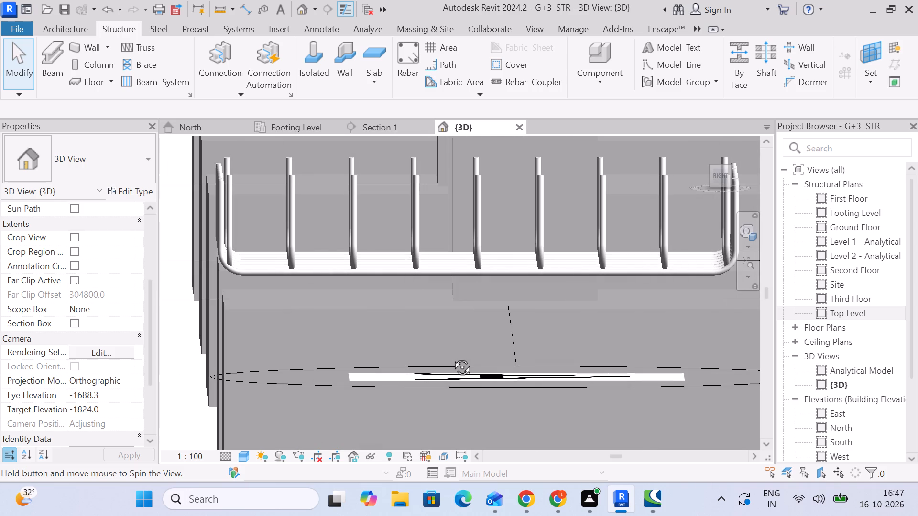
shift+middle_drag(451, 356, 606, 374)
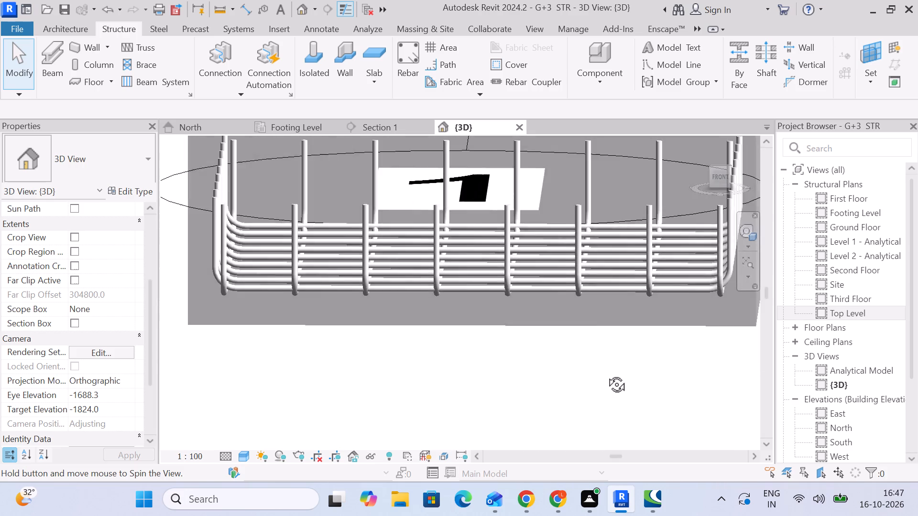
shift+middle_drag(606, 374, 586, 366)
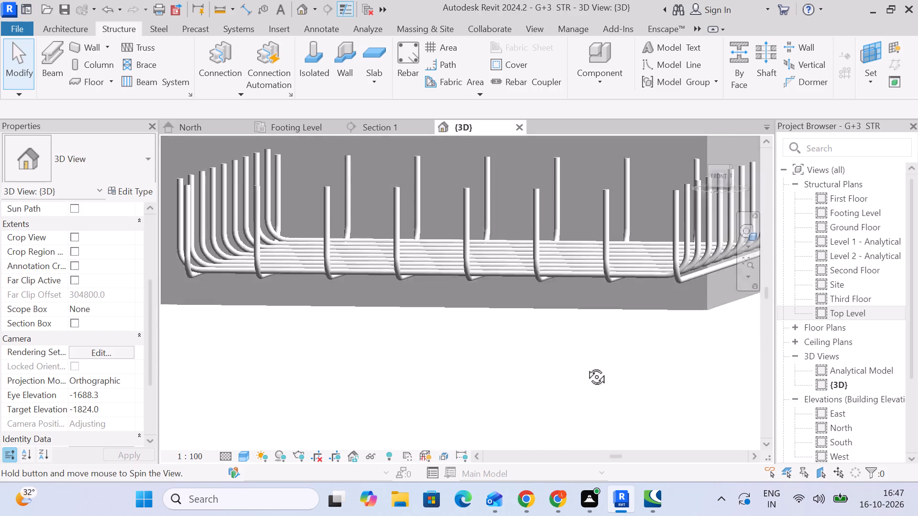
shift+middle_drag(586, 366, 495, 398)
scroll(516, 376, down, 5)
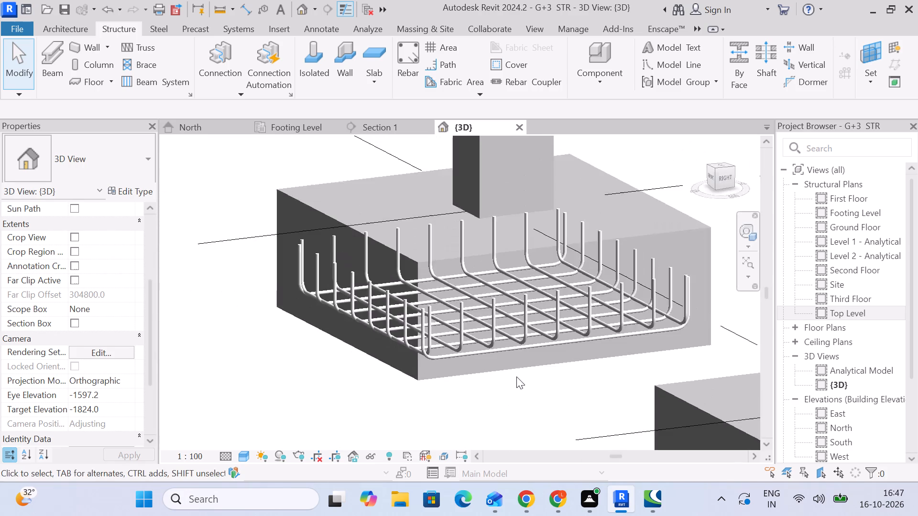
middle_drag(516, 376, 591, 361)
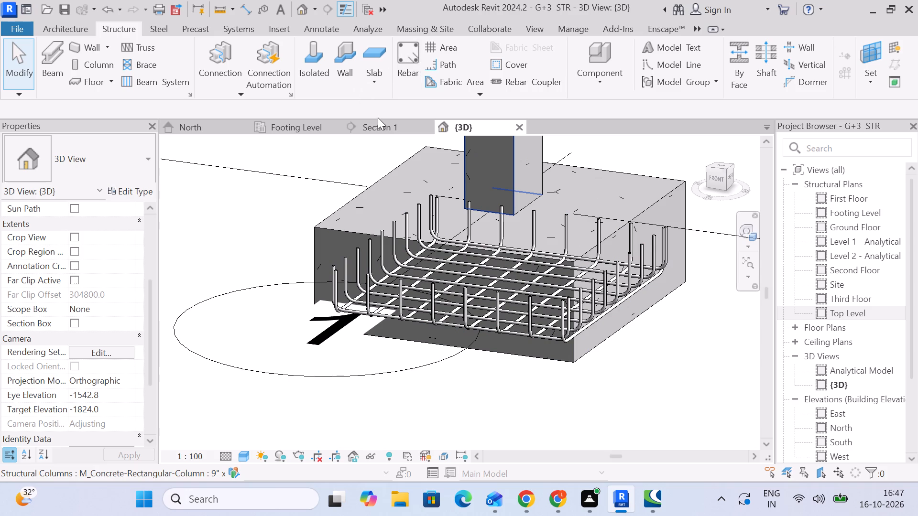
In the Footing Level plan, set the Partition of the rebar set running horizontally in the A-1 footing to "Horizantal footing rod".
click(278, 130)
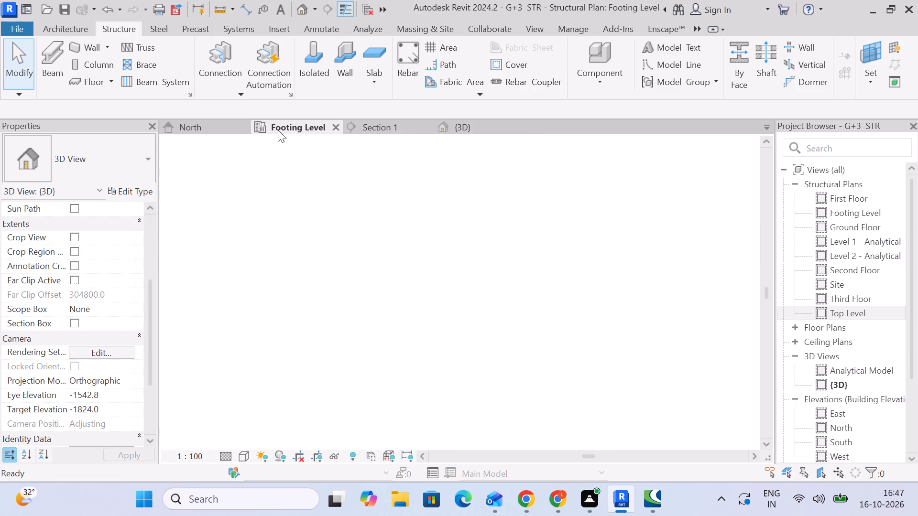
scroll(347, 281, up, 3)
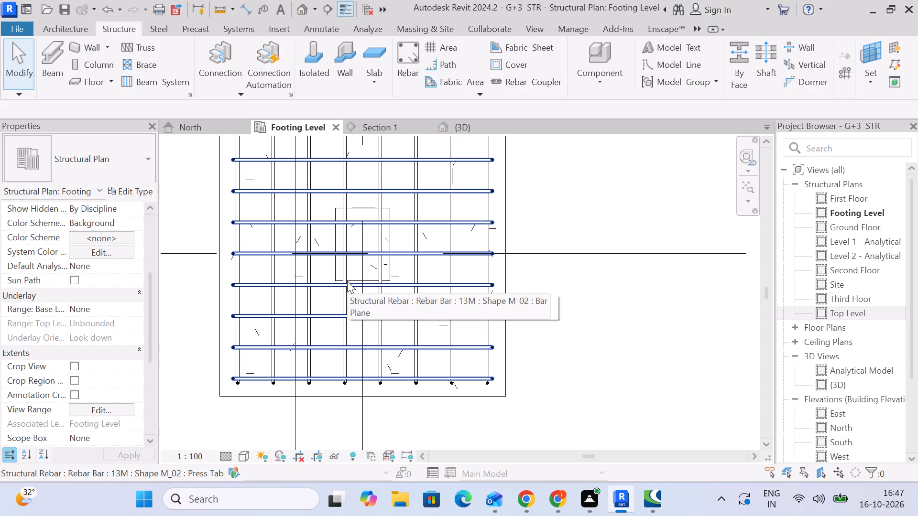
scroll(263, 280, up, 4)
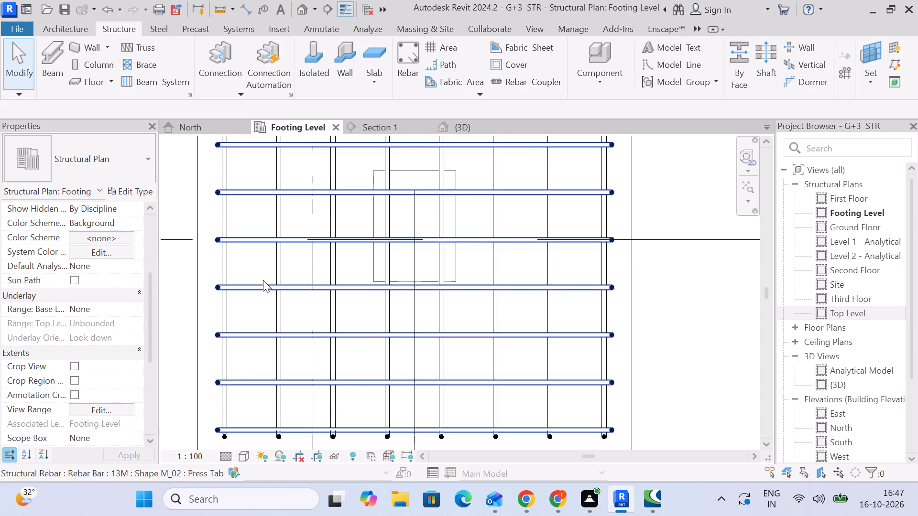
click(263, 282)
scroll(63, 282, up, 12)
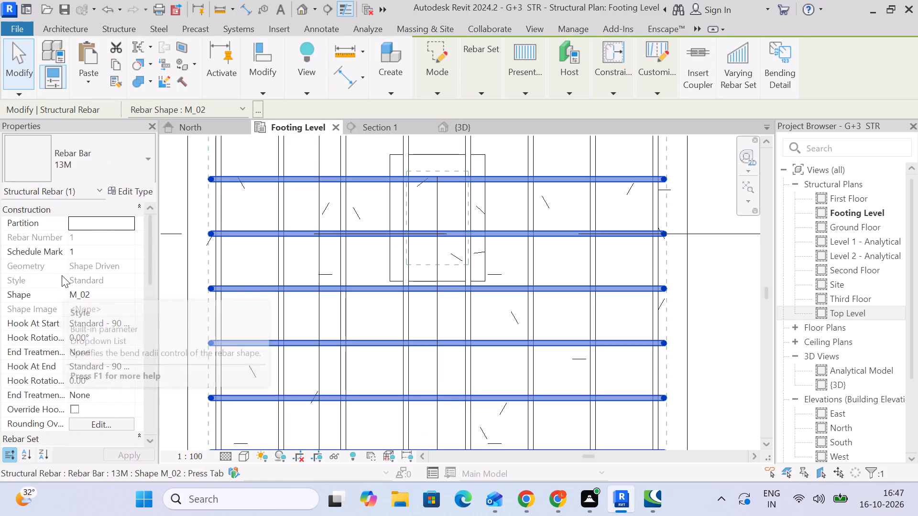
click(103, 223)
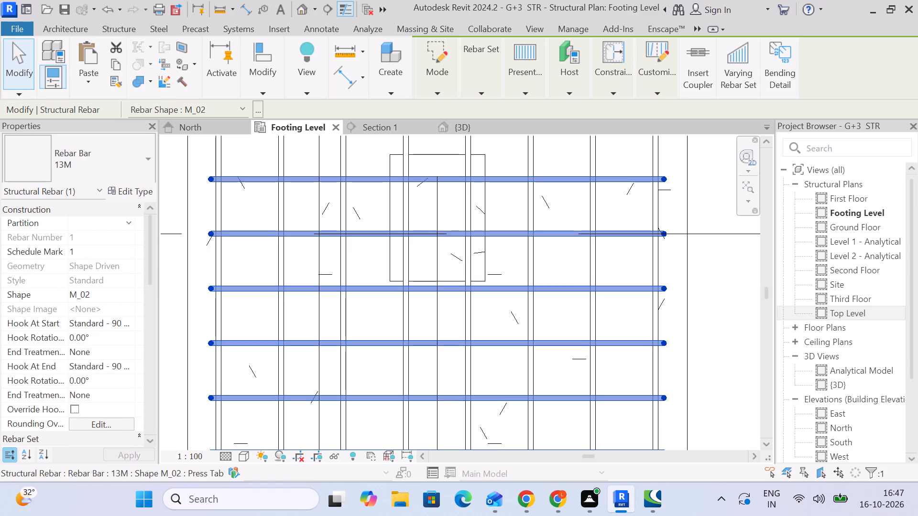
text(hor)
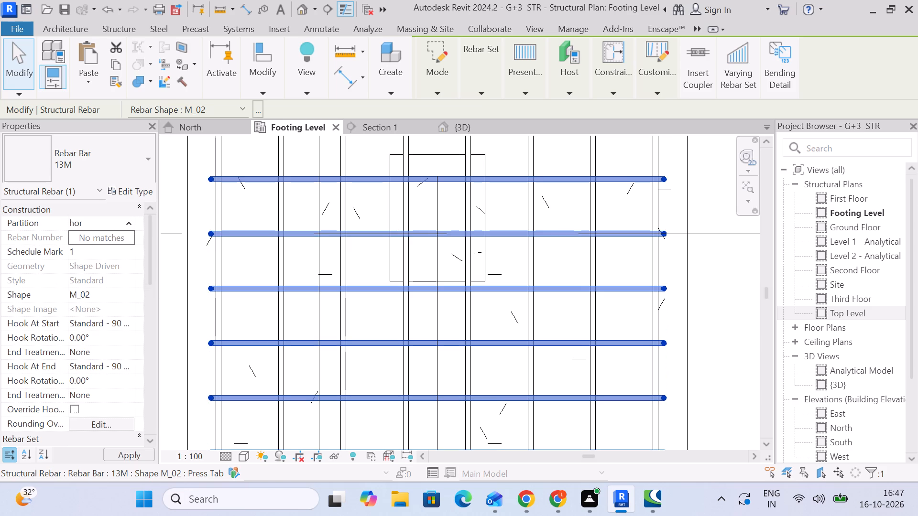
key(i)
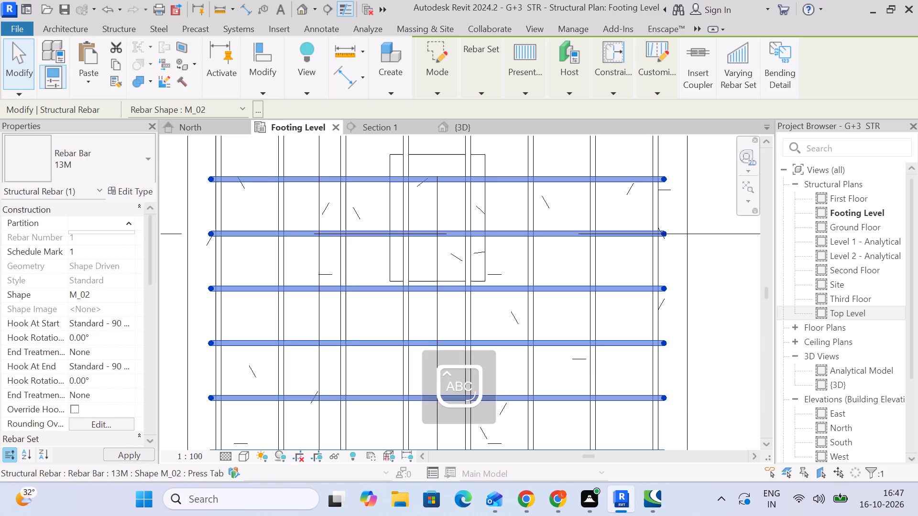
text(orizanta)
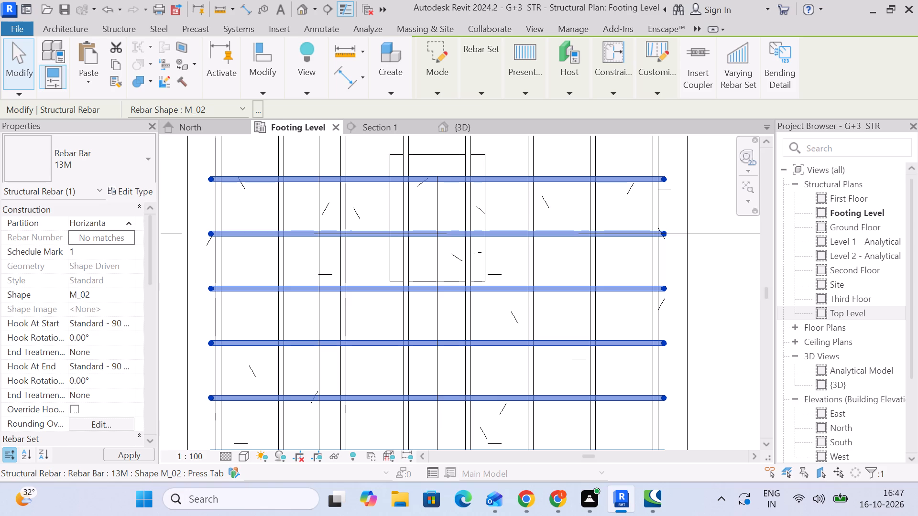
text(l)
key(space)
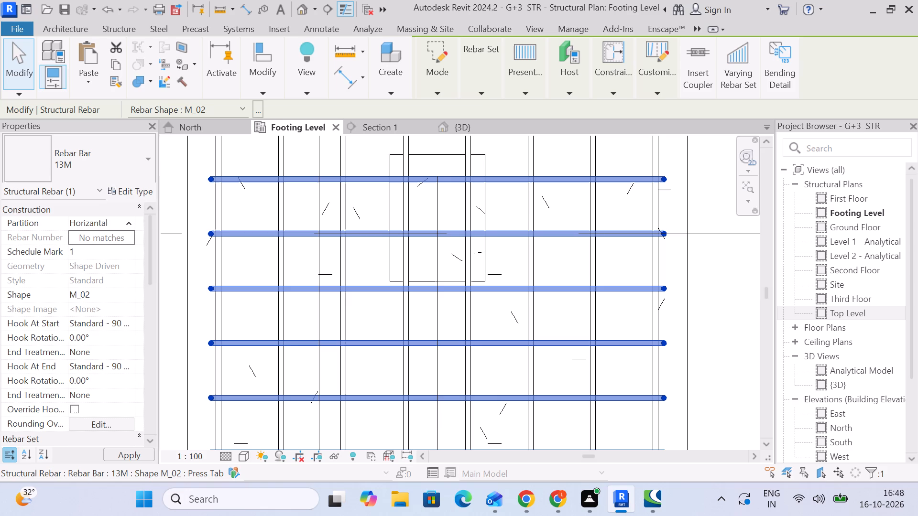
key(space)
drag(121, 222, 201, 226)
click(120, 226)
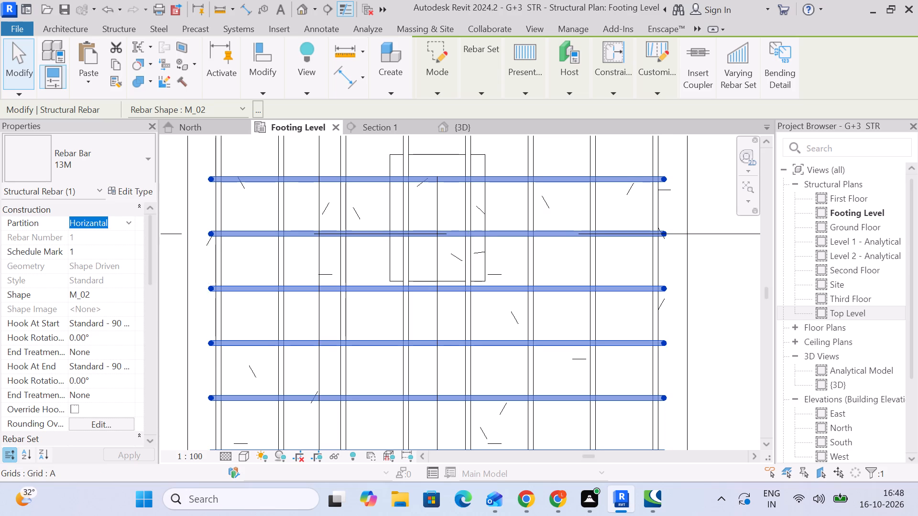
click(116, 226)
key(b)
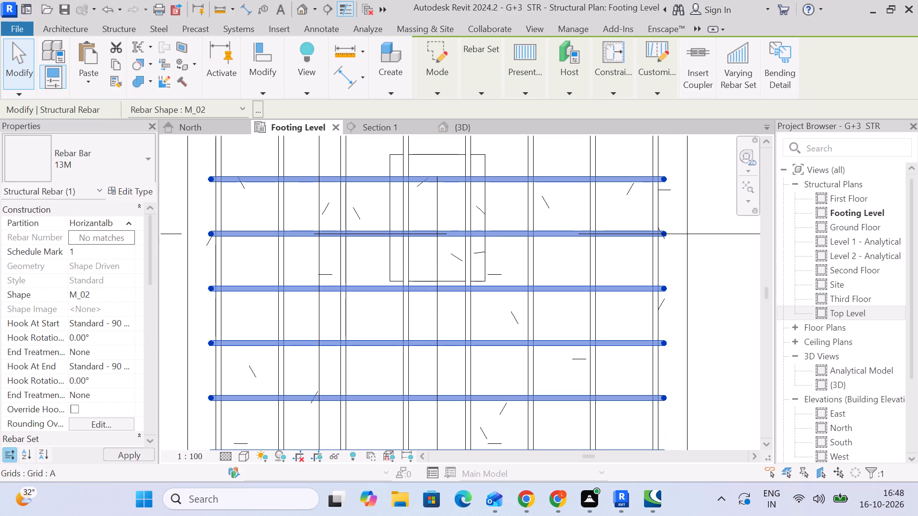
key(BackSpace)
key(space)
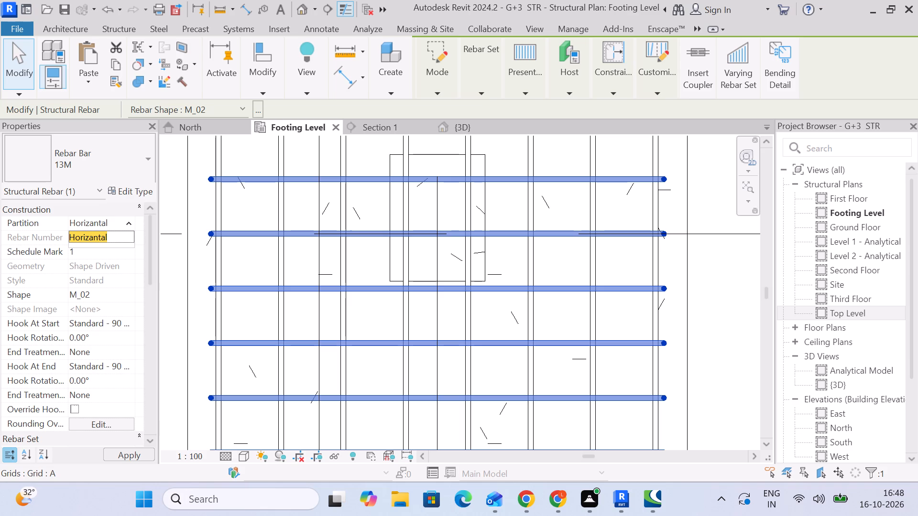
text(fo)
text(oting rod)
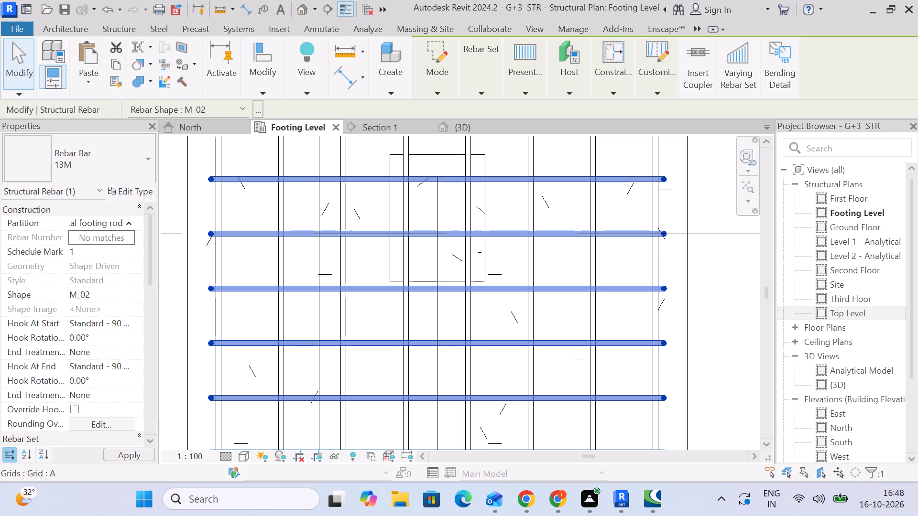
key(Return)
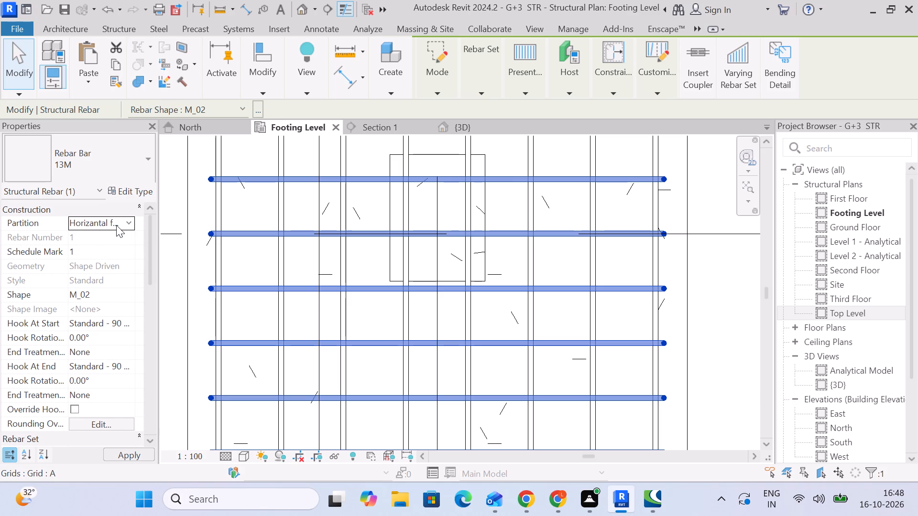
Set the Partition of the rebar set running vertically in plan in the A-1 footing to "vertical footing rod".
click(277, 261)
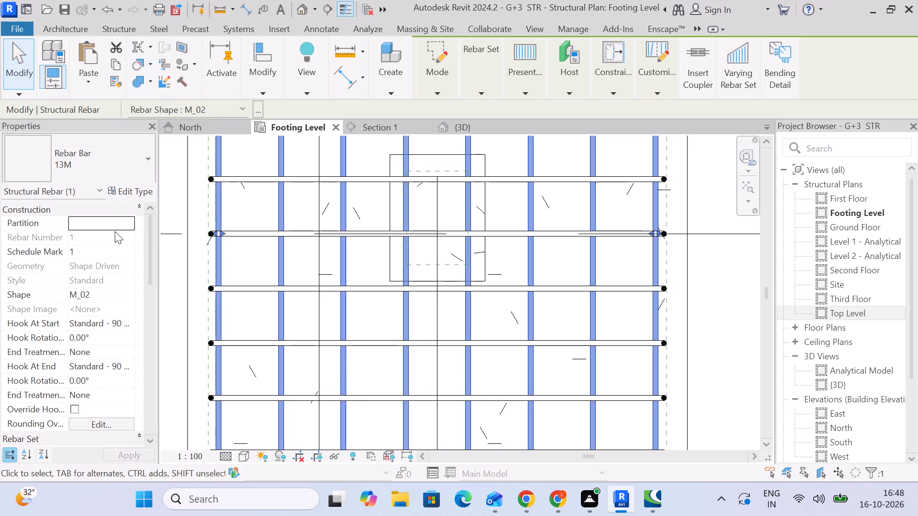
click(116, 221)
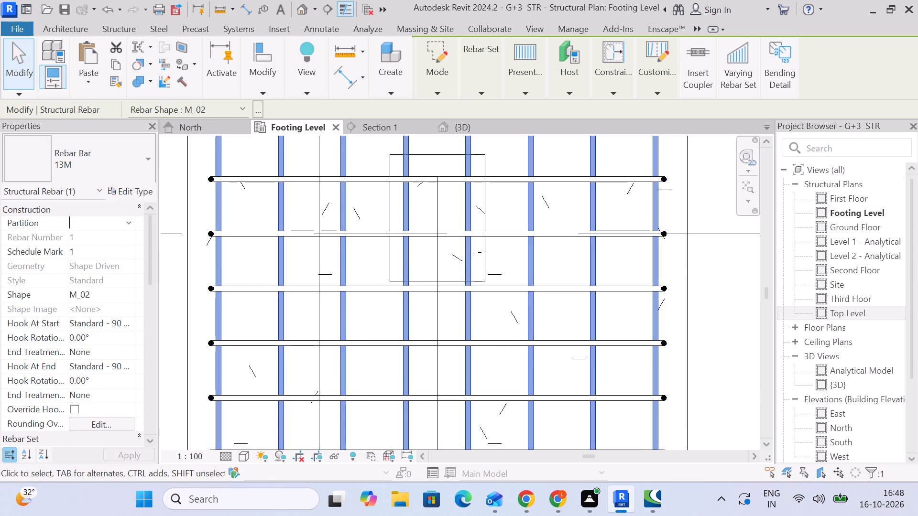
key(v)
text(ertical)
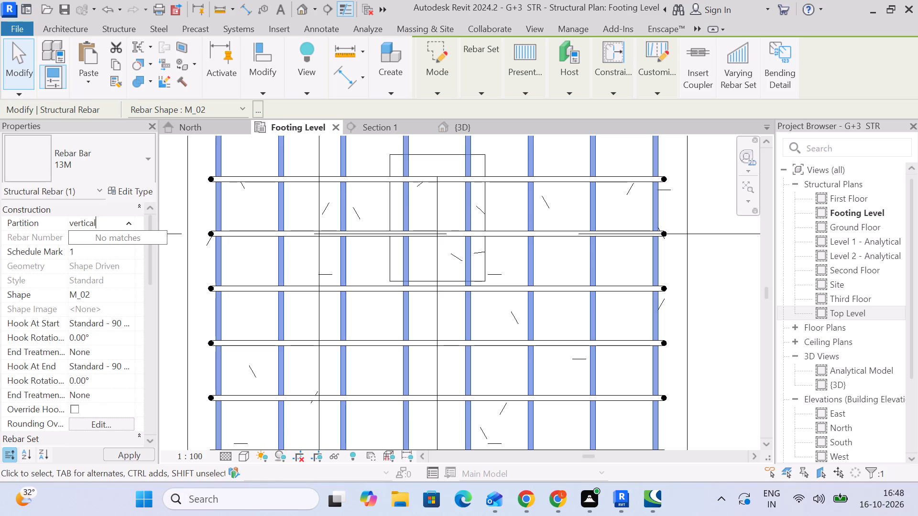
key(space)
text(foot)
text(ing rod)
key(Return)
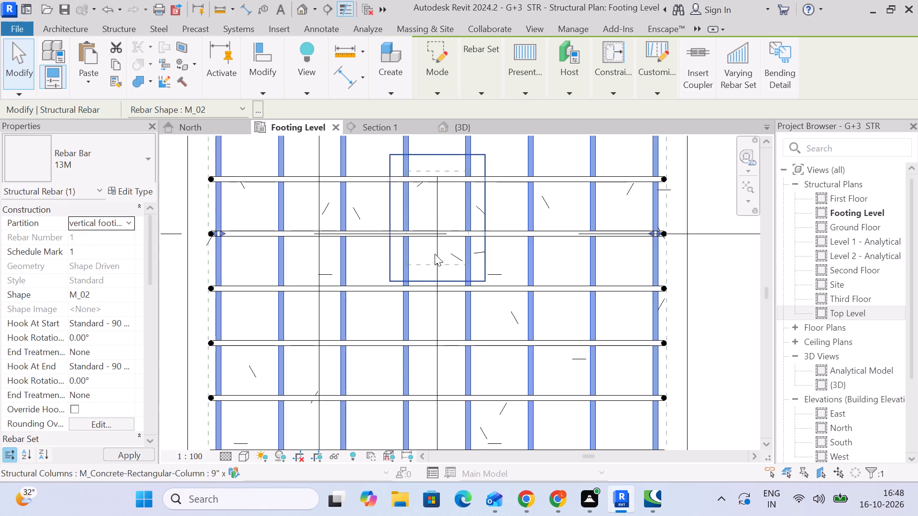
scroll(432, 262, down, 6)
click(625, 339)
Copy both A-1 rebar sets with Multiple enabled onto the grid A-2 footing, matching the footings' lower-left corners.
scroll(627, 335, down, 3)
middle_drag(627, 335, 591, 344)
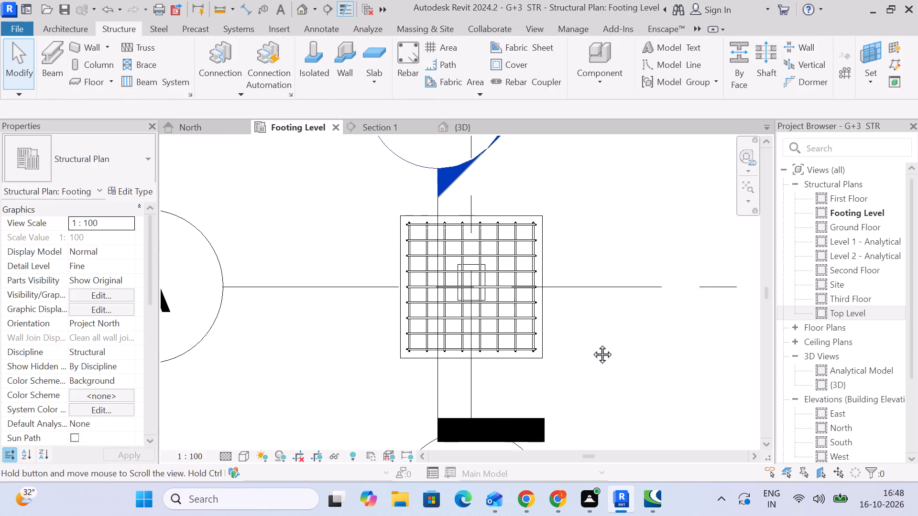
middle_drag(591, 344, 590, 344)
scroll(589, 344, down, 1)
scroll(576, 342, up, 5)
scroll(530, 343, up, 4)
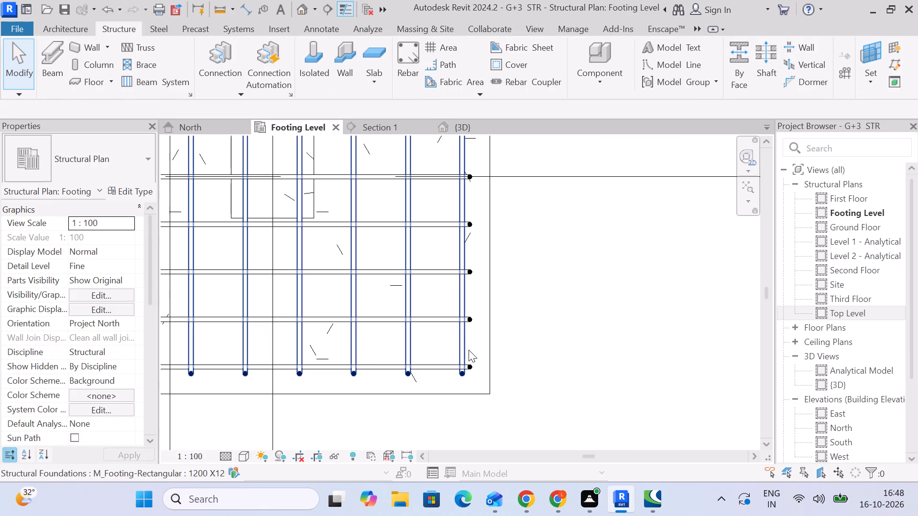
click(466, 349)
ctrl+click(450, 365)
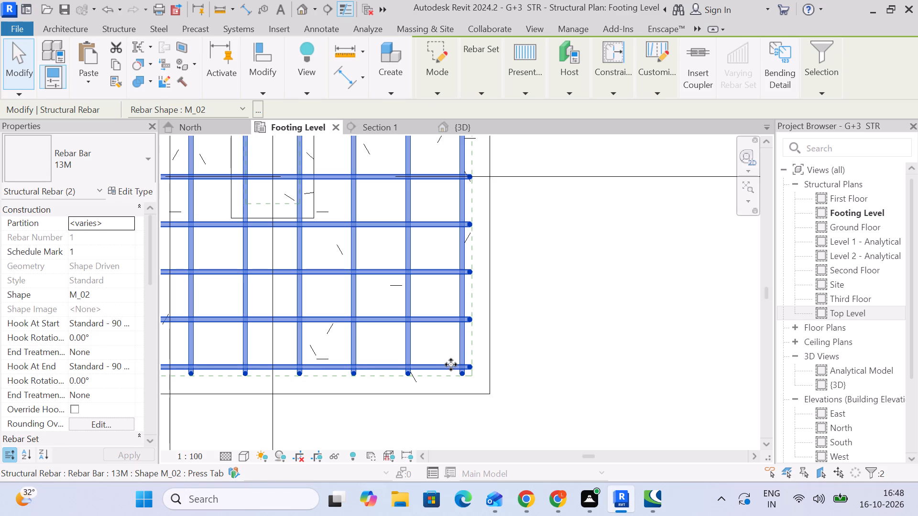
scroll(451, 365, down, 5)
middle_drag(473, 311, 521, 313)
scroll(523, 313, up, 1)
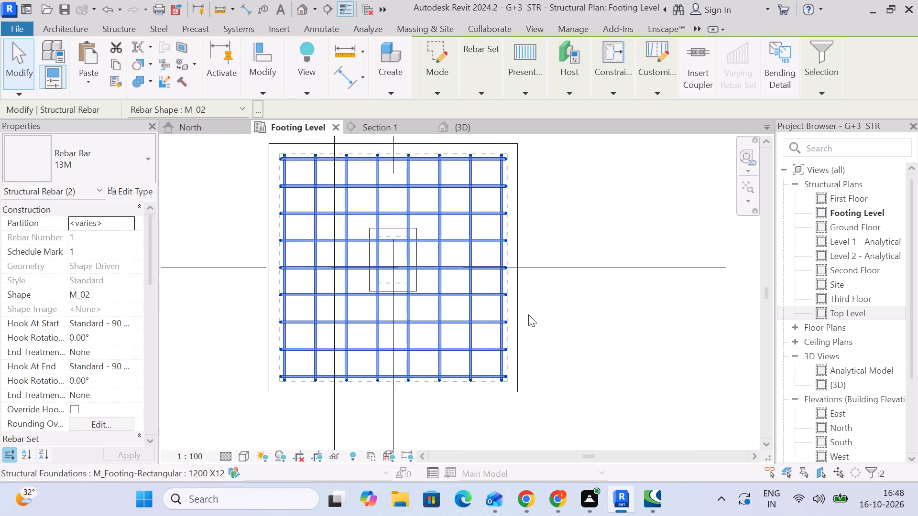
scroll(529, 315, down, 13)
middle_drag(590, 350, 500, 365)
scroll(302, 286, up, 4)
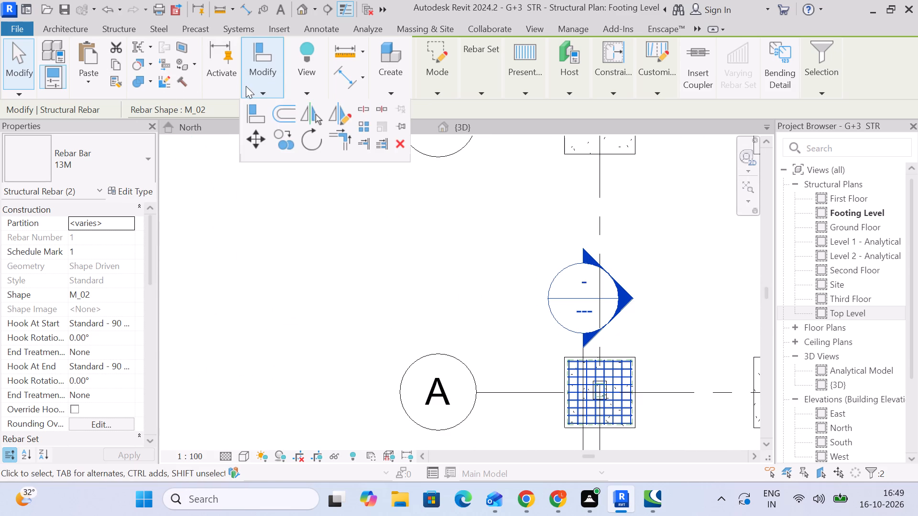
click(288, 145)
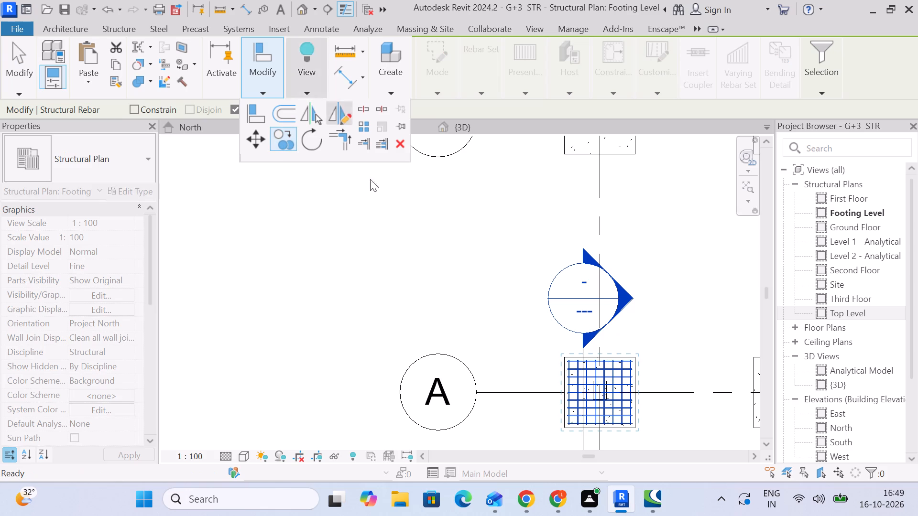
scroll(435, 285, down, 5)
middle_drag(436, 277, 328, 241)
middle_drag(382, 313, 342, 282)
scroll(343, 307, up, 13)
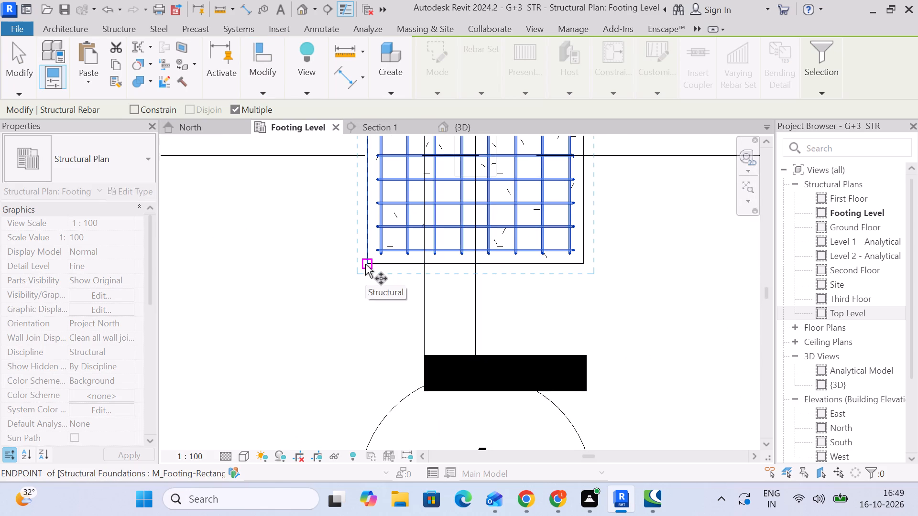
click(365, 263)
scroll(516, 246, down, 4)
middle_drag(537, 253, 273, 253)
scroll(273, 253, down, 1)
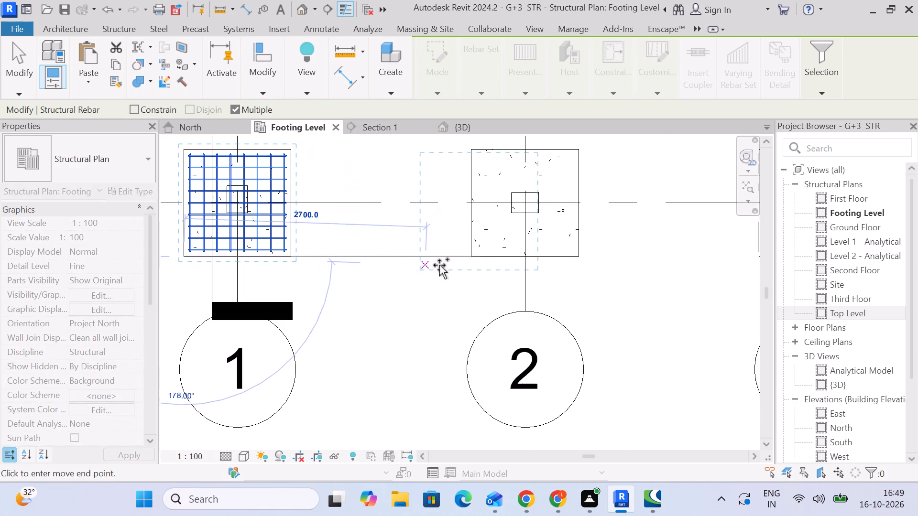
click(472, 258)
Place further copies of the two-way mesh on the grid A footings at grids 3, 4 and 5, matching their lower-left corners.
scroll(610, 261, down, 4)
middle_drag(614, 265, 334, 242)
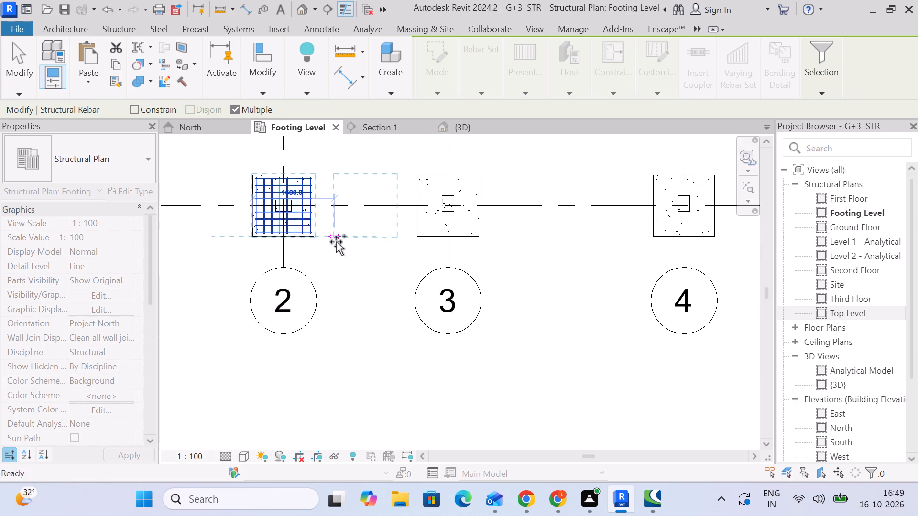
scroll(363, 241, up, 5)
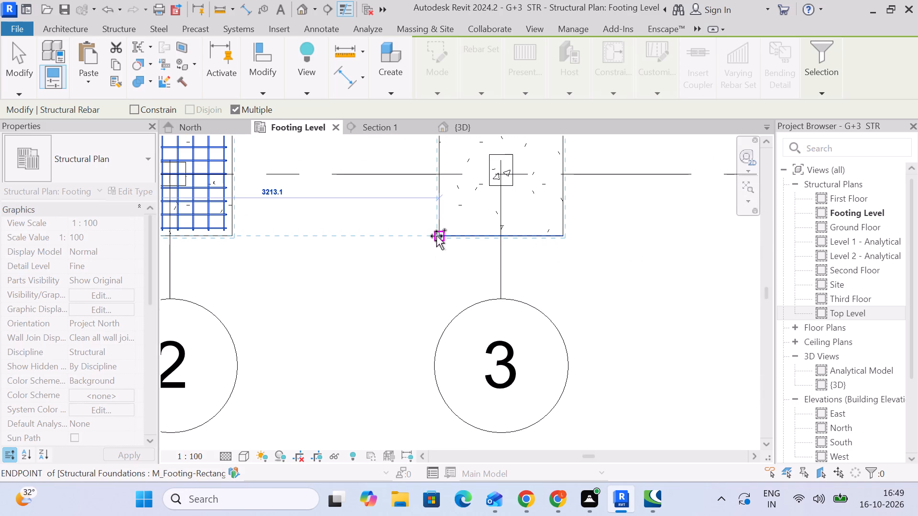
click(438, 235)
scroll(568, 234, down, 4)
middle_drag(581, 238, 270, 238)
scroll(417, 239, up, 3)
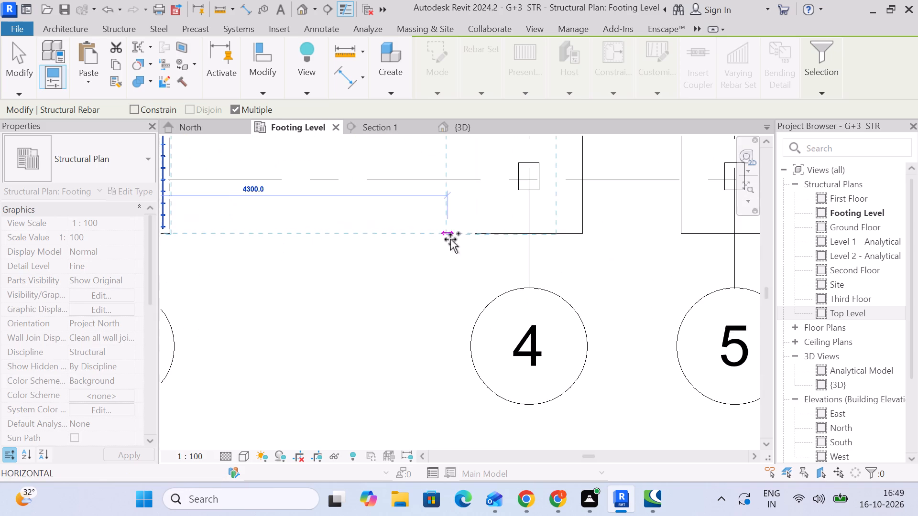
click(475, 233)
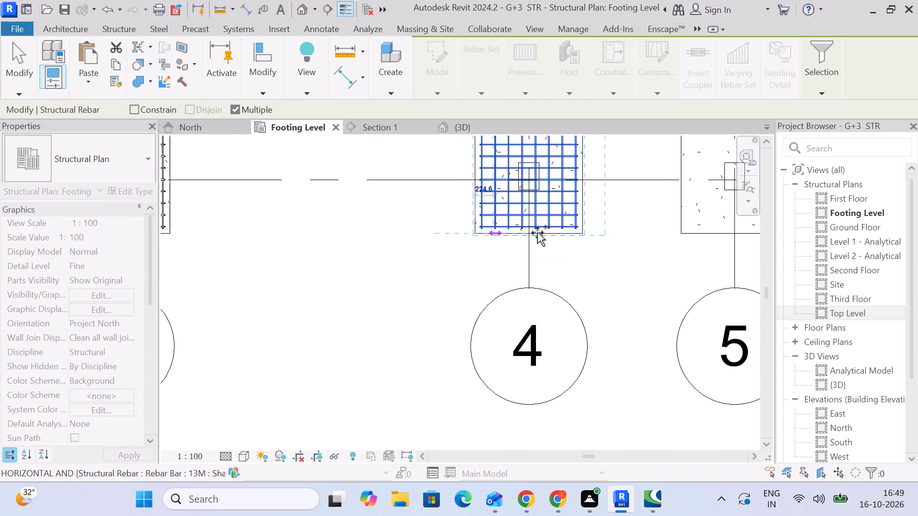
middle_drag(568, 234, 337, 234)
click(449, 235)
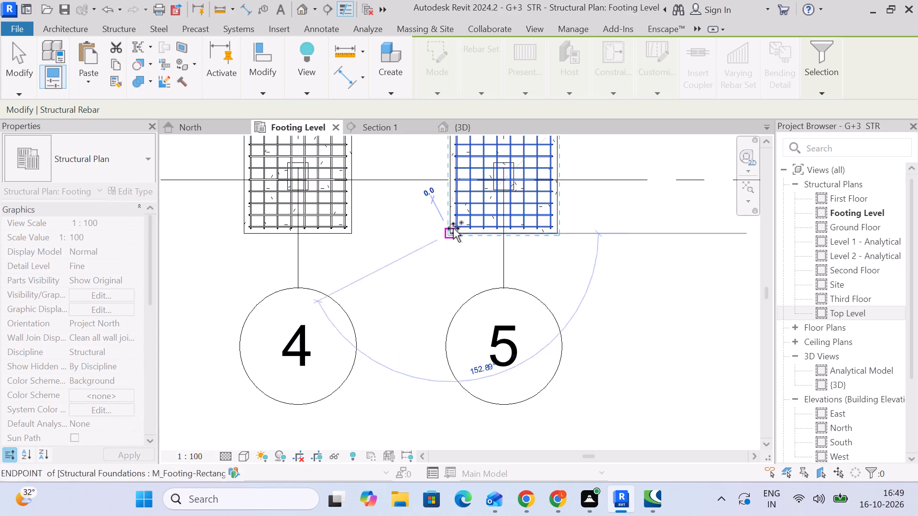
Place a copy of the two-way rebar mesh on the offset grid 5 footing between grids A and B, matching the lower-left corners.
scroll(455, 226, down, 9)
middle_drag(455, 195, 456, 421)
scroll(458, 346, up, 3)
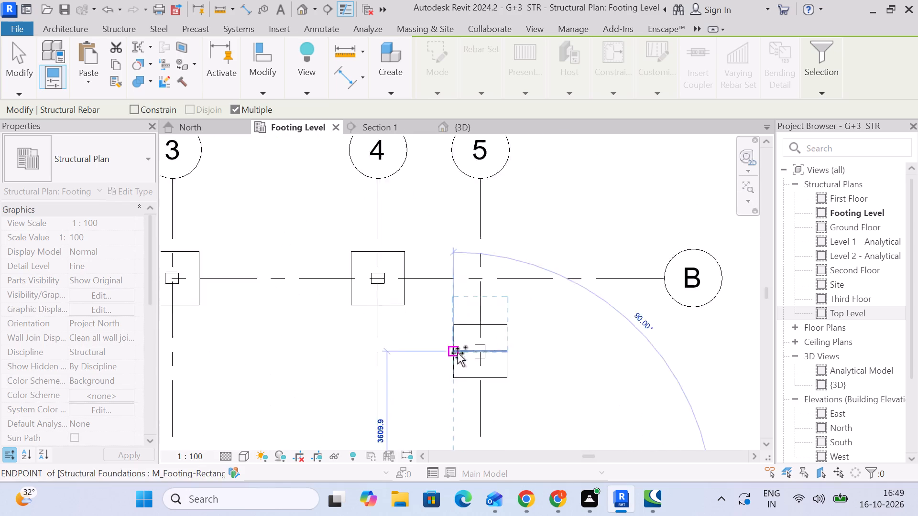
scroll(458, 353, up, 6)
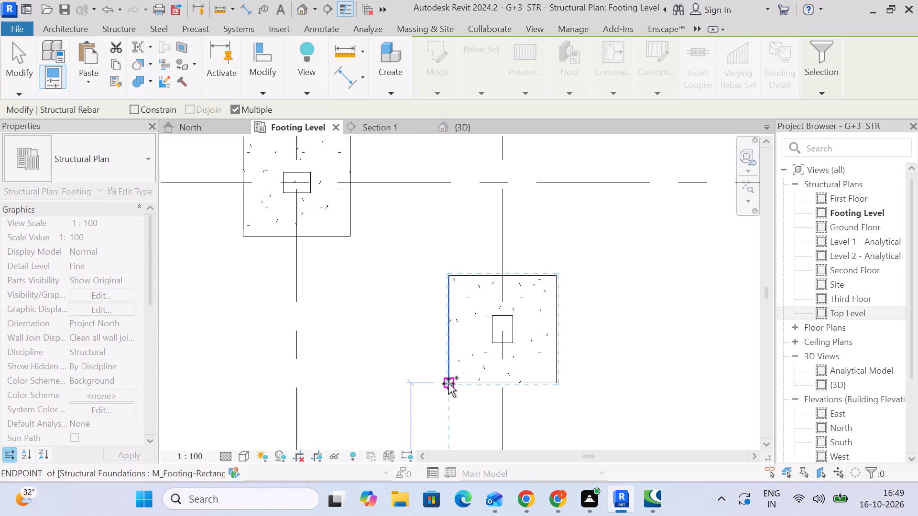
click(448, 384)
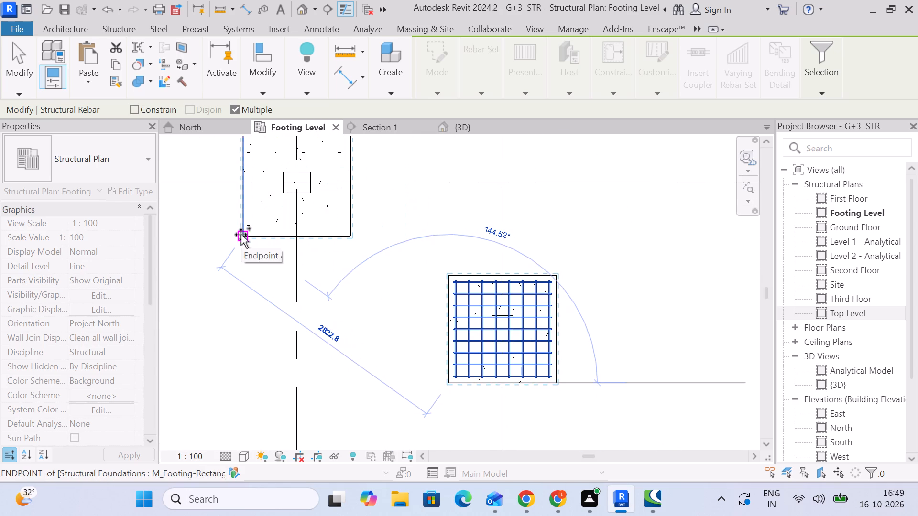
Place further mesh copies on the grid B footings at grids 4, 3, 2 and 1, matching their lower-left corners, and end the copying.
click(241, 235)
scroll(253, 275, down, 3)
middle_drag(254, 279, 594, 288)
scroll(354, 278, up, 3)
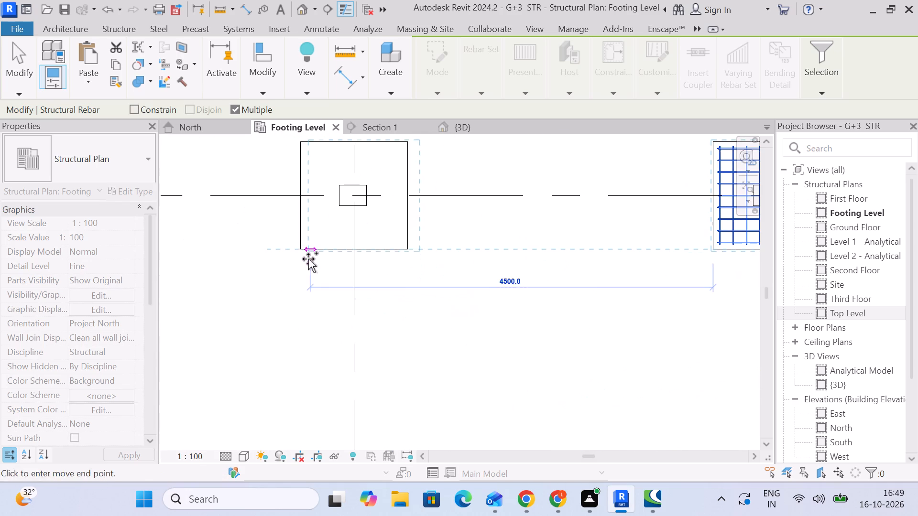
click(300, 250)
middle_drag(272, 256, 423, 272)
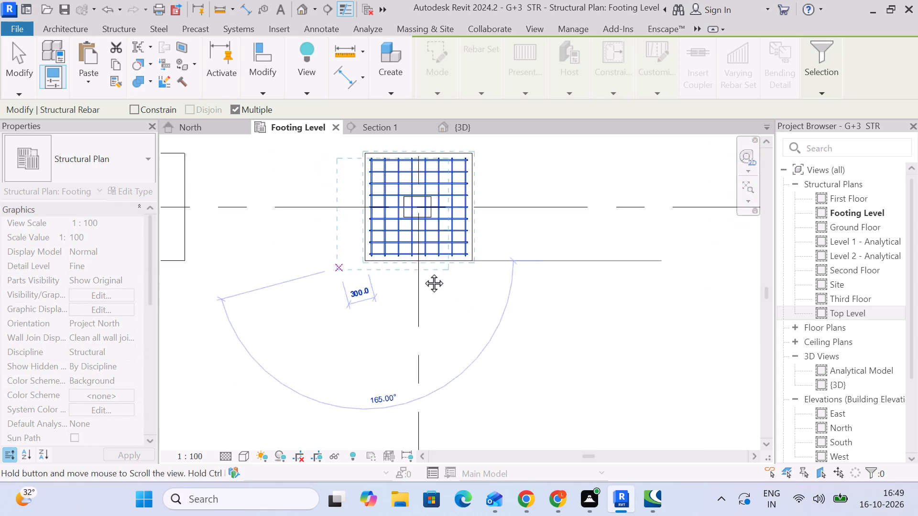
middle_drag(423, 272, 602, 275)
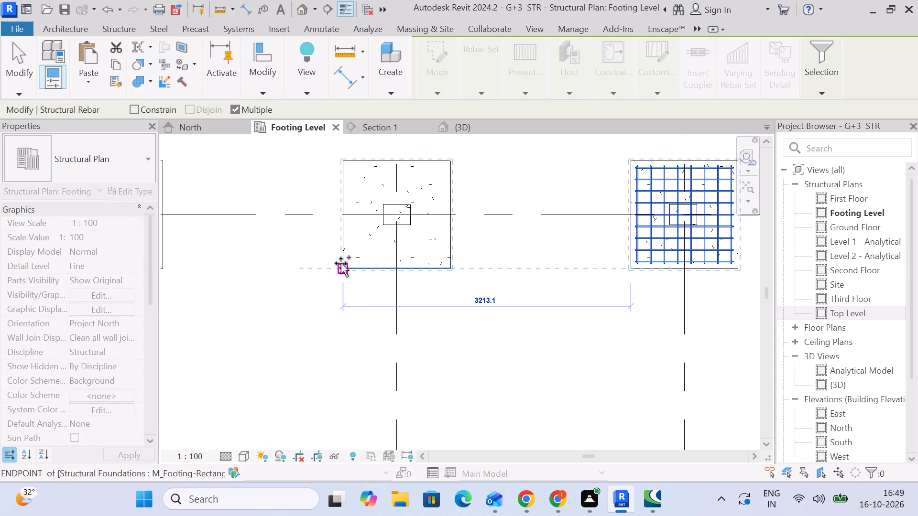
click(341, 267)
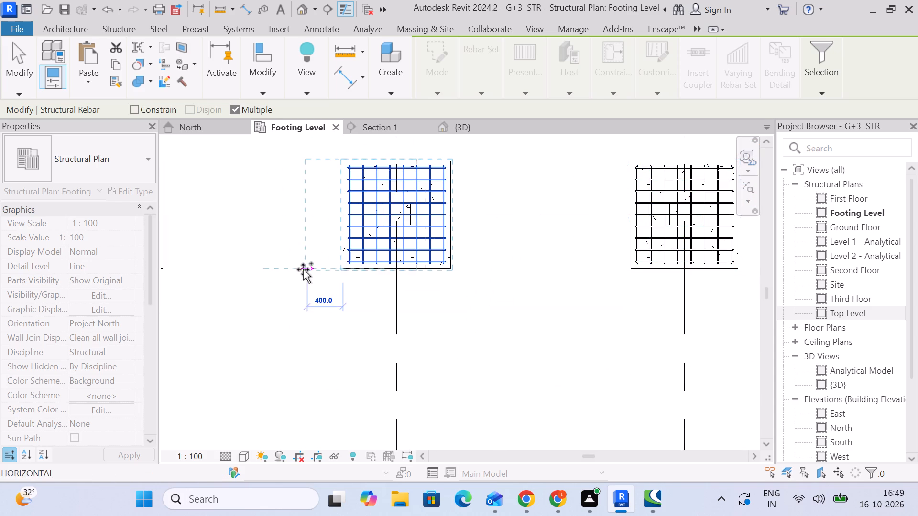
scroll(298, 269, down, 2)
middle_drag(297, 269, 620, 284)
scroll(451, 283, up, 4)
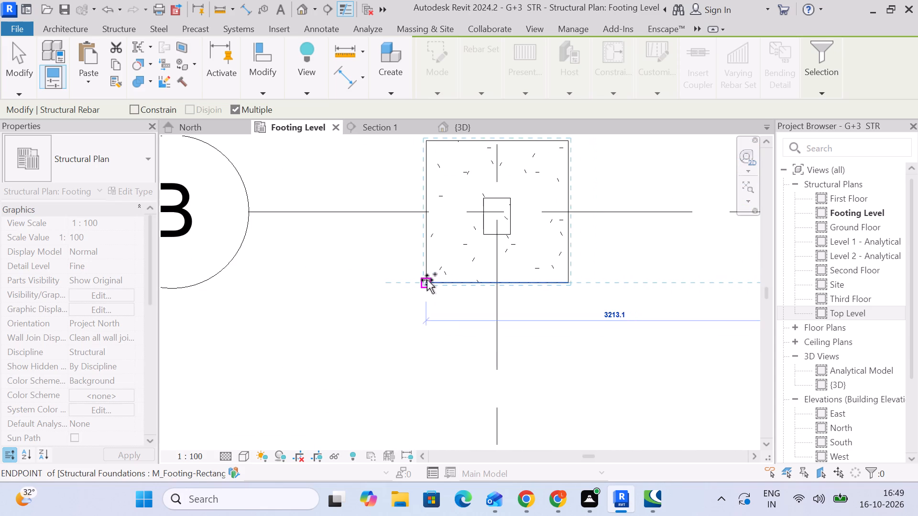
click(427, 280)
scroll(448, 285, down, 4)
middle_drag(448, 285, 418, 268)
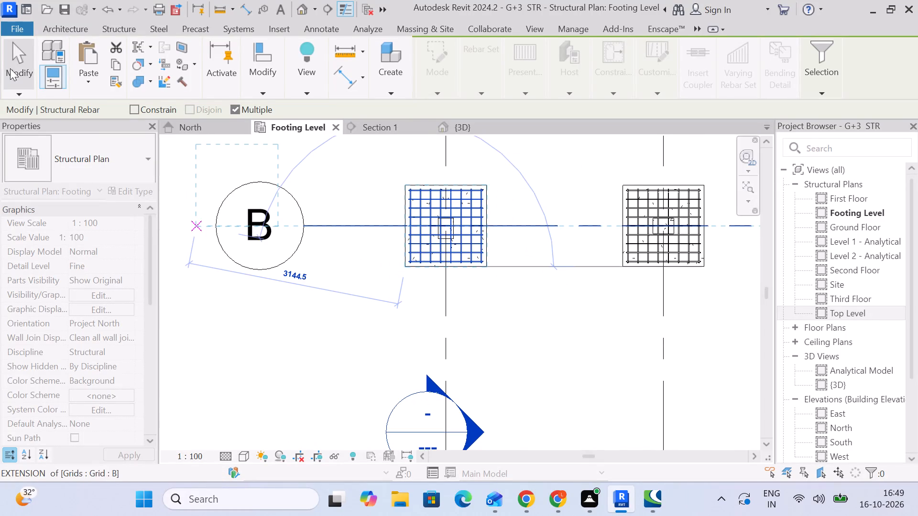
click(16, 63)
scroll(509, 329, down, 6)
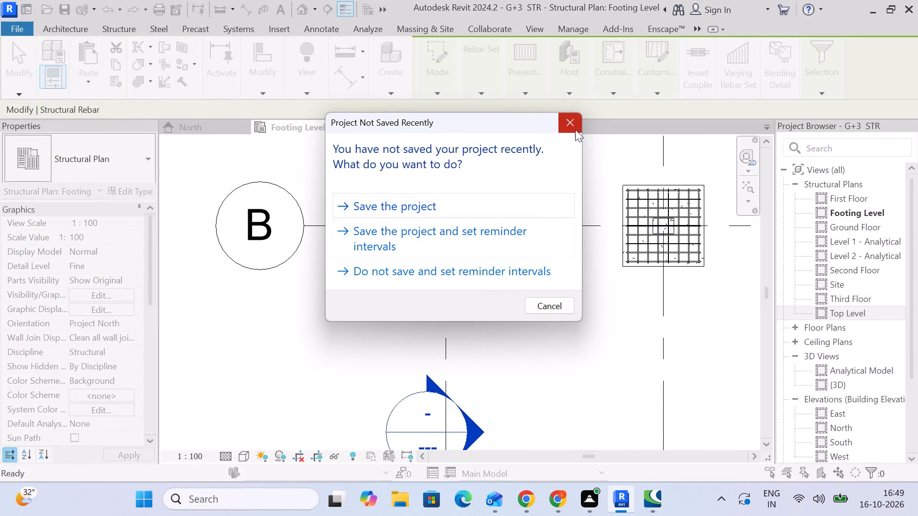
click(574, 129)
Save the project.
scroll(489, 287, down, 4)
middle_drag(507, 327, 305, 248)
scroll(337, 266, down, 4)
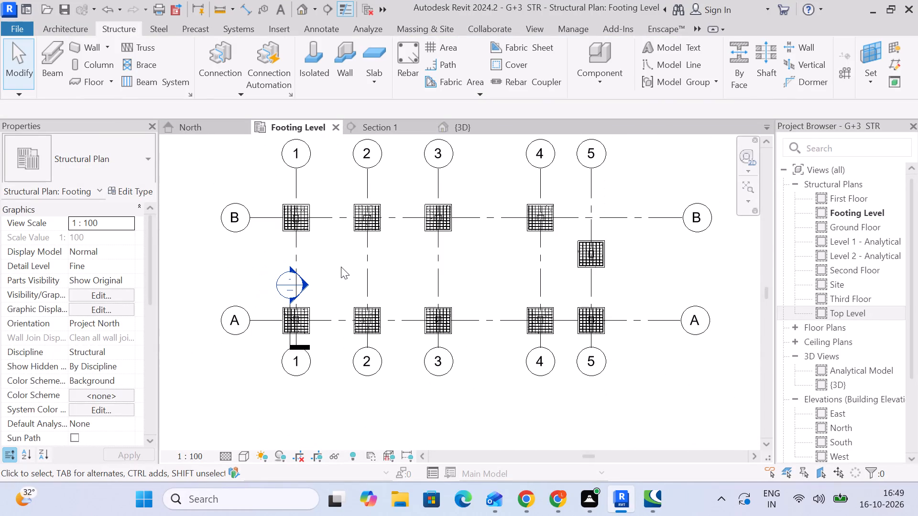
key(ctrl+s)
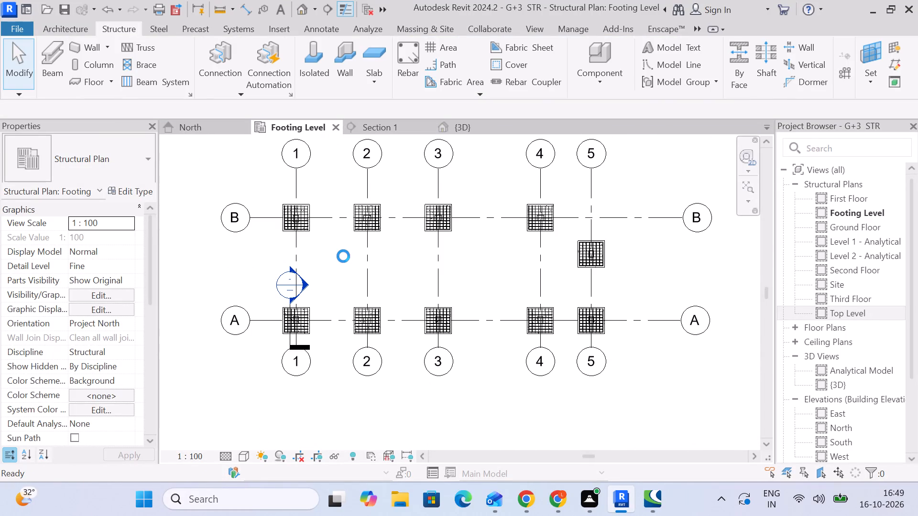
Examine the copied rebar meshes inside the footings in the {3D} view, including the grid 2 footing and the offset grid 5 footing.
click(469, 126)
scroll(499, 273, down, 11)
middle_drag(535, 305, 365, 374)
scroll(364, 375, down, 1)
scroll(513, 374, up, 4)
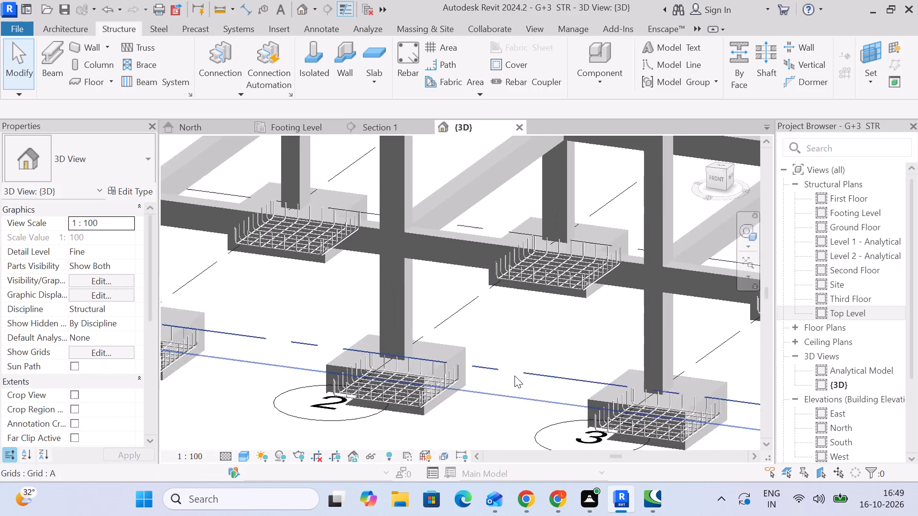
scroll(514, 376, up, 7)
scroll(452, 406, up, 6)
middle_drag(553, 404, 577, 315)
scroll(473, 315, down, 6)
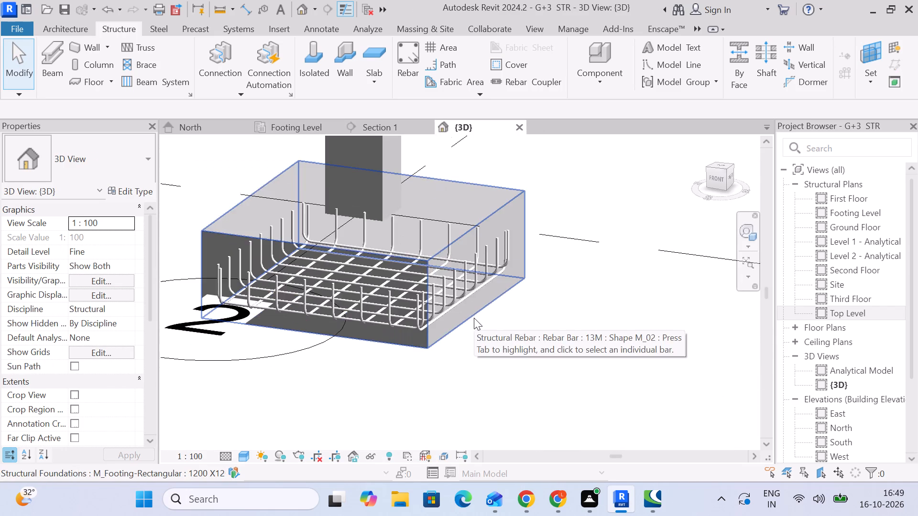
scroll(474, 318, down, 18)
middle_drag(616, 360, 492, 381)
scroll(587, 370, up, 5)
scroll(477, 349, up, 11)
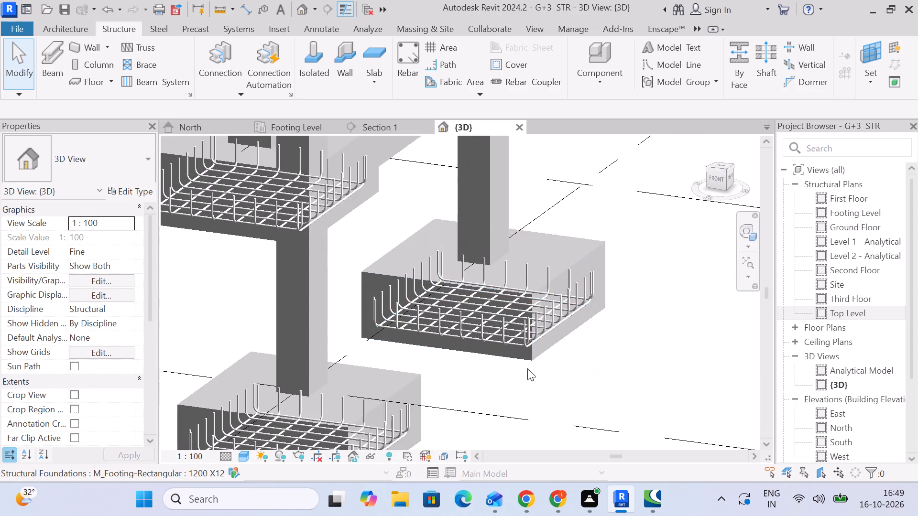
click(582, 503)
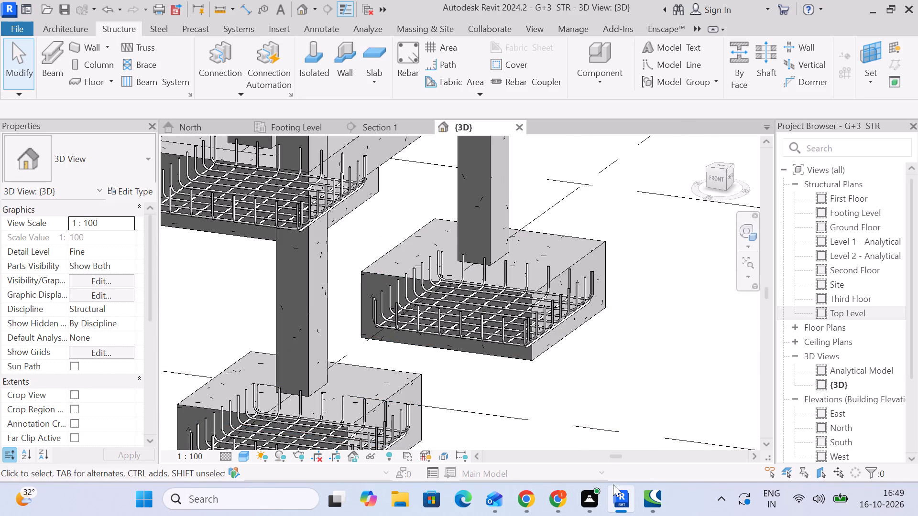
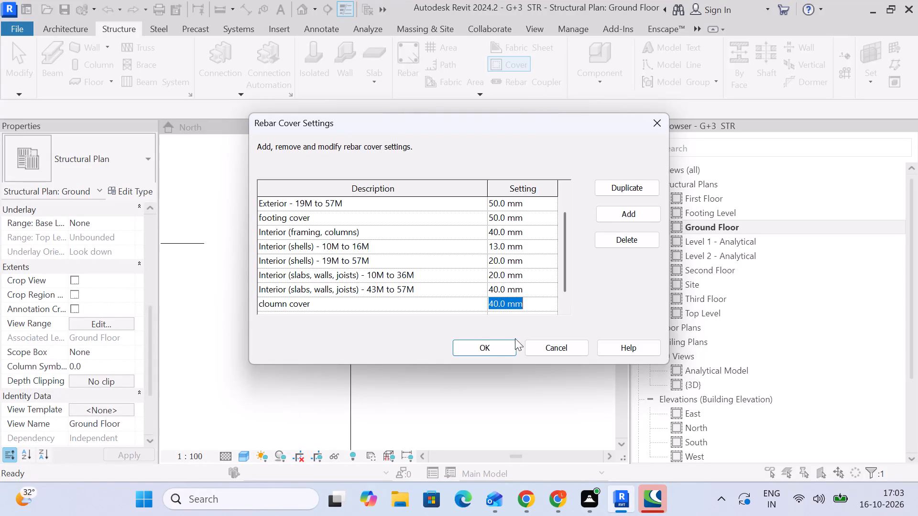
Accept the rebar cover settings with the cloumn cover type at 40 mm and leave the Cover command.
click(493, 352)
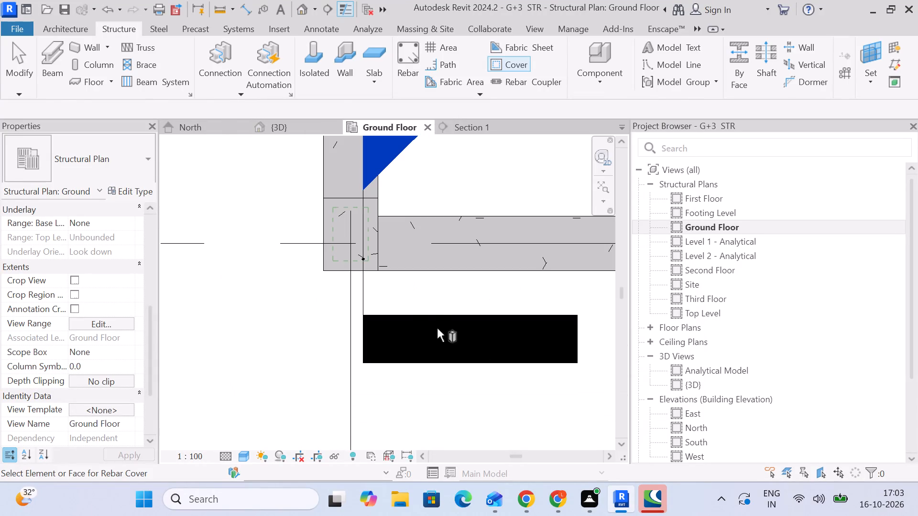
scroll(423, 315, down, 4)
scroll(396, 281, up, 5)
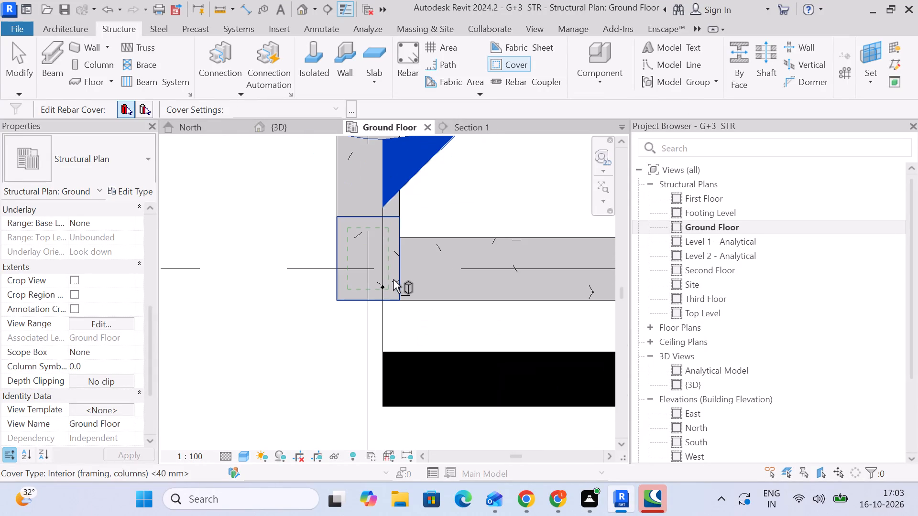
click(22, 70)
Switch to Chrome and replace the footing design query with a web search for 9x12 inch column.
click(550, 491)
click(539, 501)
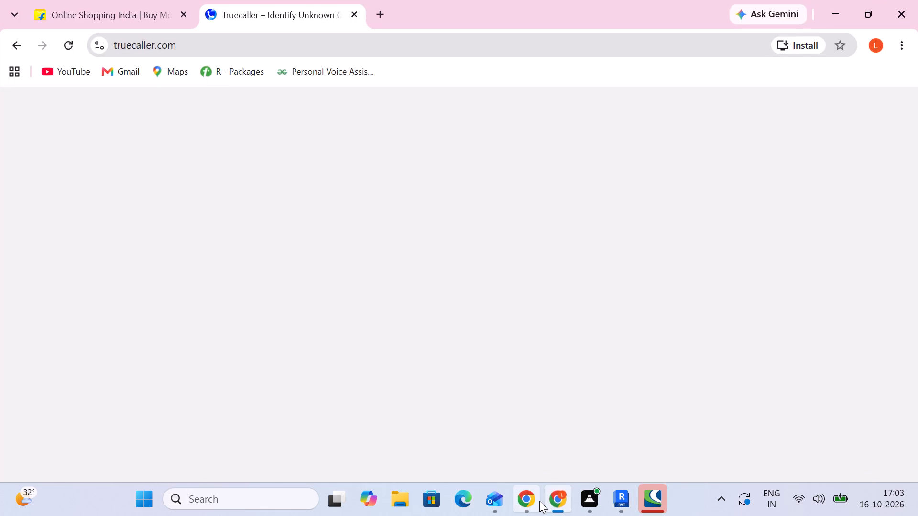
click(361, 95)
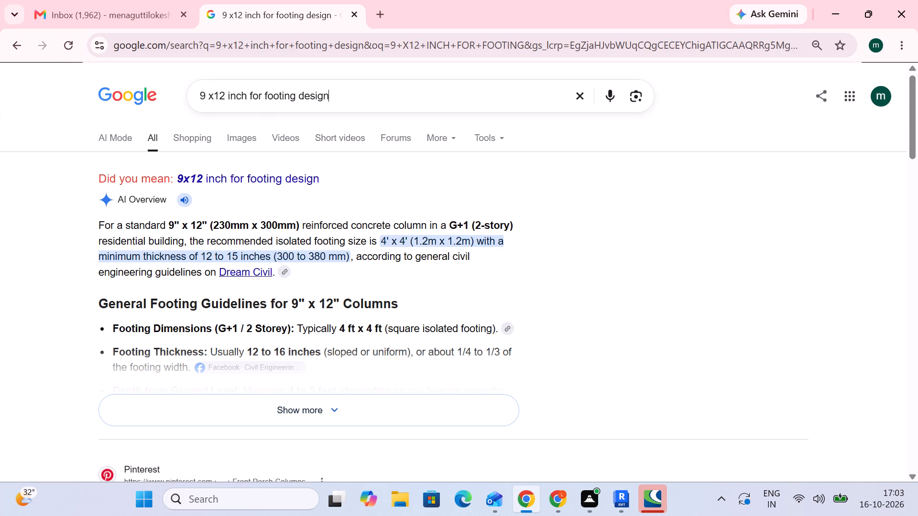
drag(361, 95, 344, 95)
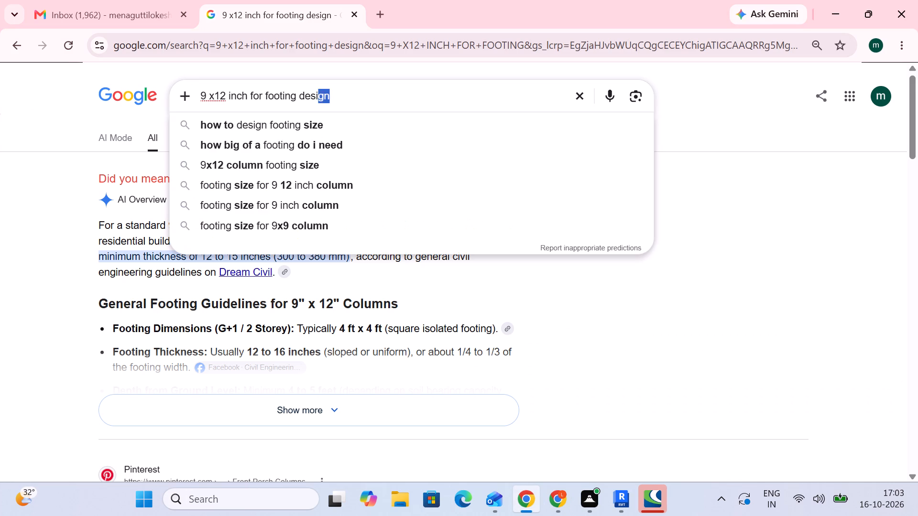
drag(344, 95, 345, 94)
drag(343, 99, 299, 96)
key(BackSpace)
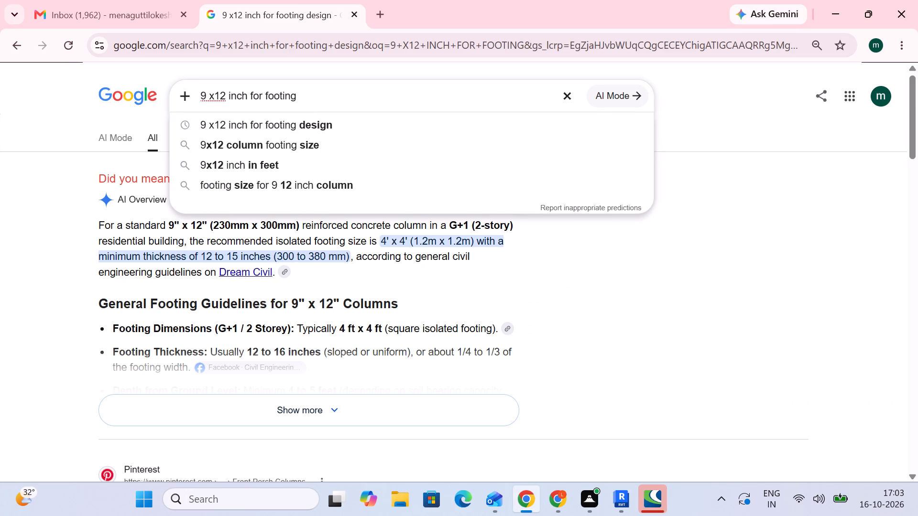
key(BackSpace)
scroll(328, 270, down, 2)
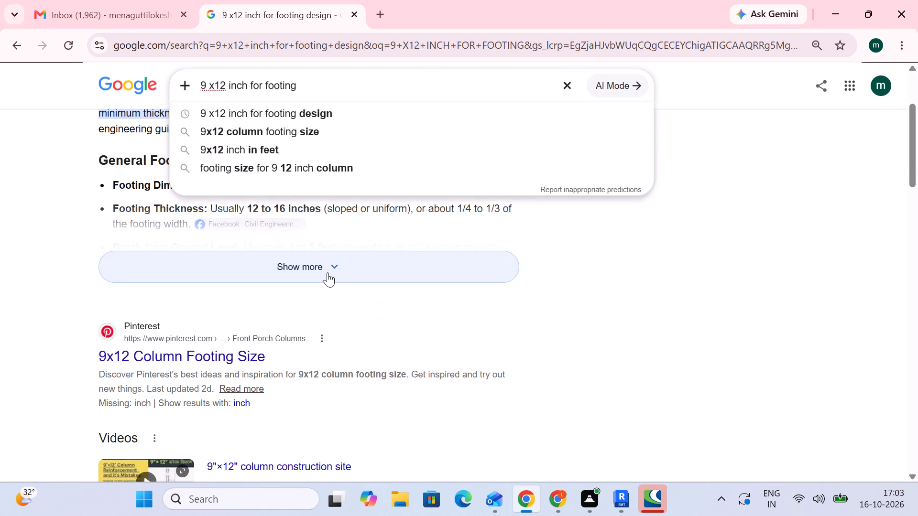
scroll(328, 272, up, 1)
scroll(330, 317, up, 2)
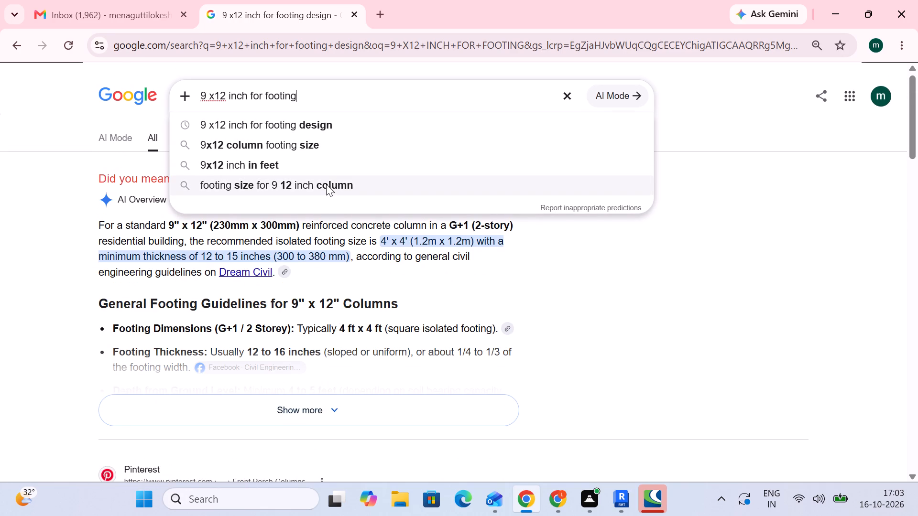
key(BackSpace)
key(BackSpace)
key(BackSpace)
key(BackSpace)
key(BackSpace)
key(BackSpace)
key(BackSpace)
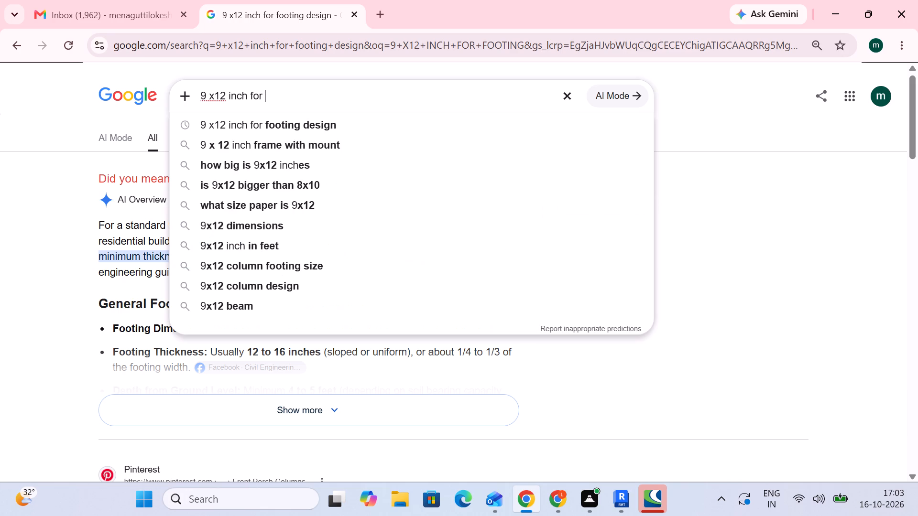
key(BackSpace)
key(BackSpace)
key(BackSpace)
key(BackSpace)
key(BackSpace)
key(space)
text(colimn)
key(space)
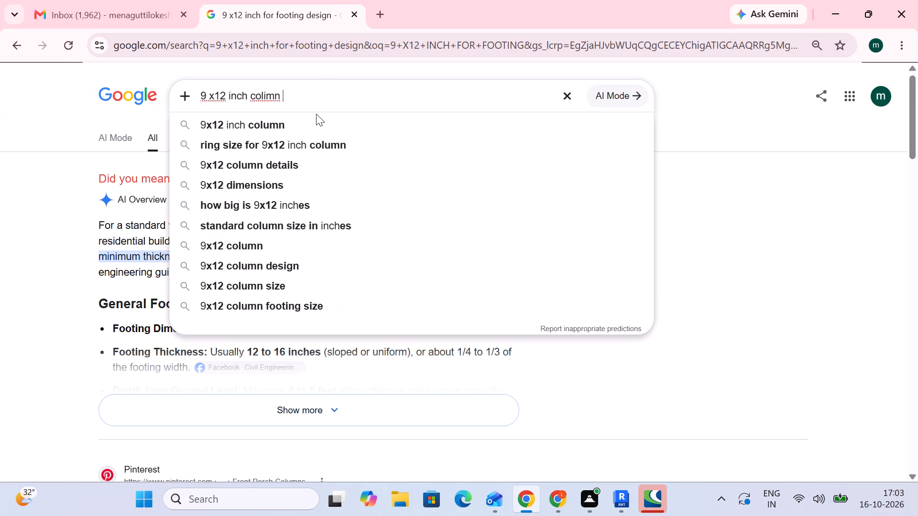
click(322, 127)
Refine the web search to 9x12 inch column cover size.
click(330, 105)
key(space)
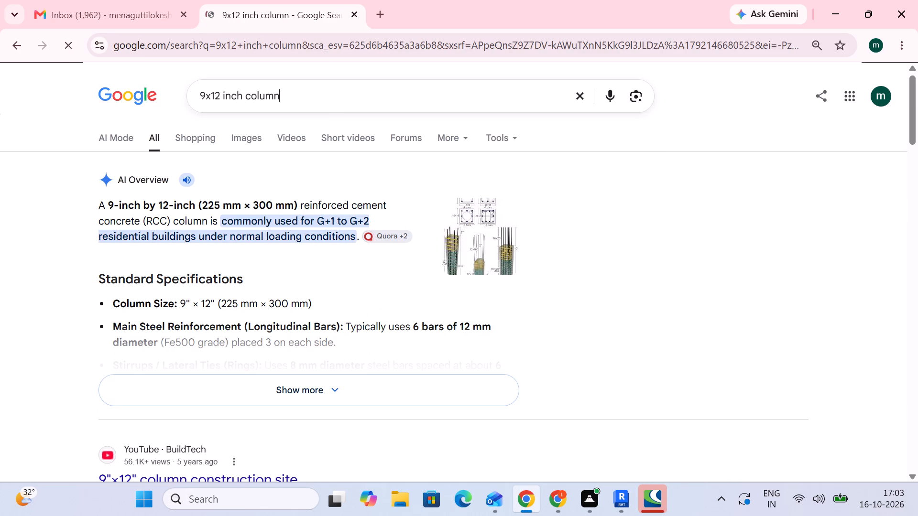
text(co)
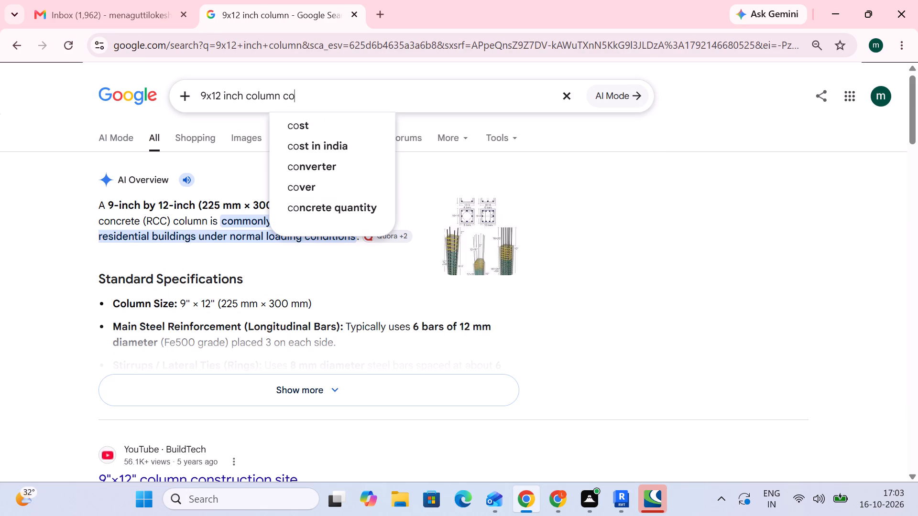
text(ver)
click(328, 130)
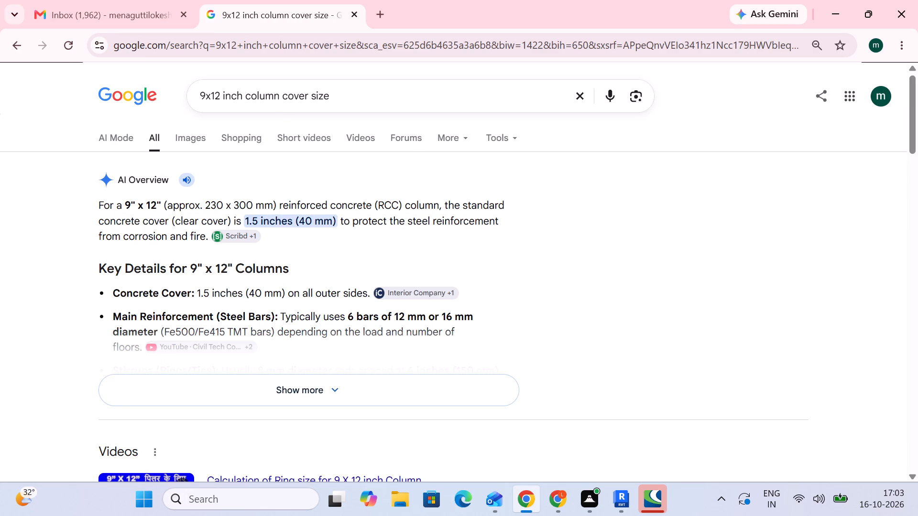
Return to the earlier footing search and look up 9 x12 inch for footing cover design.
key(ctrl+z)
click(21, 42)
click(19, 42)
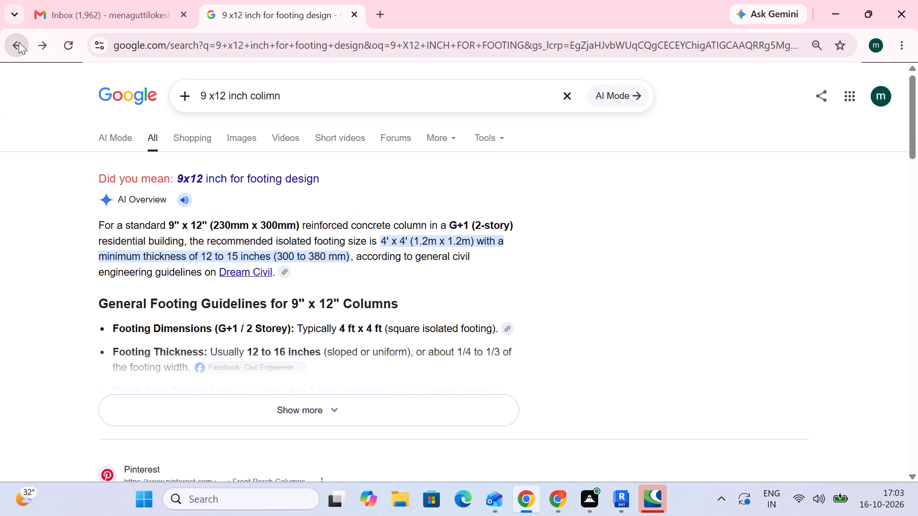
click(355, 97)
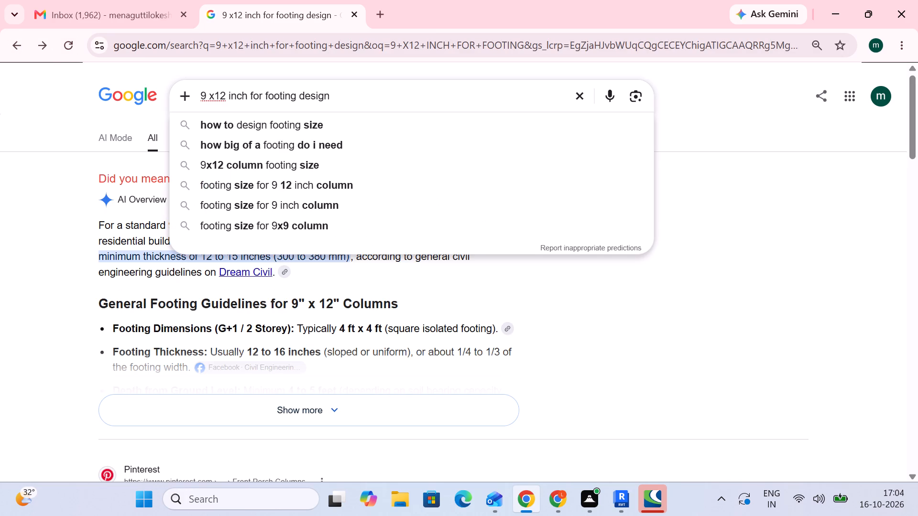
key(BackSpace)
key(BackSpace)
key(BackSpace)
key(BackSpace)
key(BackSpace)
key(BackSpace)
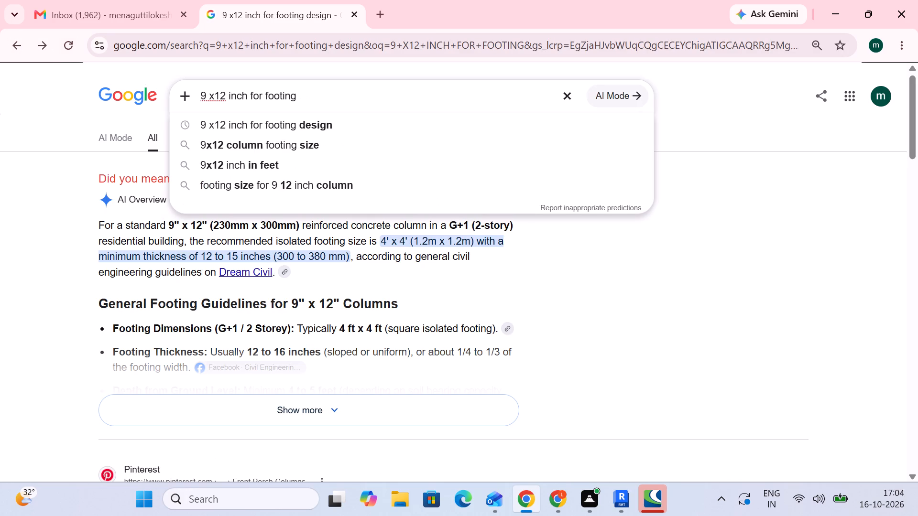
text(cover)
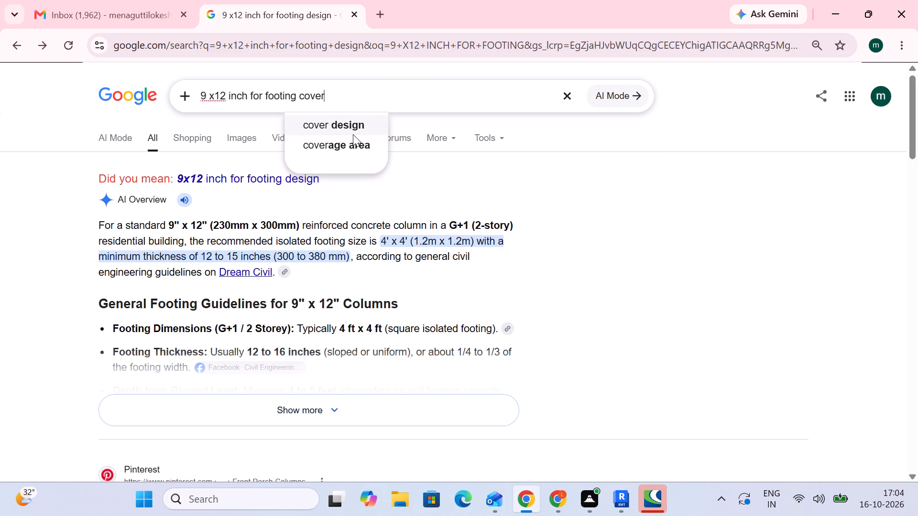
click(353, 134)
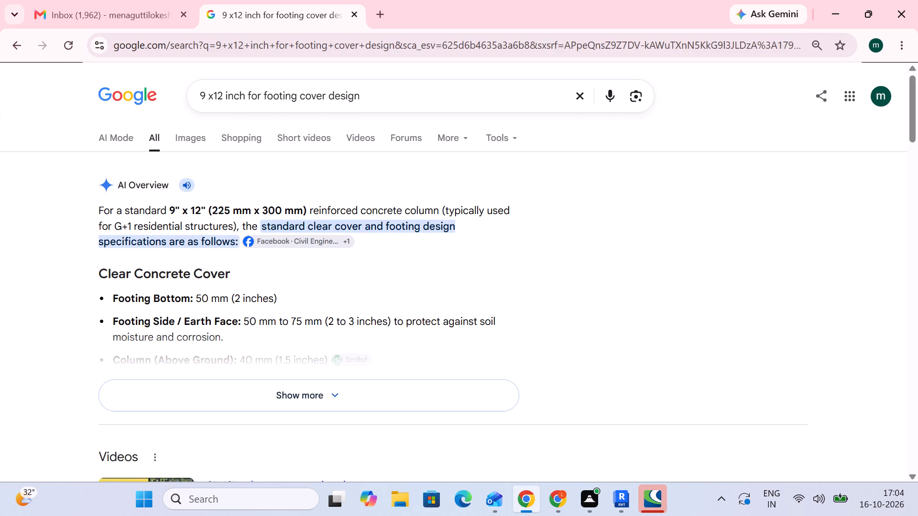
scroll(179, 269, down, 2)
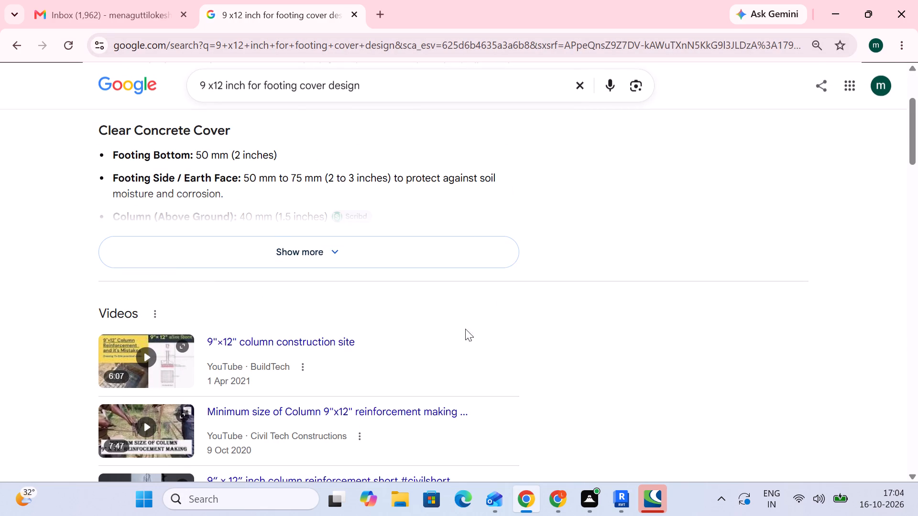
Switch to Revit and assign the cloumn cover <40 mm> rebar cover to the concrete column at the beam corner.
click(616, 499)
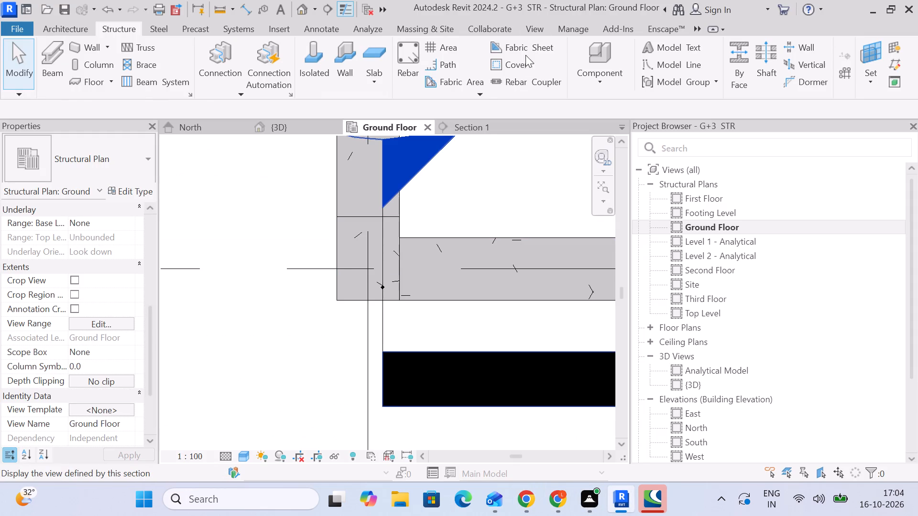
click(525, 62)
click(390, 274)
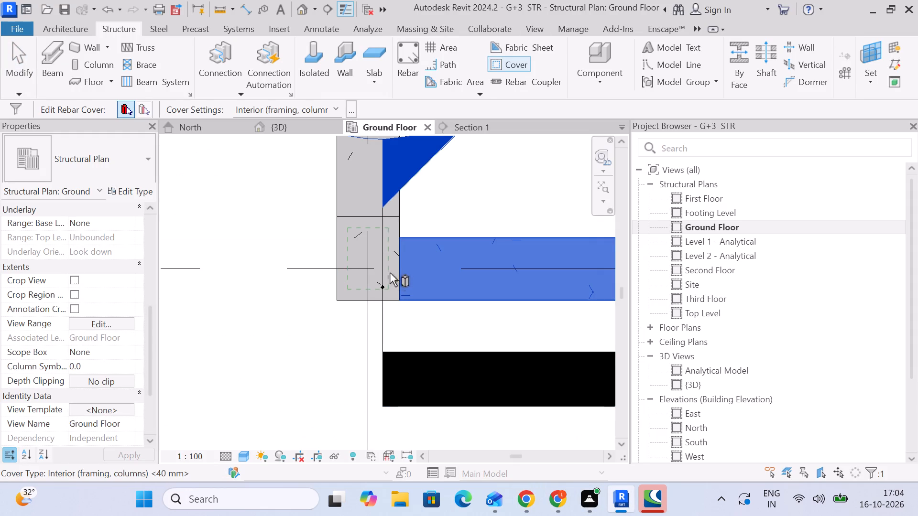
click(376, 233)
click(329, 105)
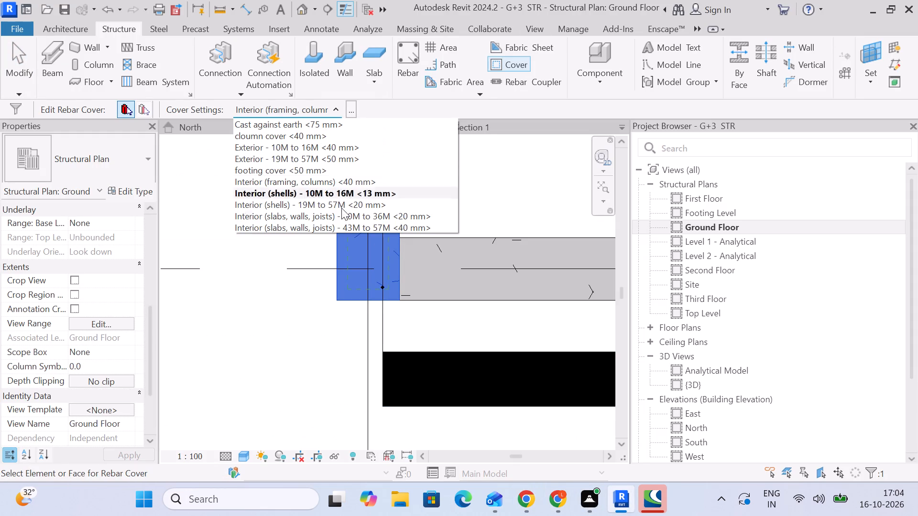
scroll(320, 188, down, 6)
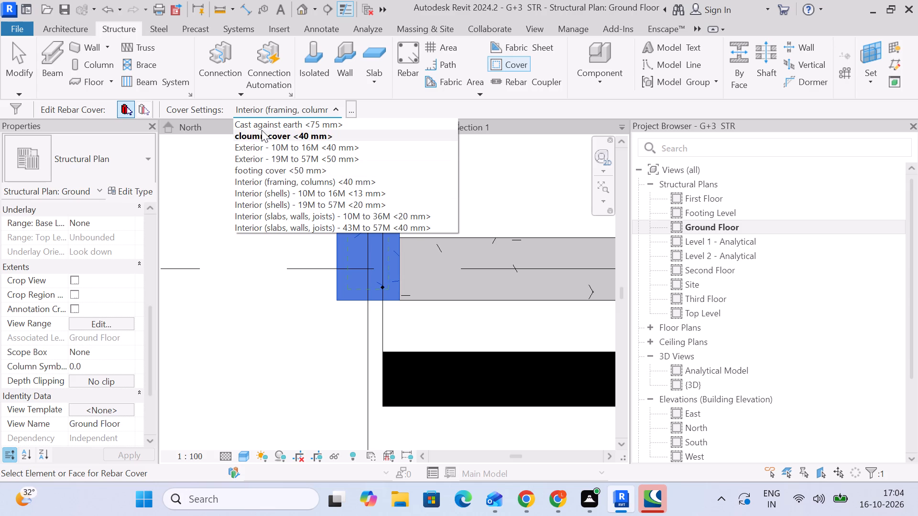
click(265, 138)
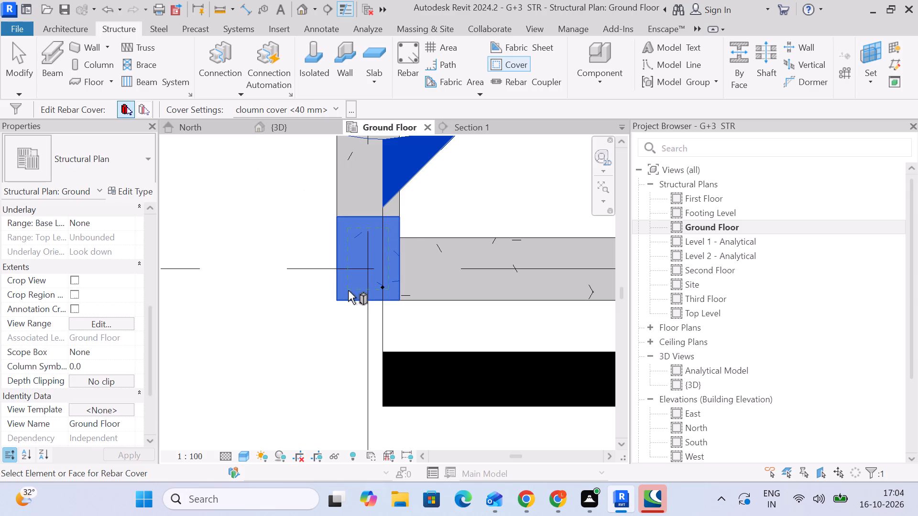
click(348, 290)
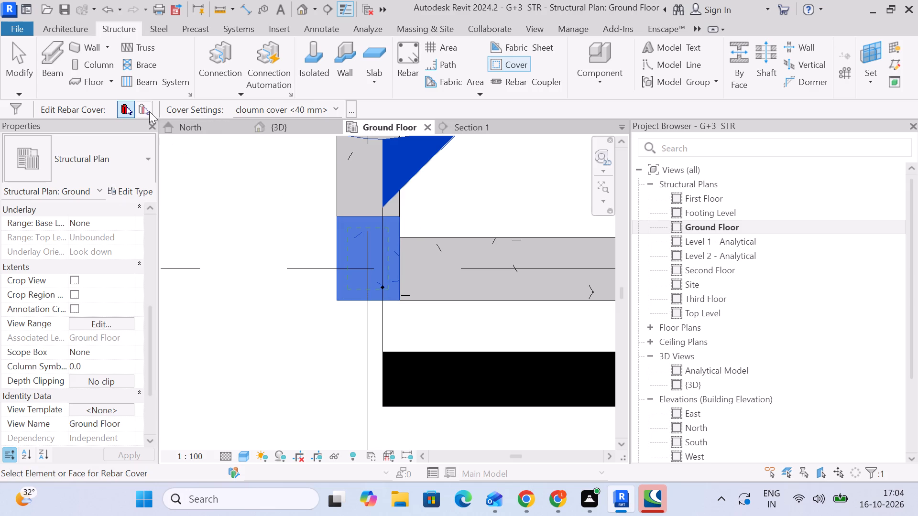
click(17, 73)
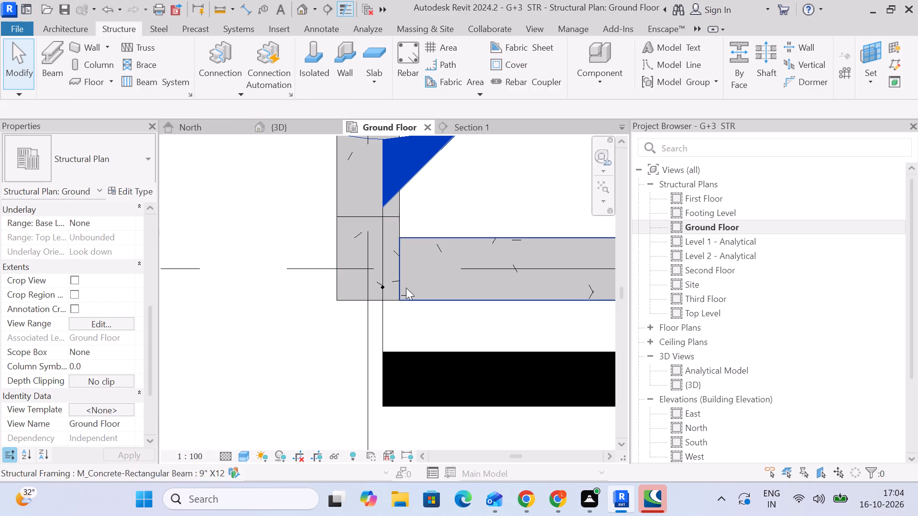
Nudge the column's 13M vertical rebar right toward the cover line, to about 182 mm from the column's left face.
scroll(383, 294, up, 11)
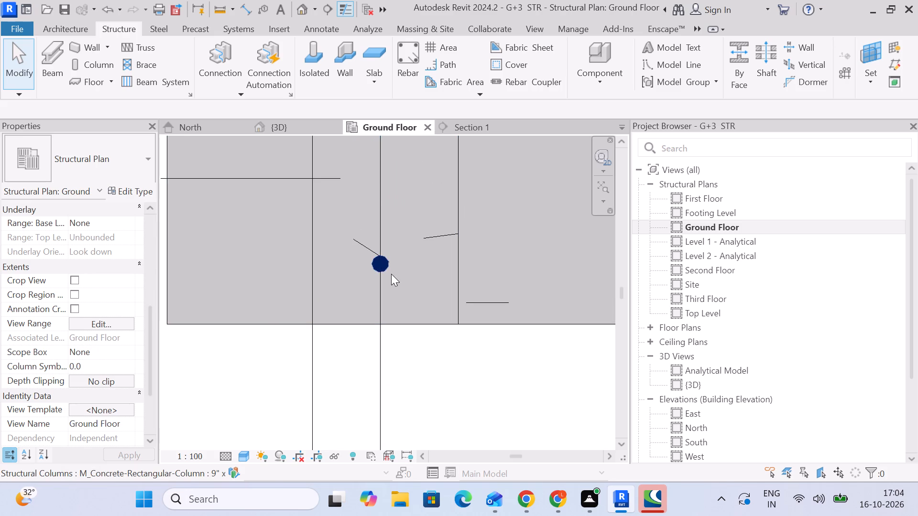
click(385, 269)
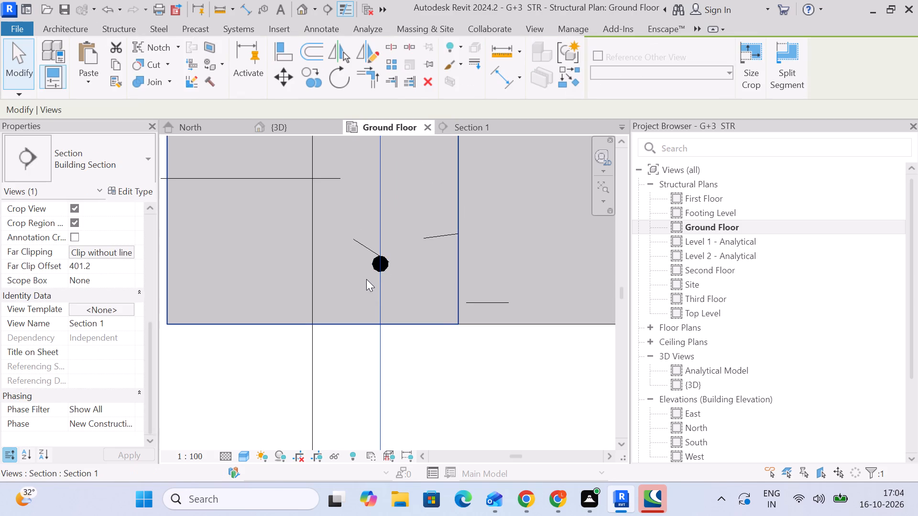
click(383, 268)
click(418, 372)
click(383, 268)
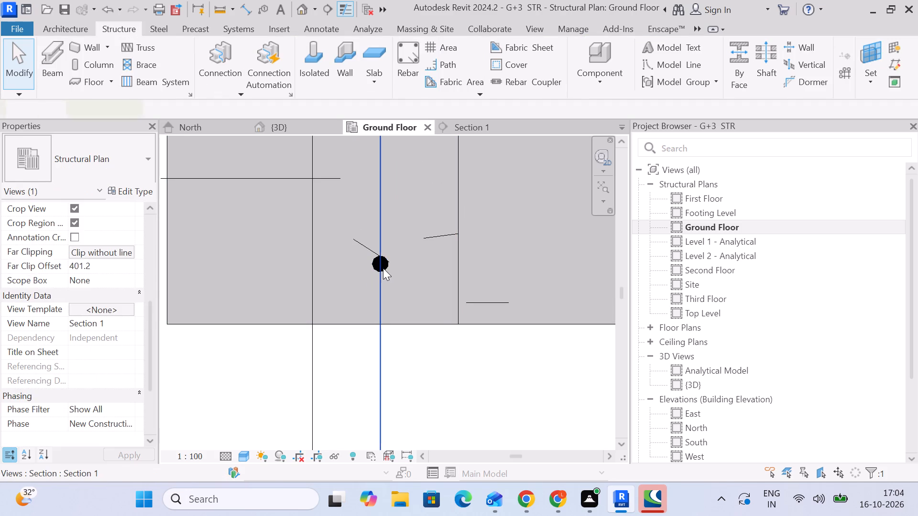
click(413, 369)
click(386, 265)
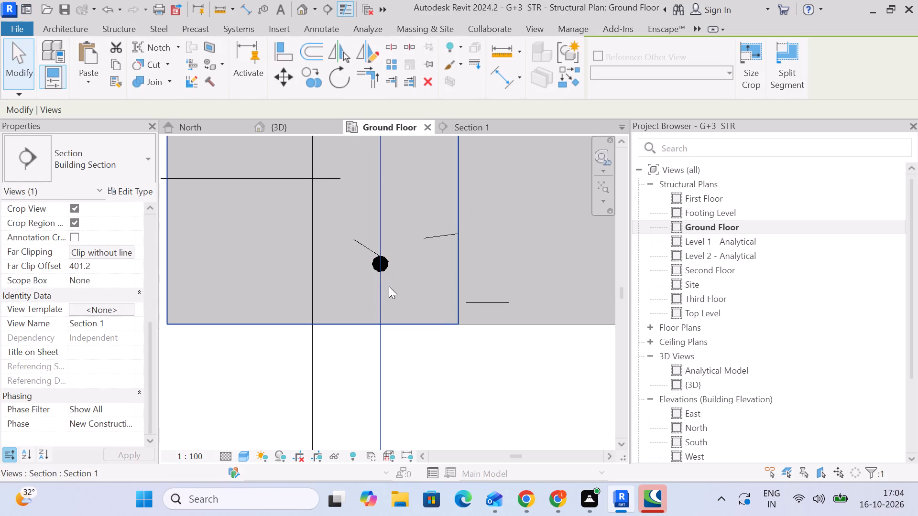
click(389, 268)
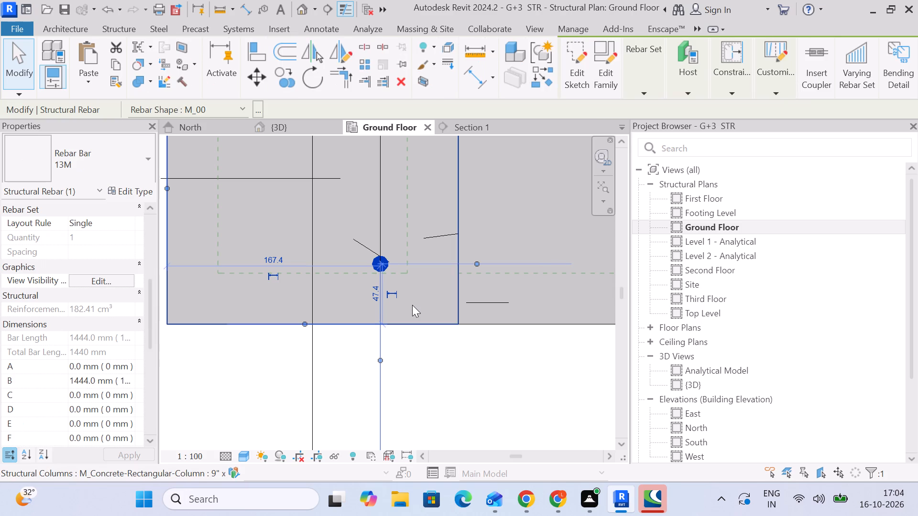
key(Right)
key(Right)
key(Right)
key(Right)
key(Right)
key(Right)
key(Right)
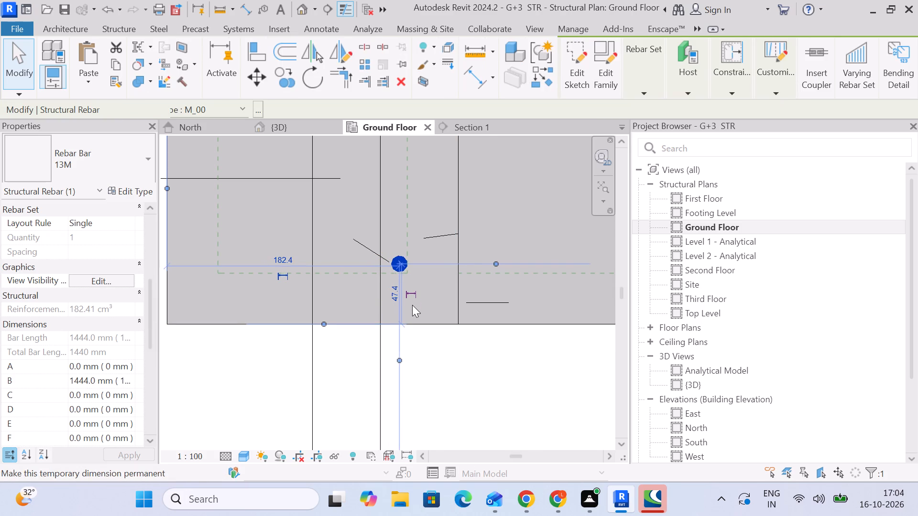
Choose 13M as the rebar type for the column's vertical bar and deselect it.
key(Left)
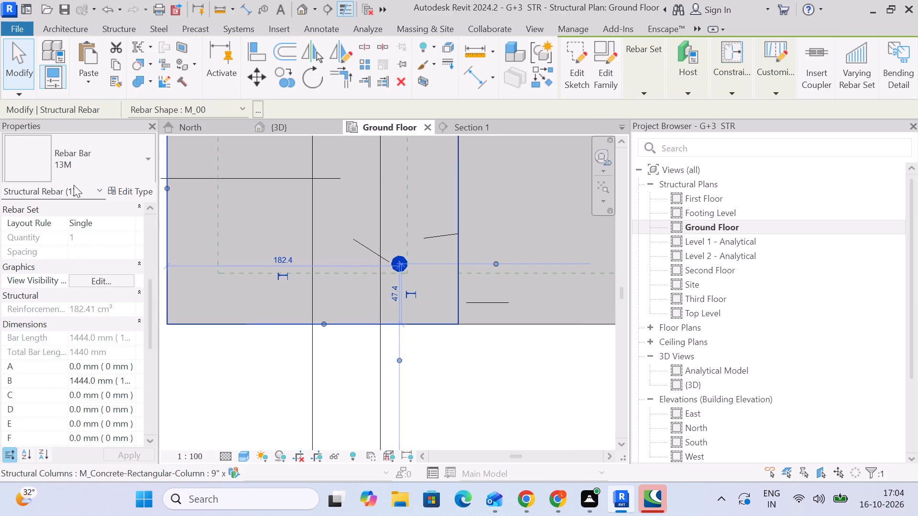
click(83, 176)
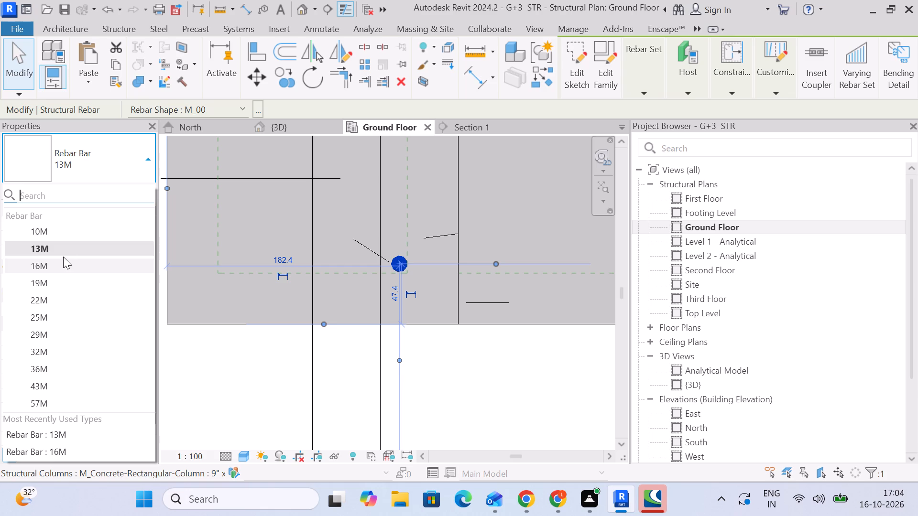
click(66, 250)
click(272, 359)
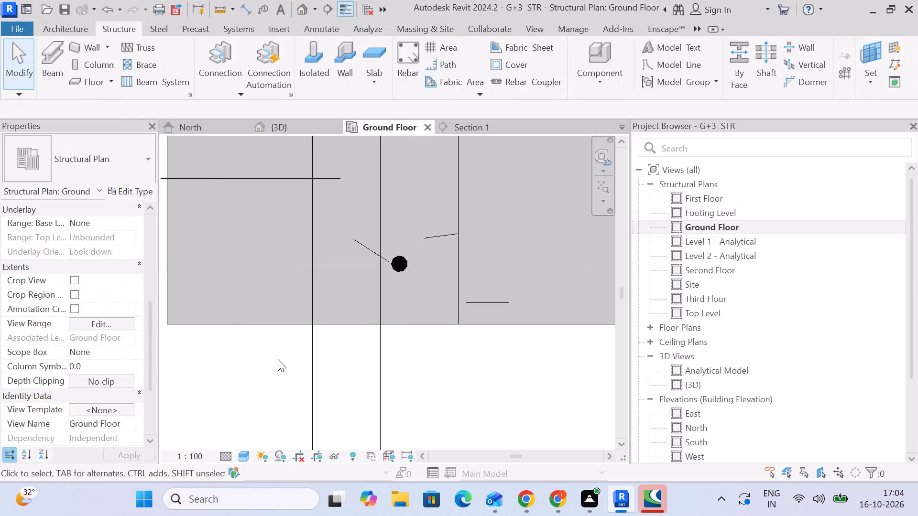
Move the Section 1 line sideways, away from the column's vertical bar, to just left of grid 1.
click(380, 364)
scroll(382, 365, down, 6)
middle_drag(415, 372, 417, 284)
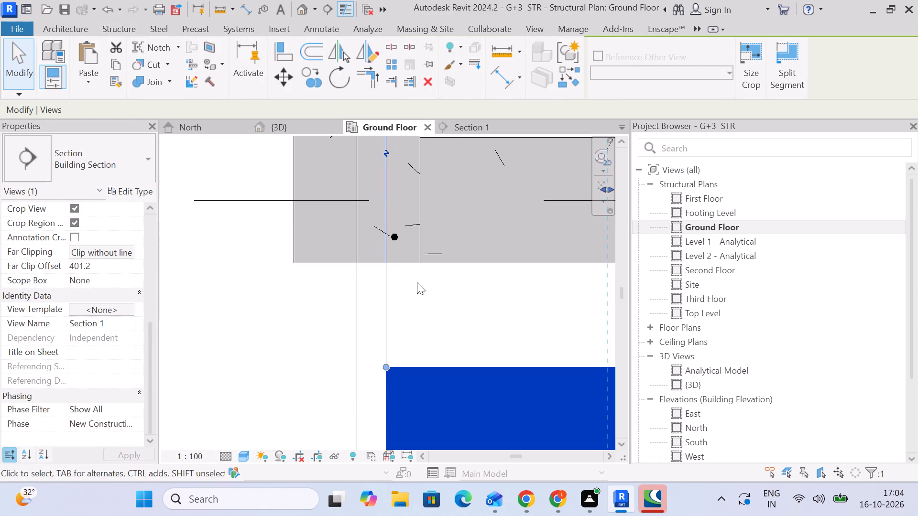
drag(386, 286, 379, 289)
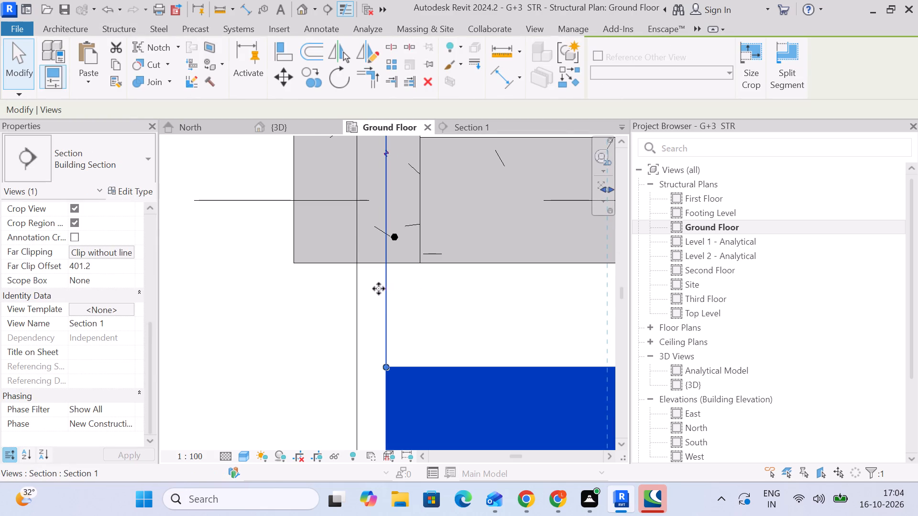
drag(379, 289, 353, 281)
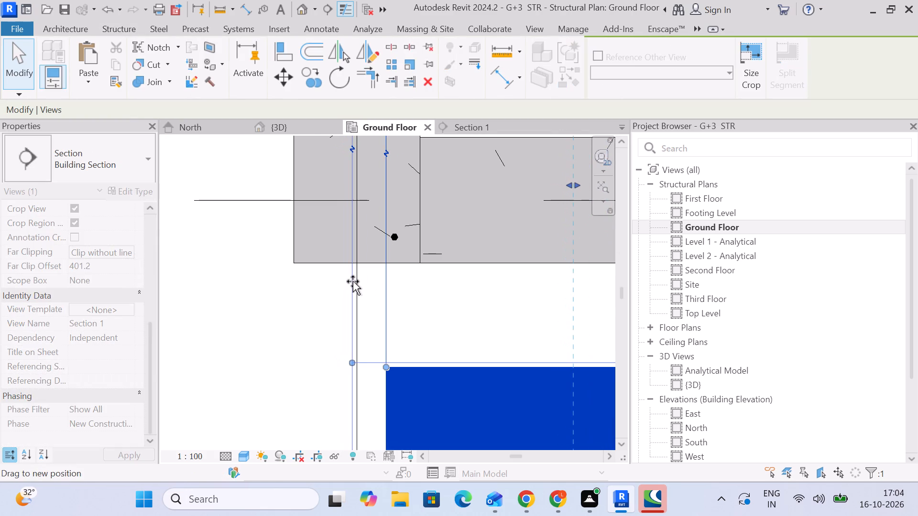
drag(353, 281, 347, 286)
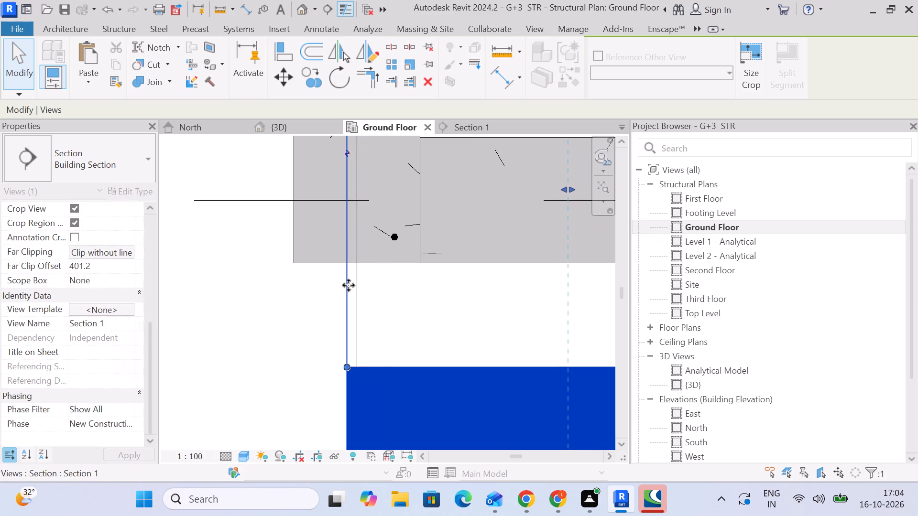
Pull in Section 1's far clip boundary to an offset of about 253 mm, then deselect the section.
scroll(353, 285, down, 6)
drag(448, 239, 413, 243)
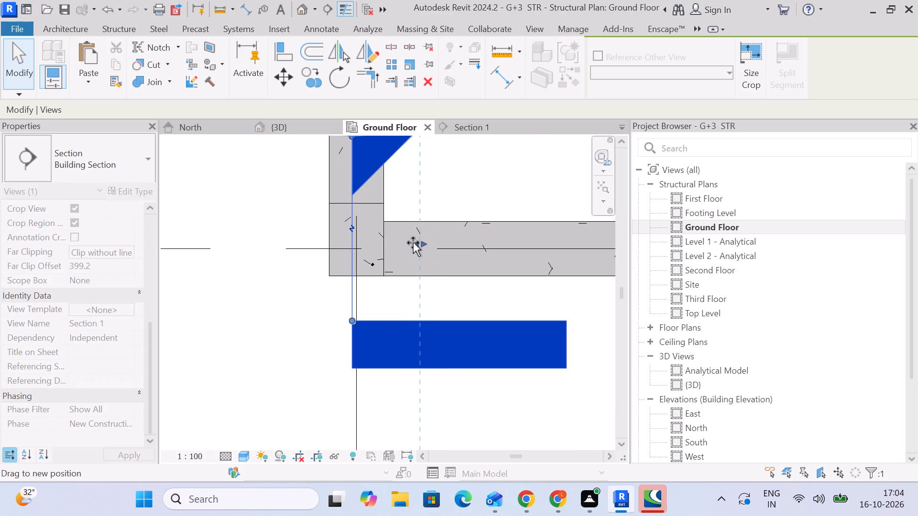
drag(413, 243, 413, 243)
scroll(413, 241, down, 16)
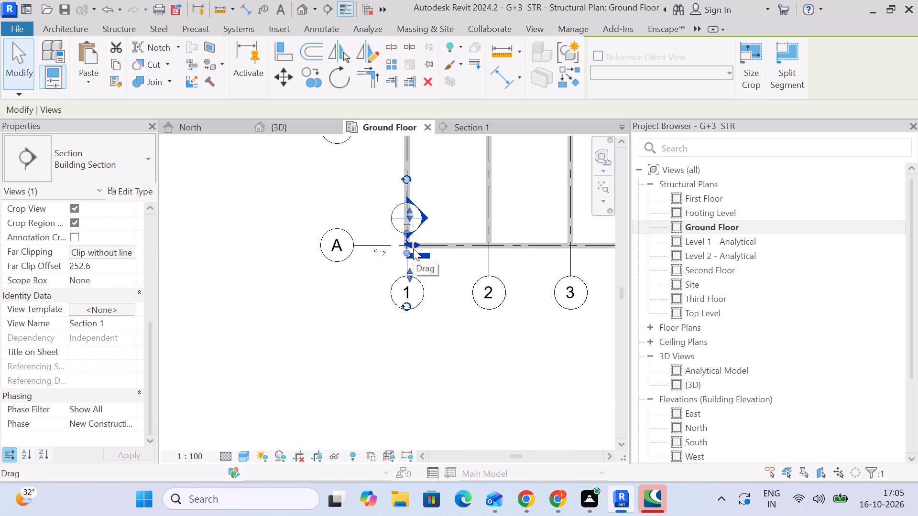
scroll(415, 218, up, 5)
scroll(415, 190, down, 3)
scroll(411, 204, up, 11)
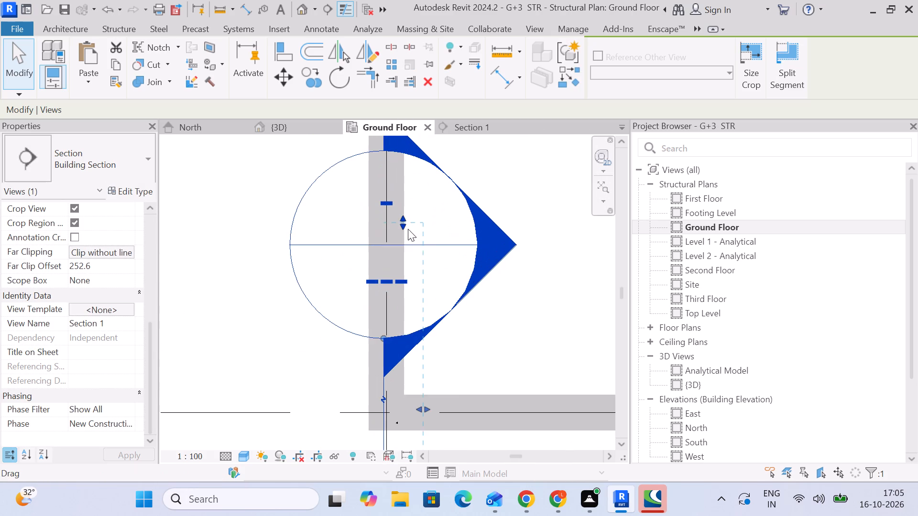
middle_drag(413, 232, 420, 202)
scroll(414, 232, up, 1)
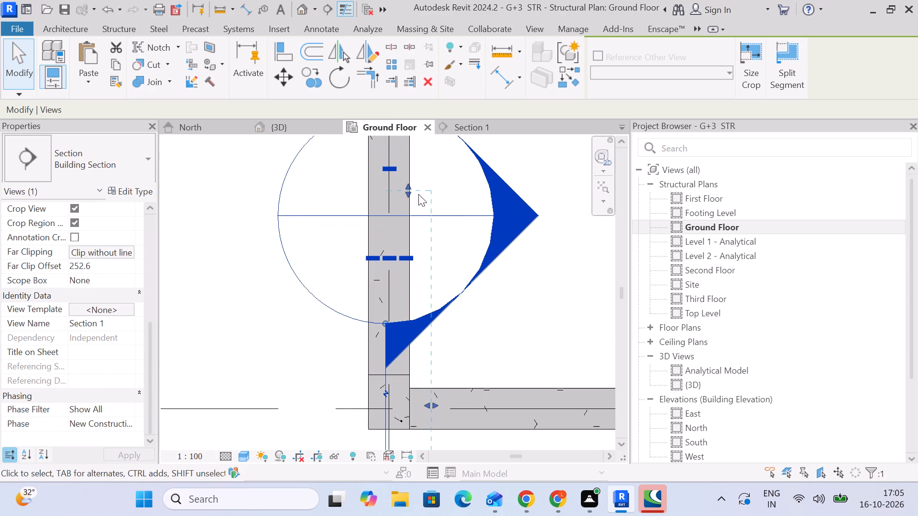
click(531, 322)
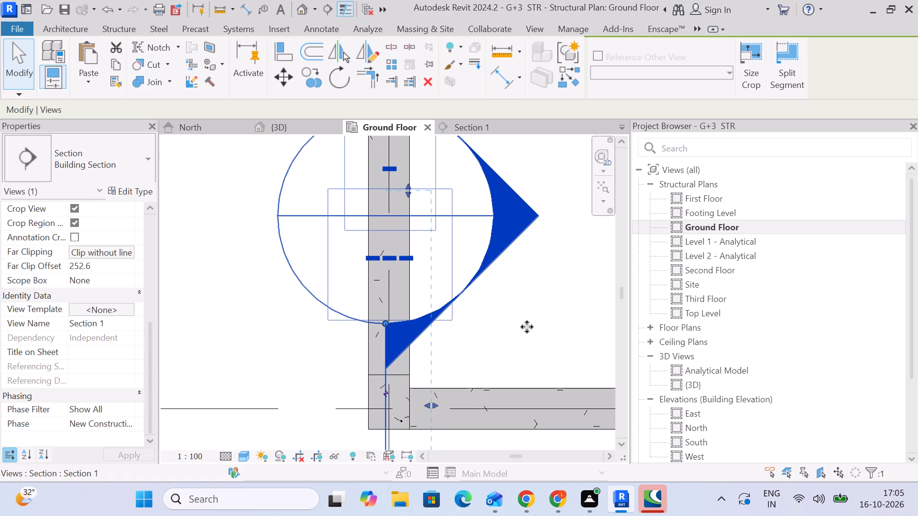
click(513, 323)
double_click(522, 319)
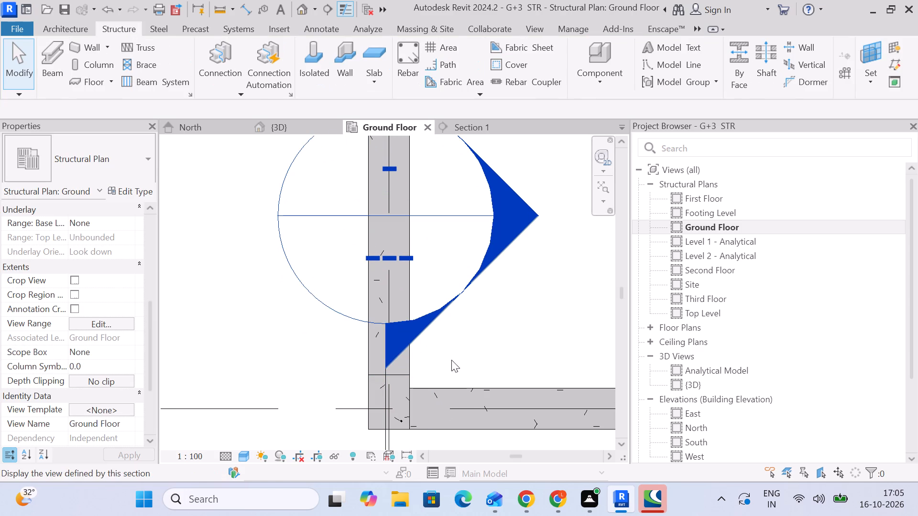
Turn the column's 13M vertical bar into a rebar set using the Maximum Spacing layout.
middle_drag(462, 310, 458, 220)
scroll(362, 319, up, 5)
scroll(413, 326, up, 5)
click(415, 323)
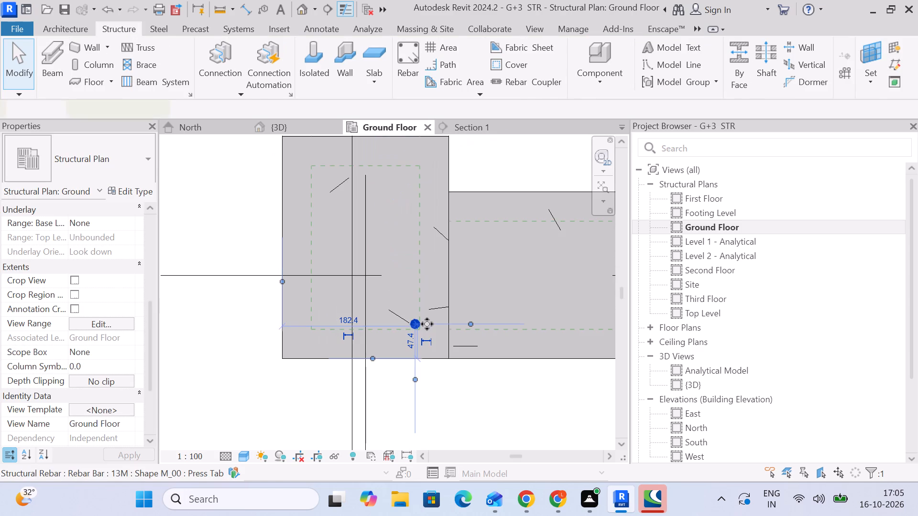
scroll(441, 285, down, 2)
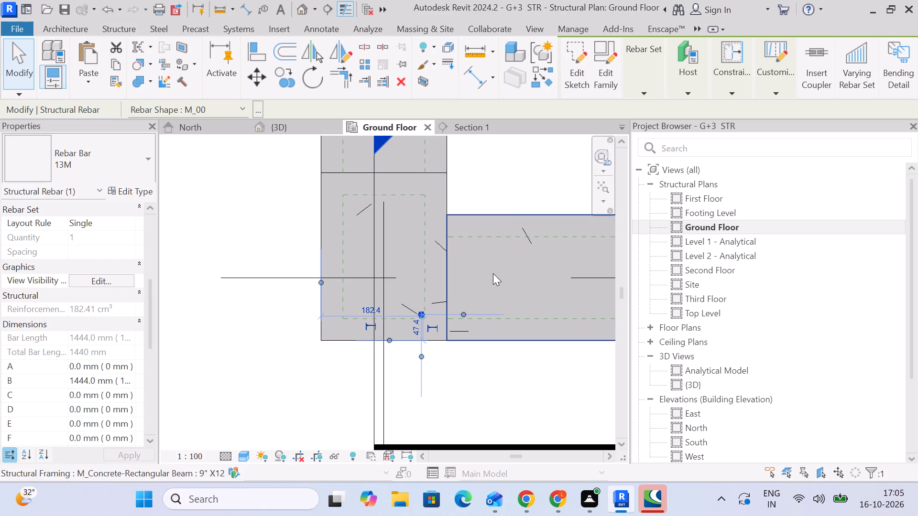
click(645, 94)
click(689, 114)
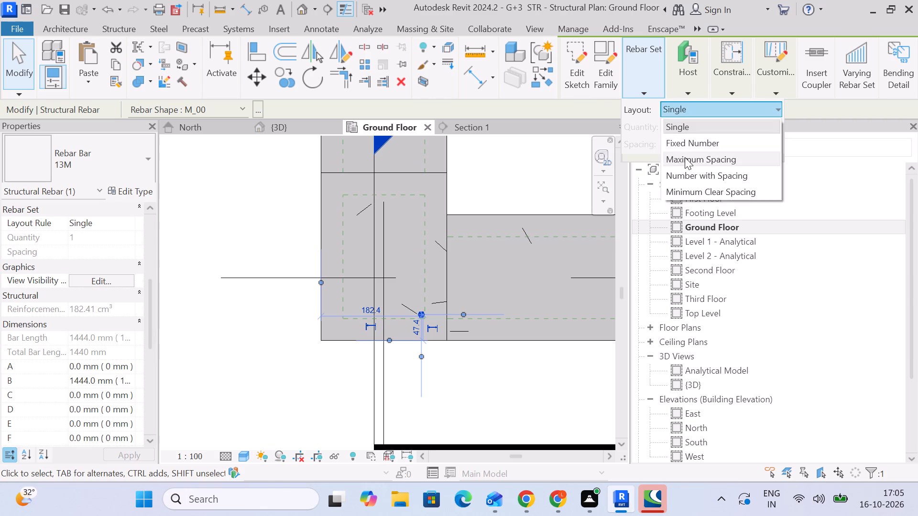
click(685, 159)
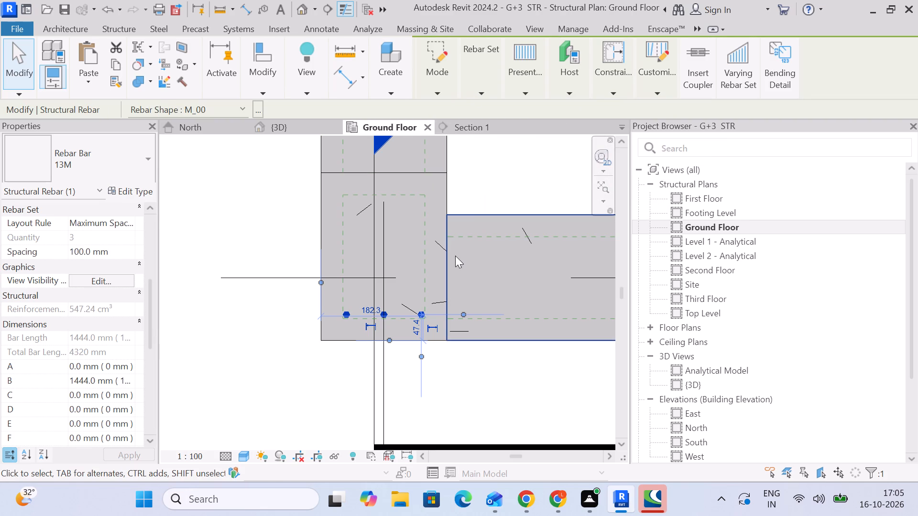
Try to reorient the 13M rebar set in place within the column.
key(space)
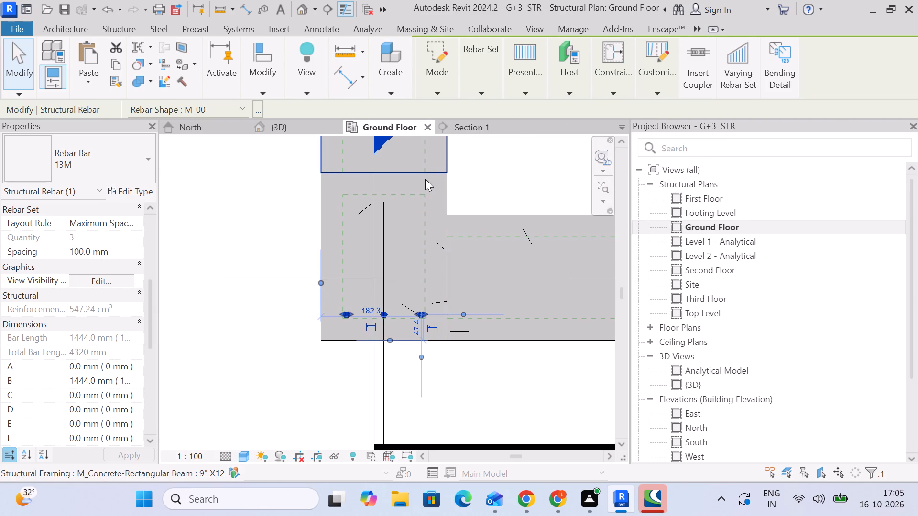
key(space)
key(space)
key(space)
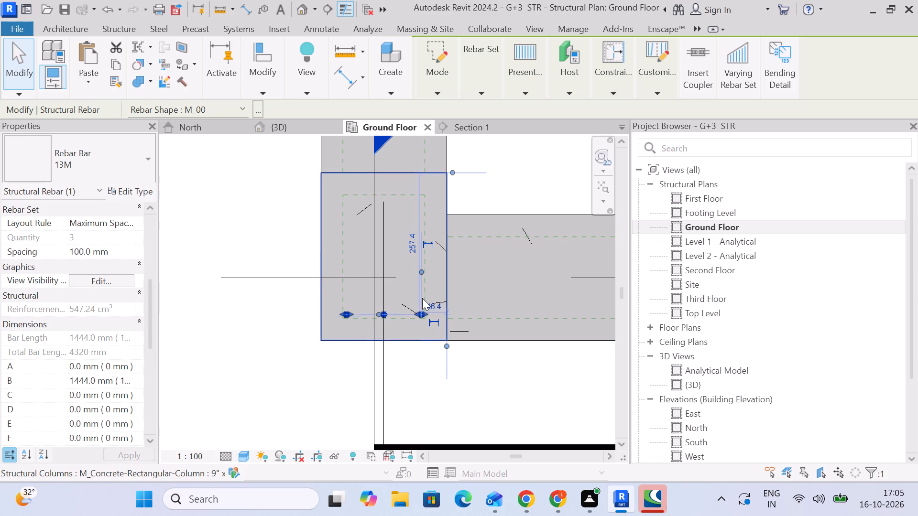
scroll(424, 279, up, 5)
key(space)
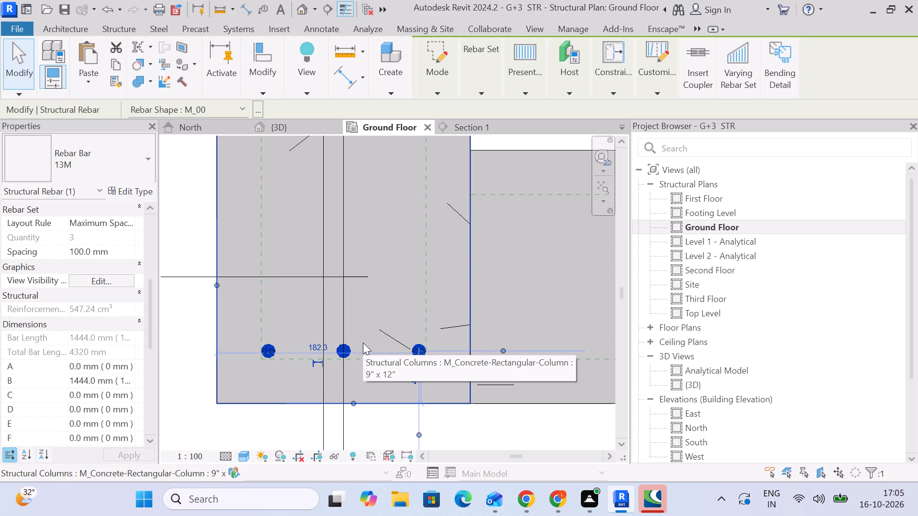
Switch the column rebar set's layout rule to Fixed Number.
click(471, 79)
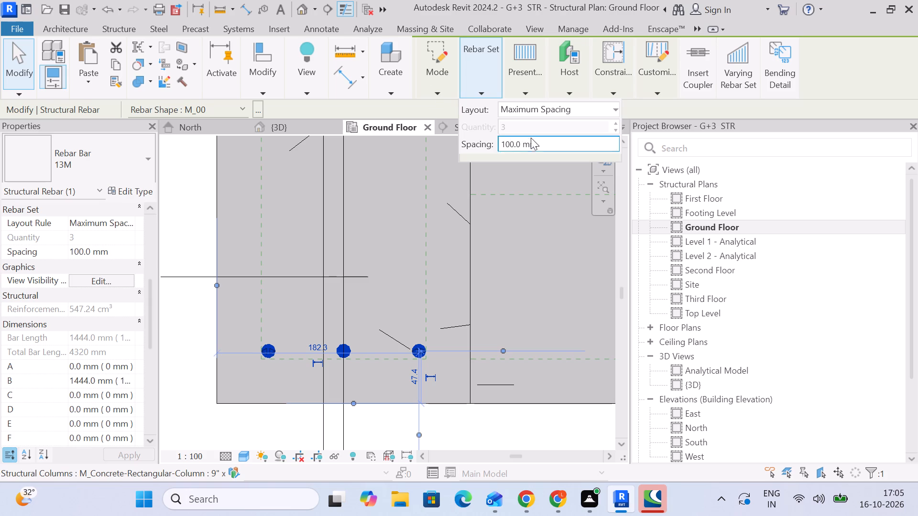
click(561, 143)
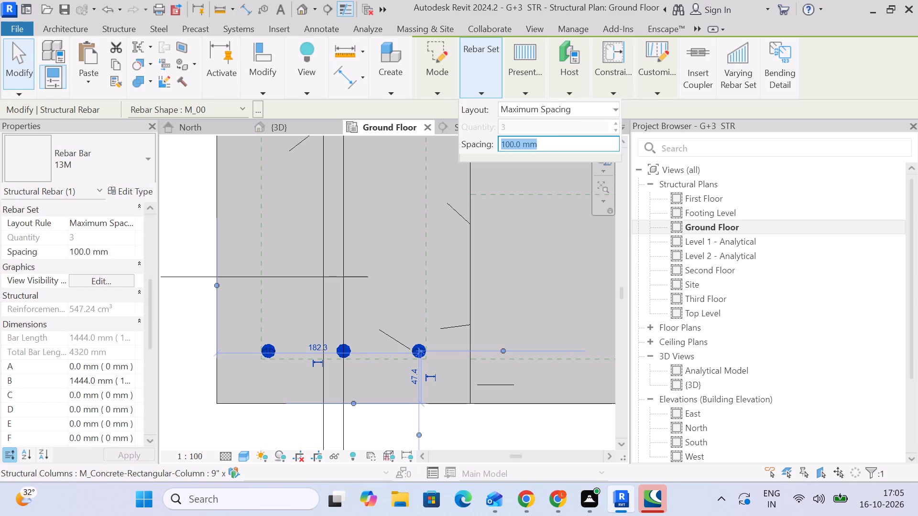
click(582, 108)
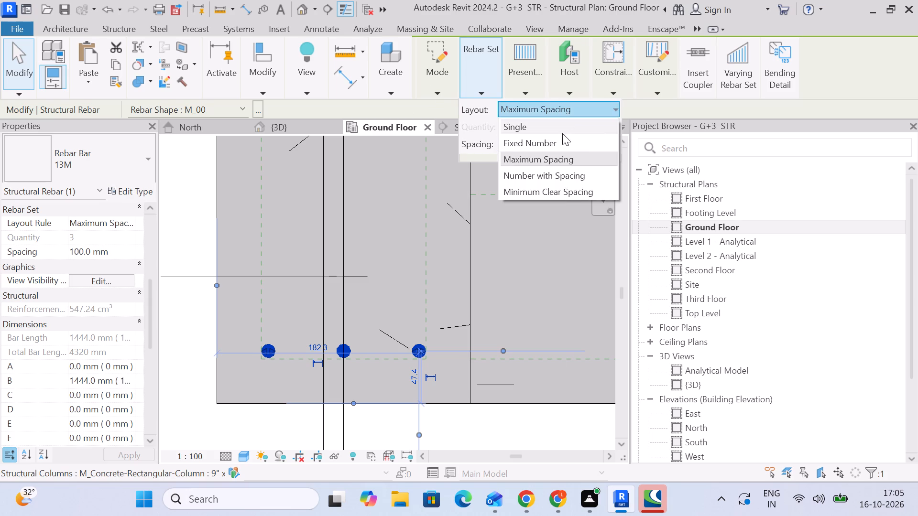
click(561, 143)
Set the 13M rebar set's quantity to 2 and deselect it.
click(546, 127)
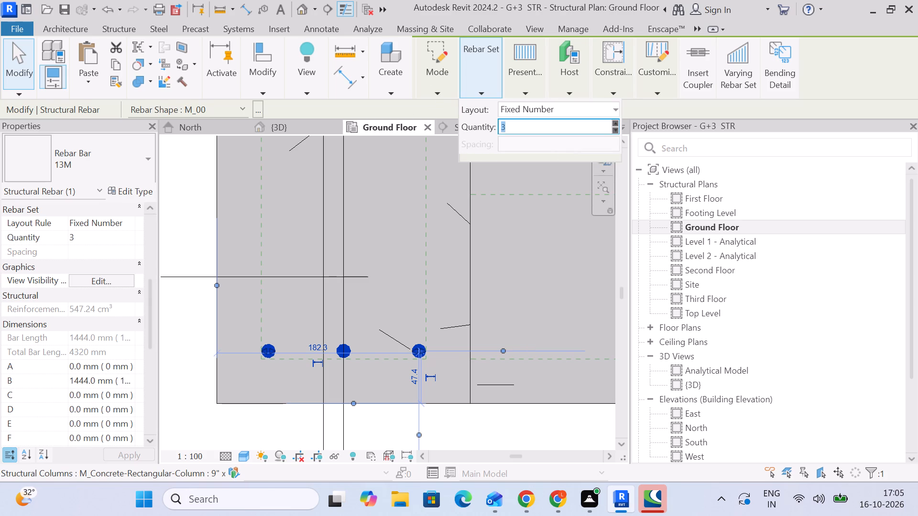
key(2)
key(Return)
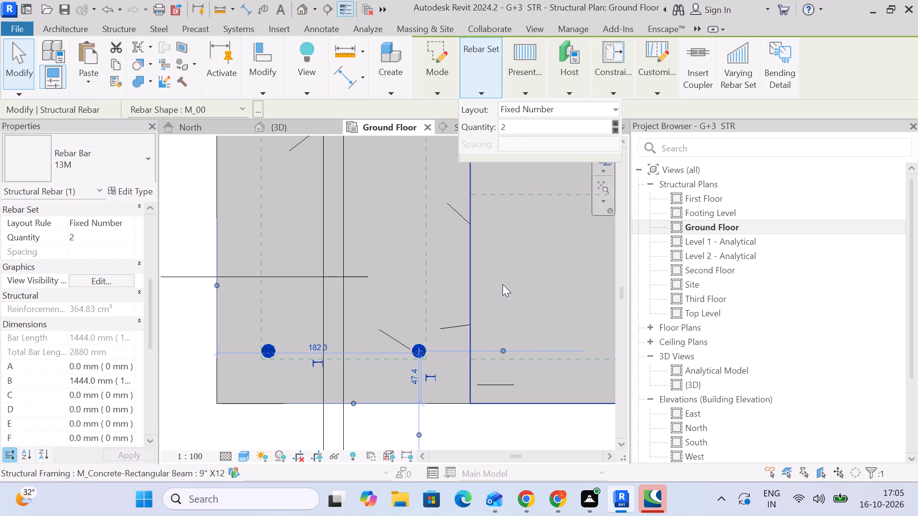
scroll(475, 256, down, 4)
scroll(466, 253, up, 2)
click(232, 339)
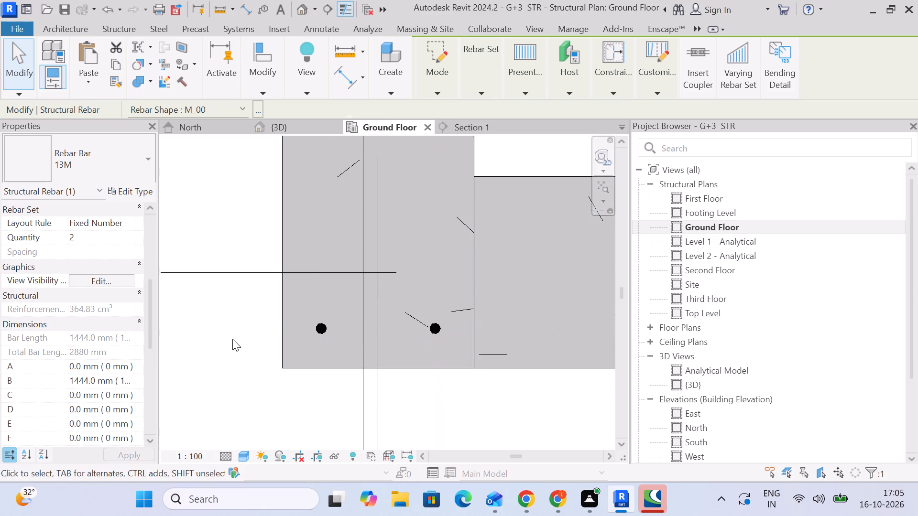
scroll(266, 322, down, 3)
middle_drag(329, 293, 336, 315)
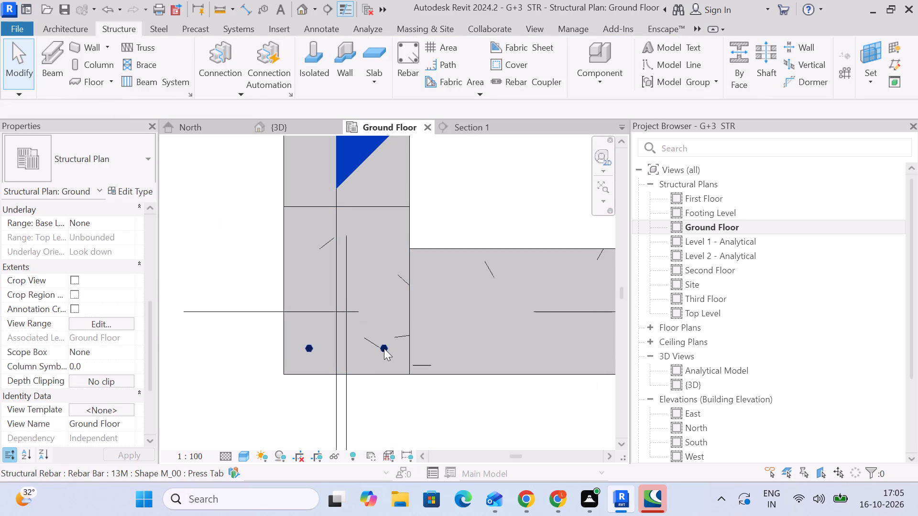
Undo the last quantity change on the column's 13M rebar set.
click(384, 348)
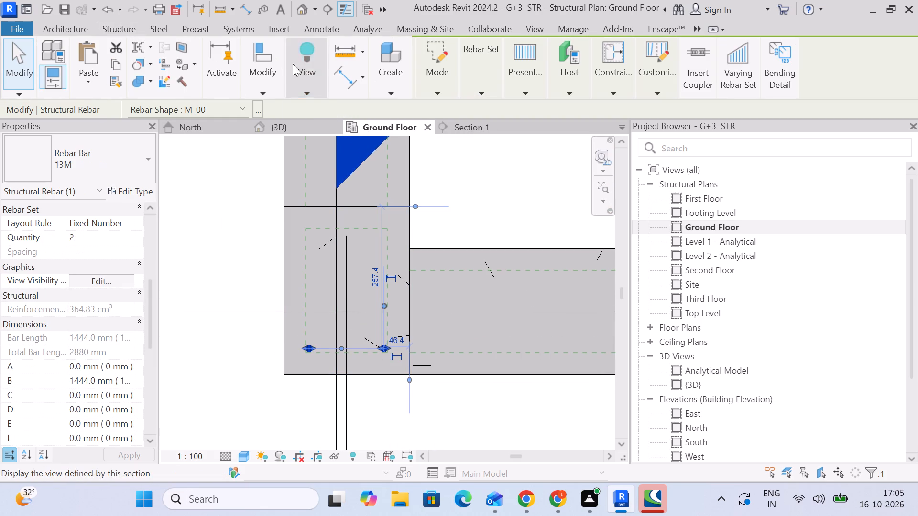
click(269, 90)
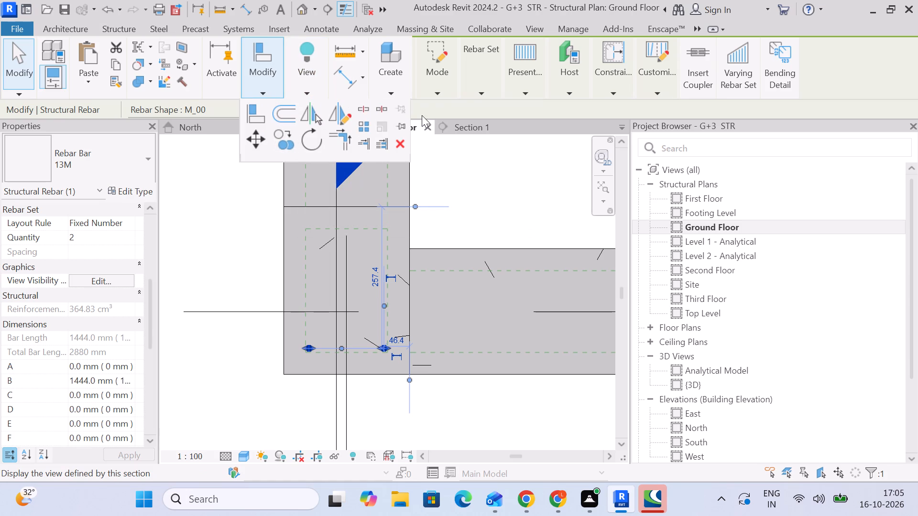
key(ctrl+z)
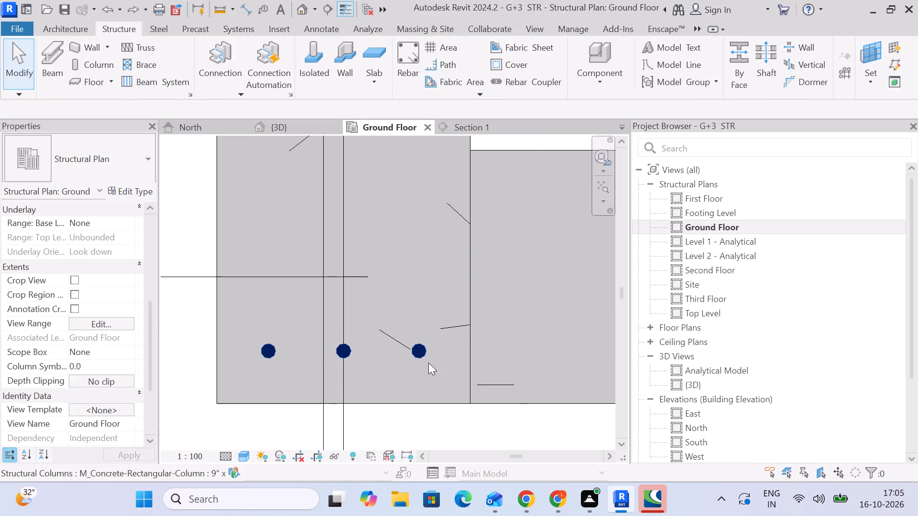
Rotate the column's 13M rebar set 90° about its middle bar so the bars line up along grid 1.
click(422, 346)
click(252, 87)
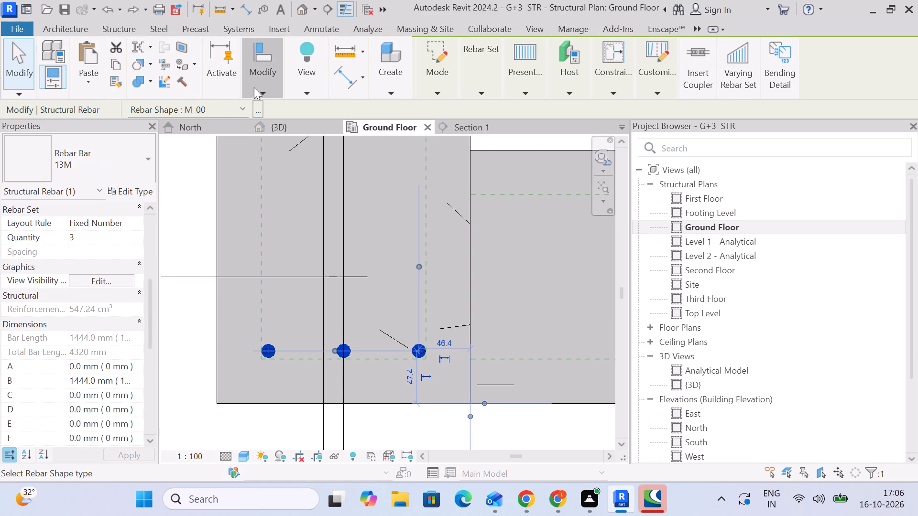
click(308, 146)
middle_drag(368, 331, 386, 235)
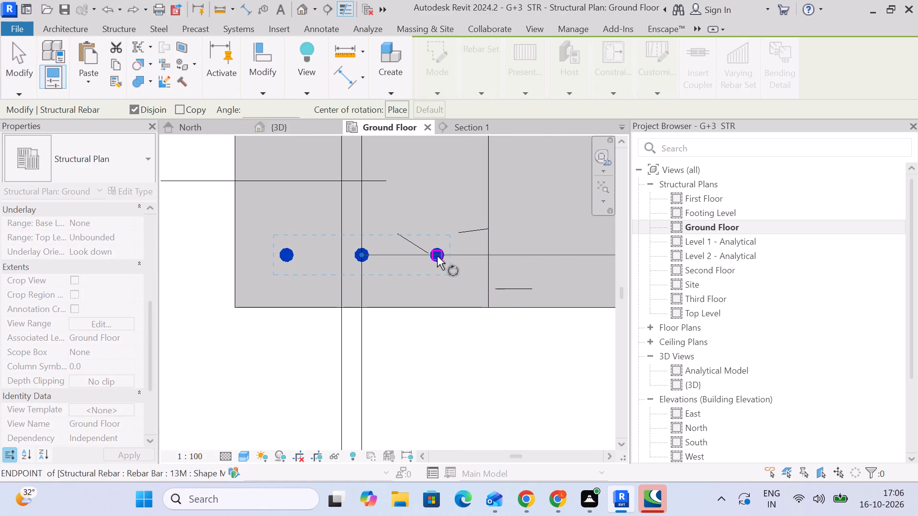
click(437, 256)
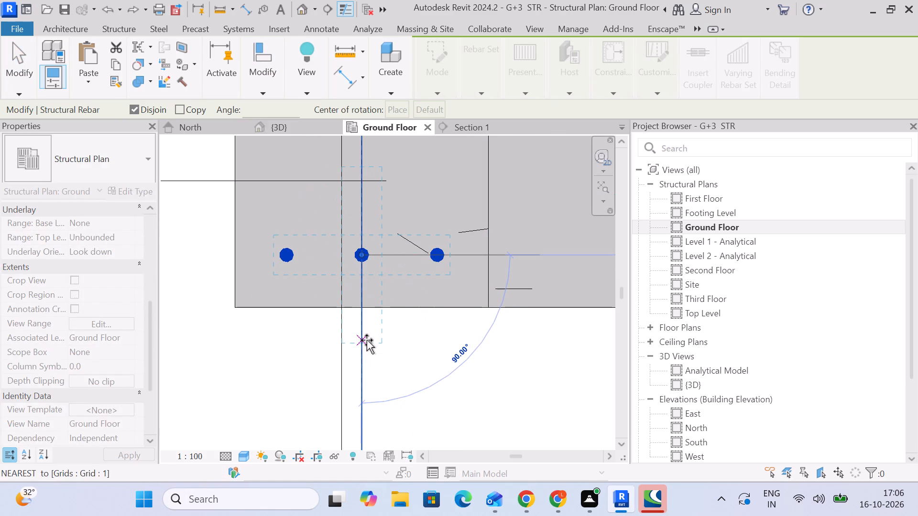
click(367, 340)
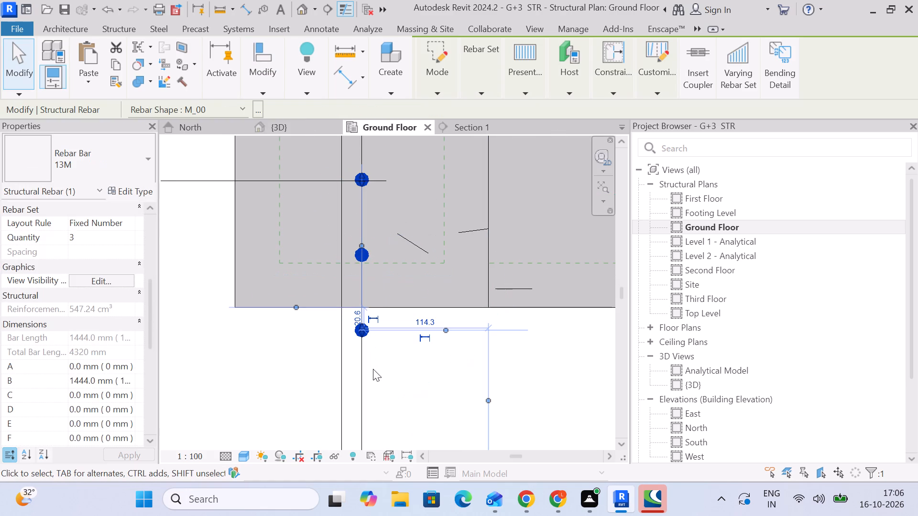
key(Escape)
click(365, 326)
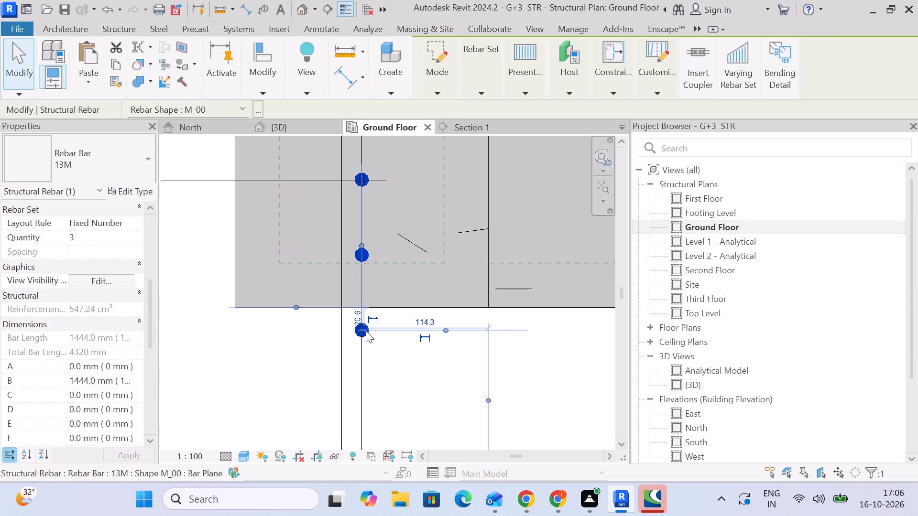
Stretch both ends of the column's 13M rebar set so its outer bars sit just inside the cover at the two short faces.
drag(362, 331, 367, 259)
middle_drag(402, 221, 402, 365)
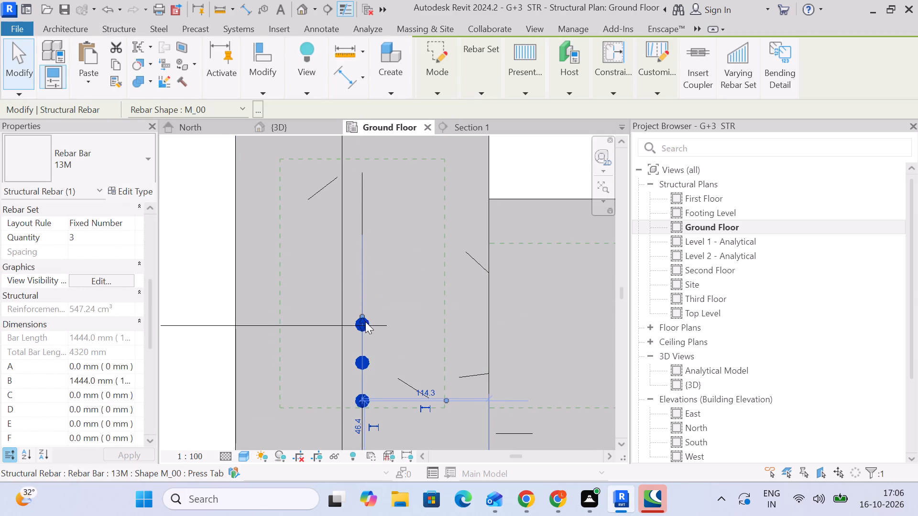
drag(365, 322, 368, 161)
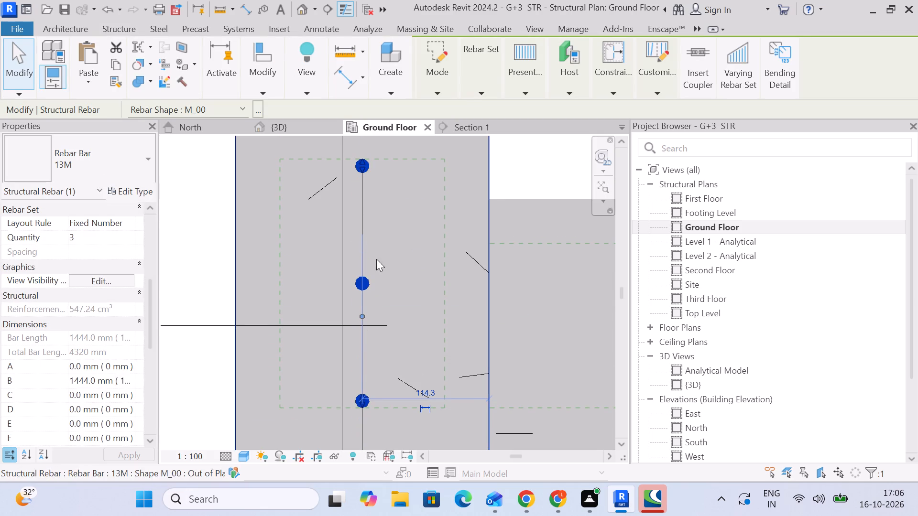
scroll(363, 410, up, 3)
scroll(363, 410, down, 2)
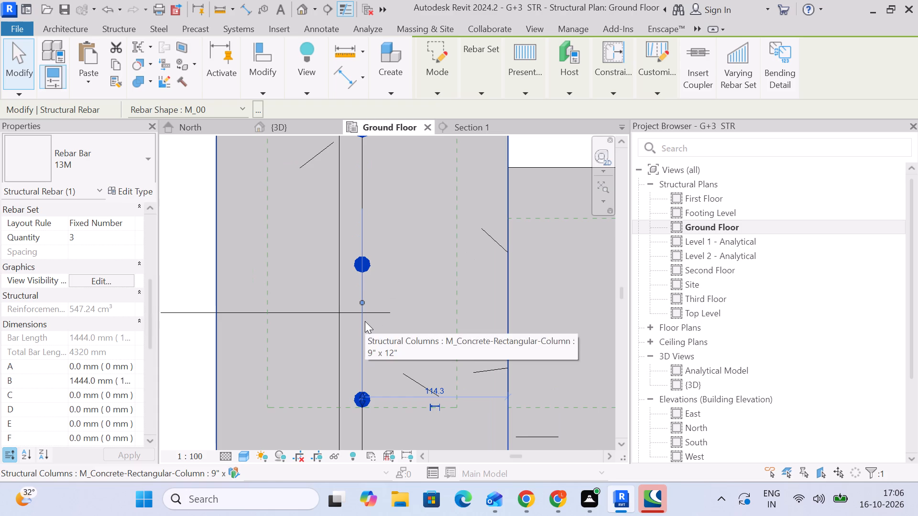
Nudge the 13M rebar set toward the beam side until its bars sit inside the cover line, about 46.5 mm from the column face.
key(Right)
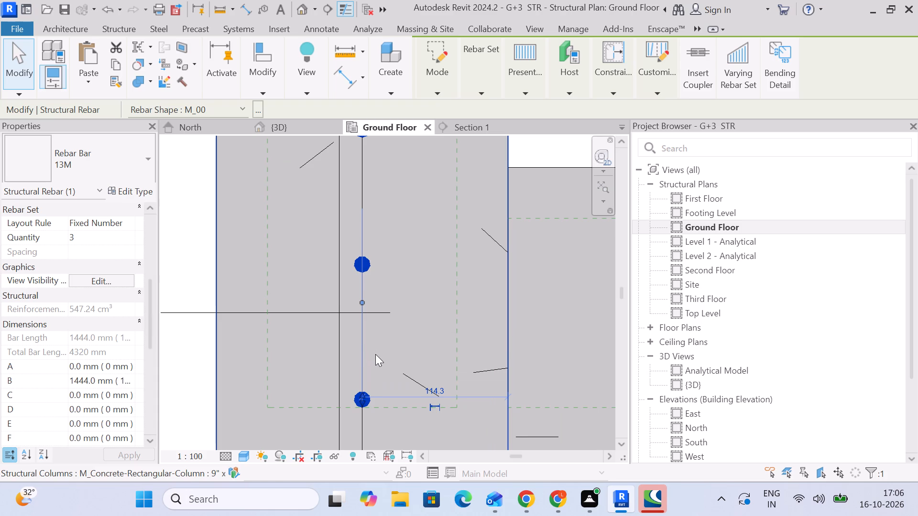
key(Right)
key(Right)
key(Right)
key(Right)
scroll(410, 322, down, 4)
key(Right)
key(Right)
scroll(410, 322, down, 4)
key(Right)
scroll(418, 275, up, 5)
key(Right)
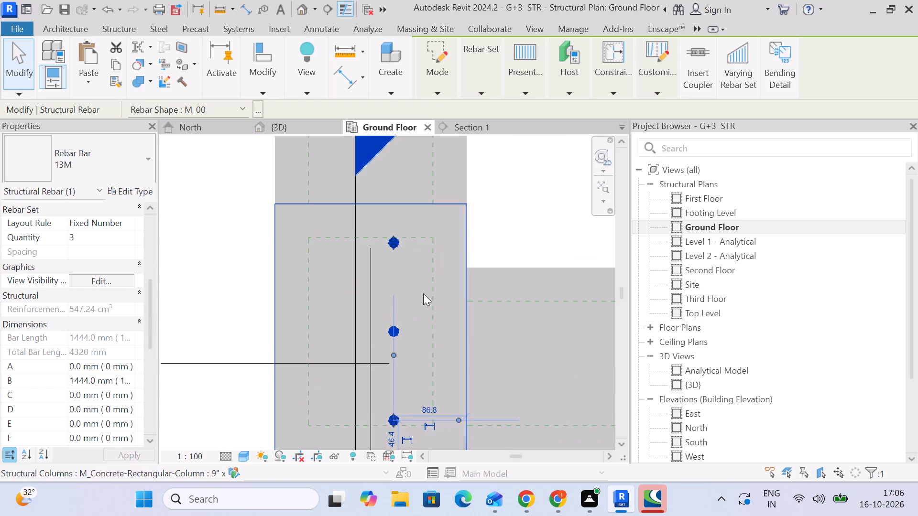
key(Right)
scroll(423, 299, down, 5)
key(Right)
key(Right)
scroll(423, 300, down, 2)
key(Right)
key(Right)
scroll(423, 309, up, 2)
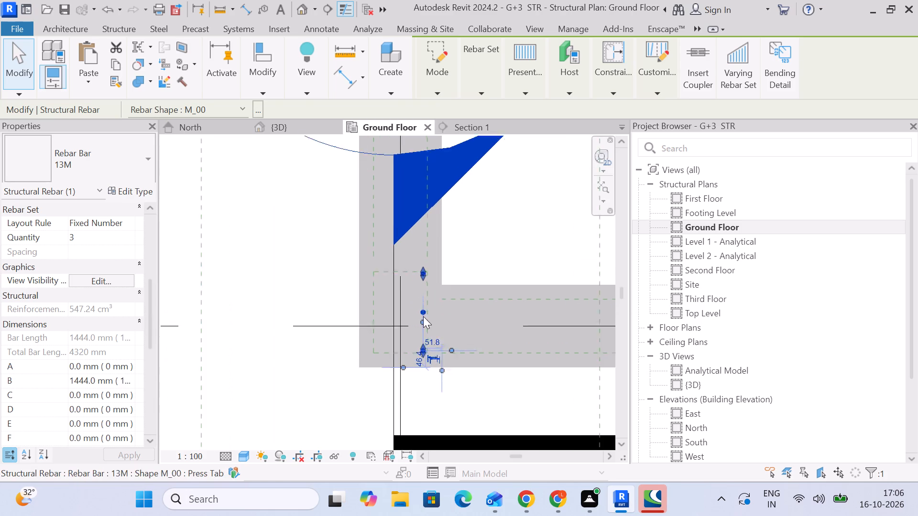
scroll(423, 316, up, 11)
key(Right)
key(Right)
key(Right)
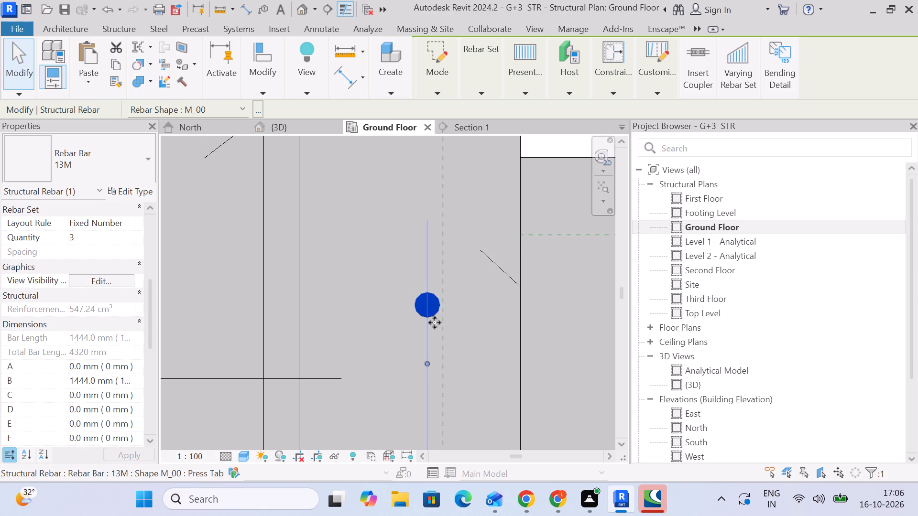
scroll(440, 312, up, 11)
key(Right)
key(Right)
key(Right)
key(Right)
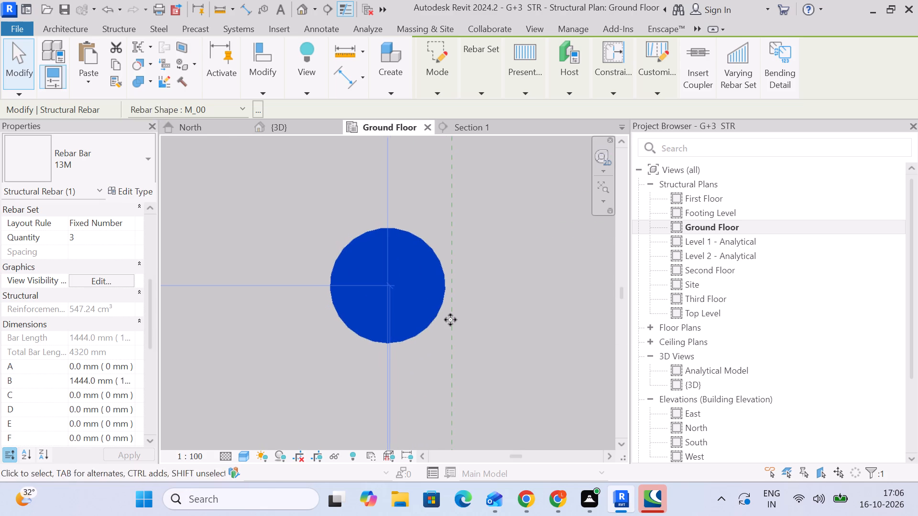
key(Right)
scroll(450, 320, down, 19)
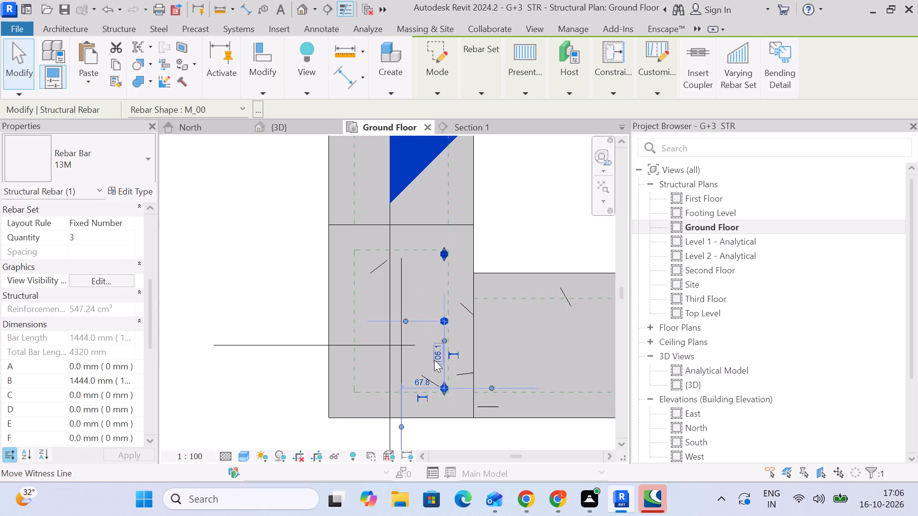
scroll(435, 362, up, 1)
middle_drag(447, 376, 481, 318)
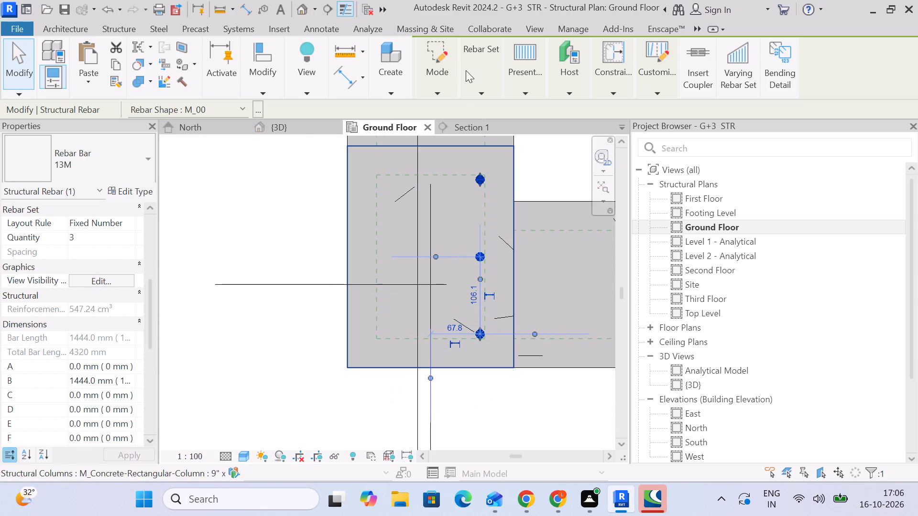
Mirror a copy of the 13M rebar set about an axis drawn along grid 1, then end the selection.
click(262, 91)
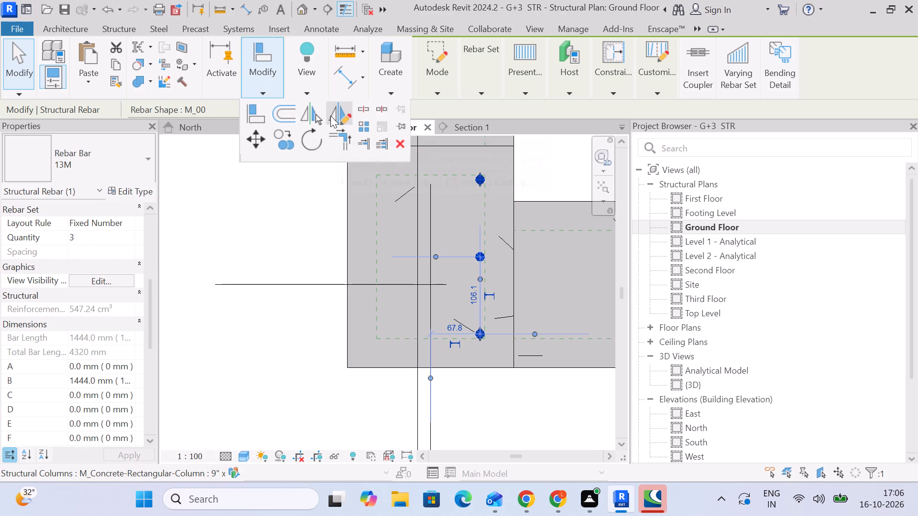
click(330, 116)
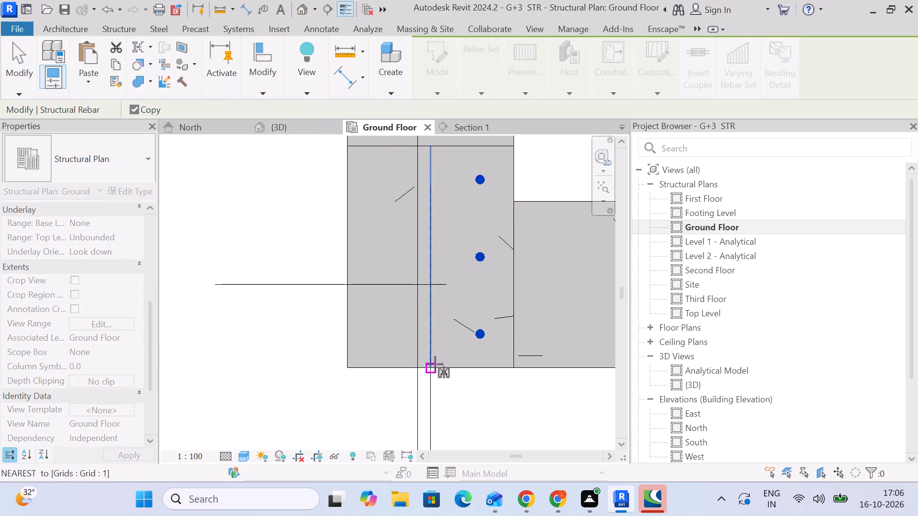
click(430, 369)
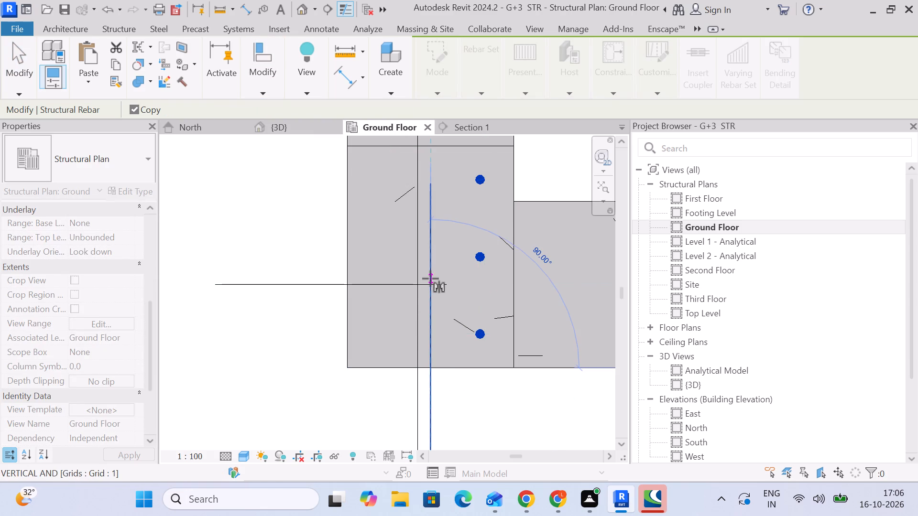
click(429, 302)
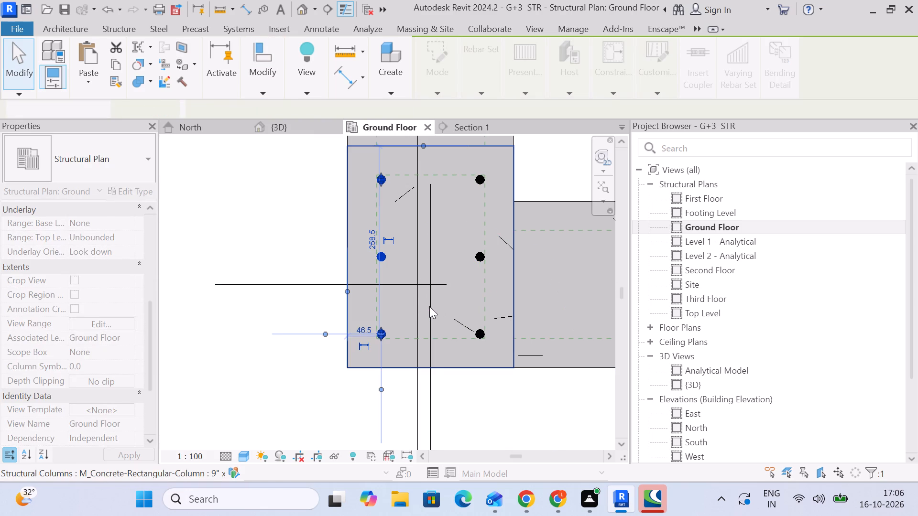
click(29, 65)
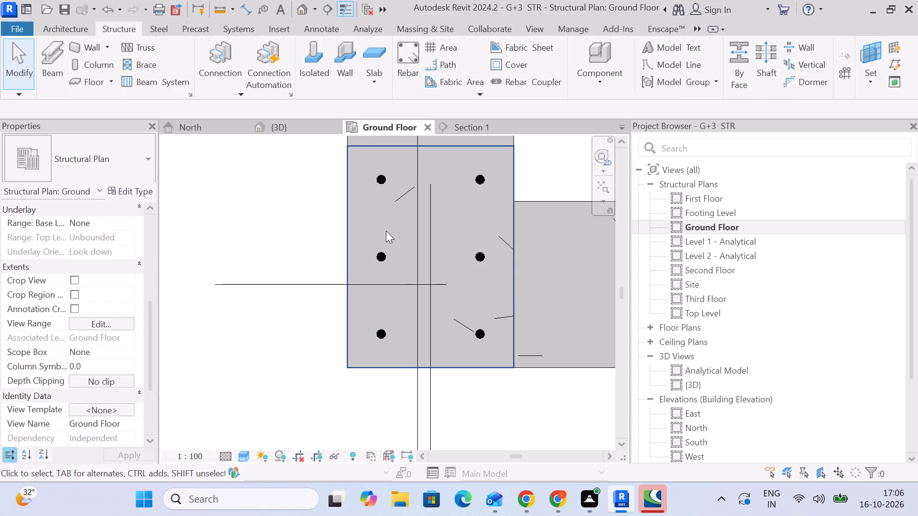
Examine the column's vertical bars in the Ground Floor plan and in Section 1 down to the footing.
scroll(400, 244, down, 4)
middle_drag(430, 242, 389, 270)
scroll(430, 277, down, 3)
middle_drag(430, 277, 387, 281)
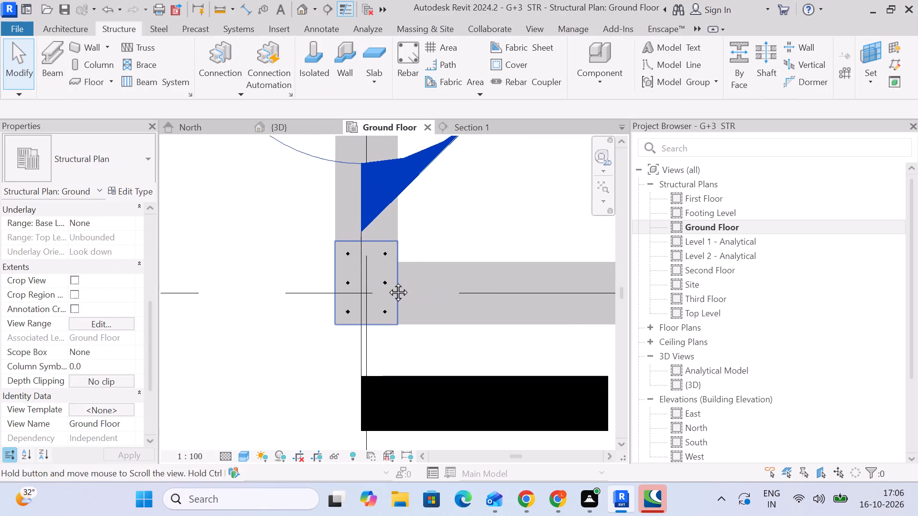
middle_drag(387, 281, 386, 282)
scroll(367, 295, up, 4)
scroll(367, 295, down, 2)
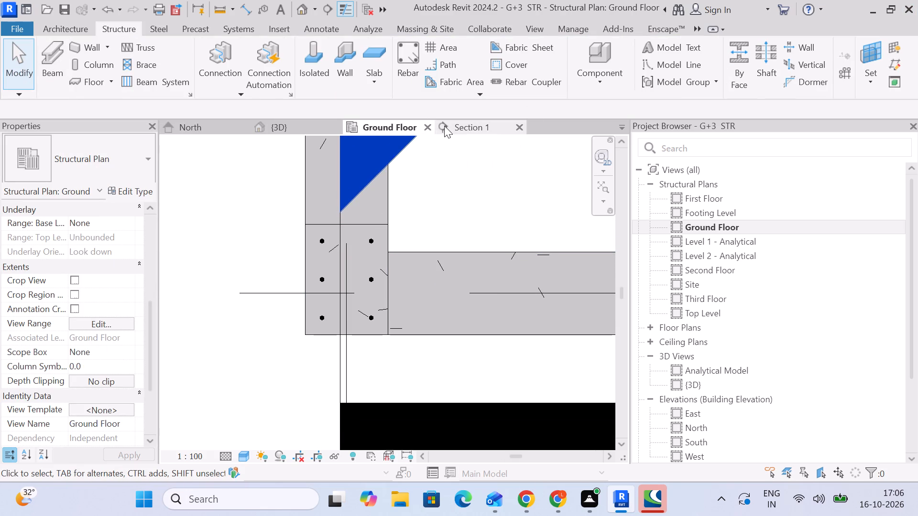
click(471, 123)
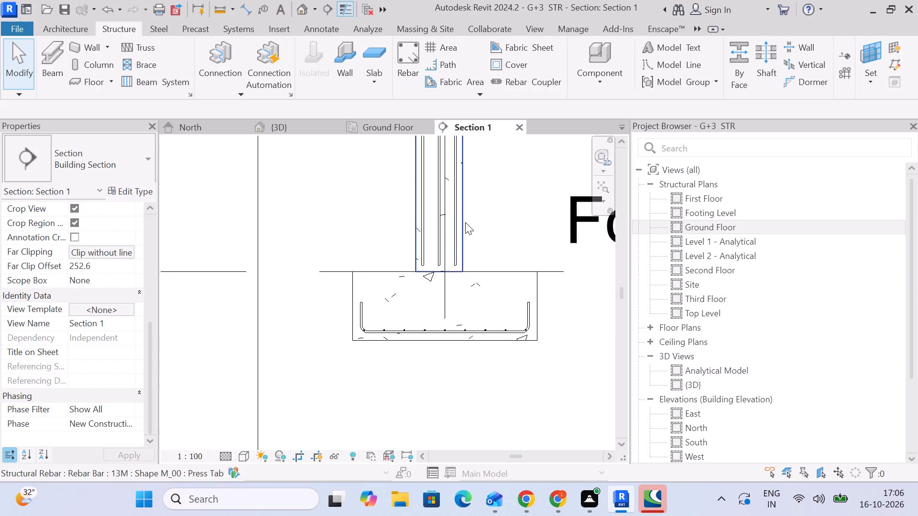
scroll(465, 223, down, 4)
middle_drag(462, 234, 414, 347)
scroll(393, 252, up, 4)
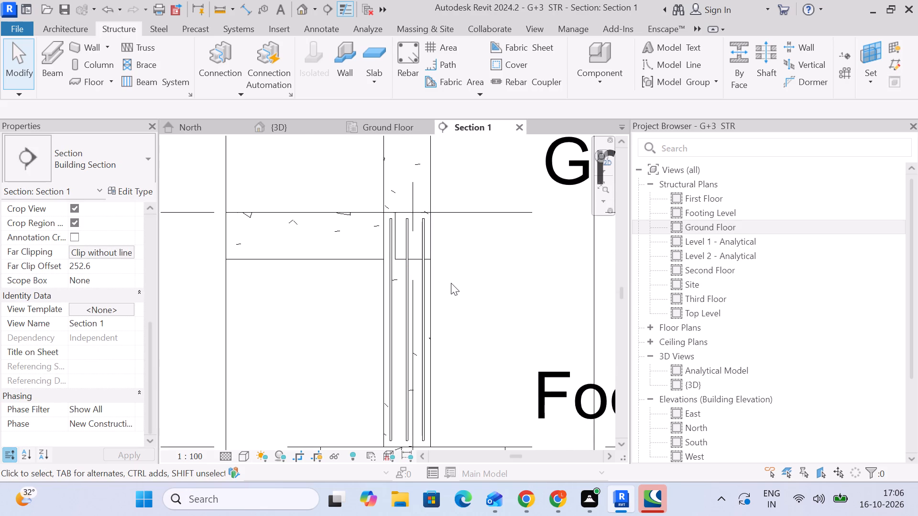
scroll(454, 280, down, 4)
middle_drag(435, 223, 424, 200)
middle_drag(419, 278, 419, 248)
scroll(410, 258, up, 4)
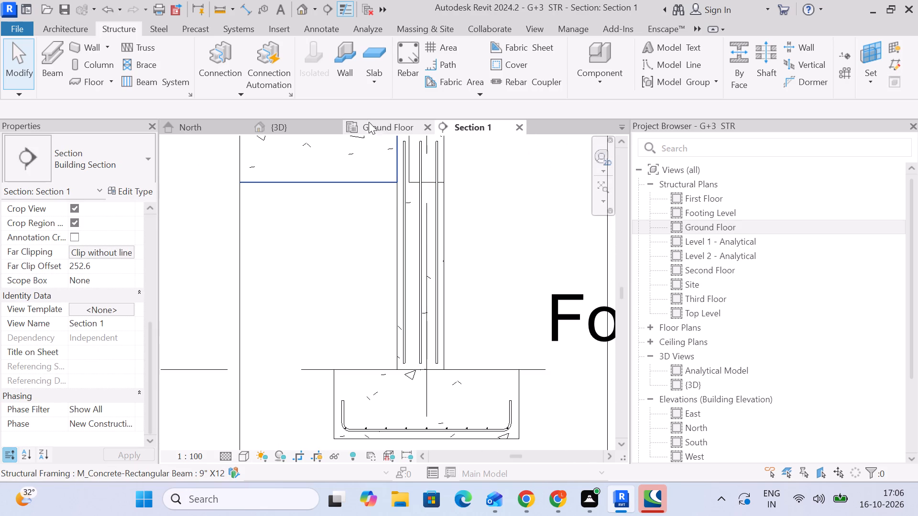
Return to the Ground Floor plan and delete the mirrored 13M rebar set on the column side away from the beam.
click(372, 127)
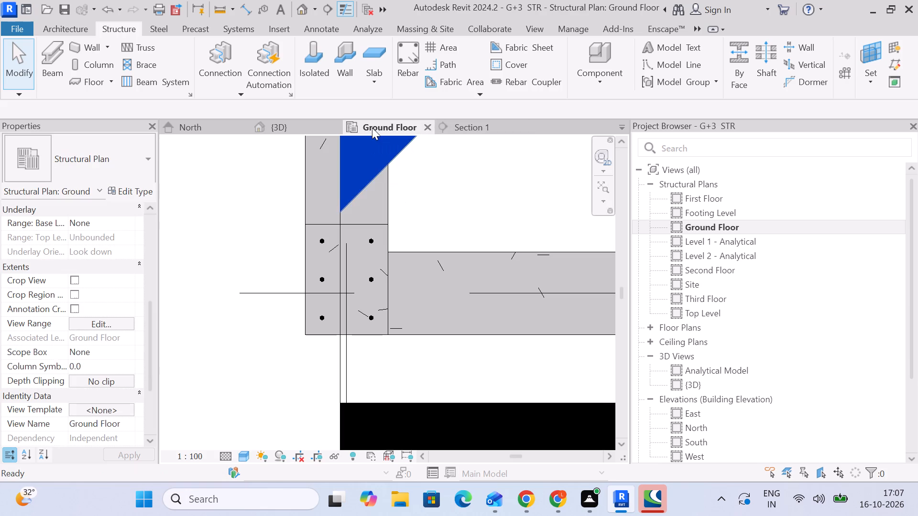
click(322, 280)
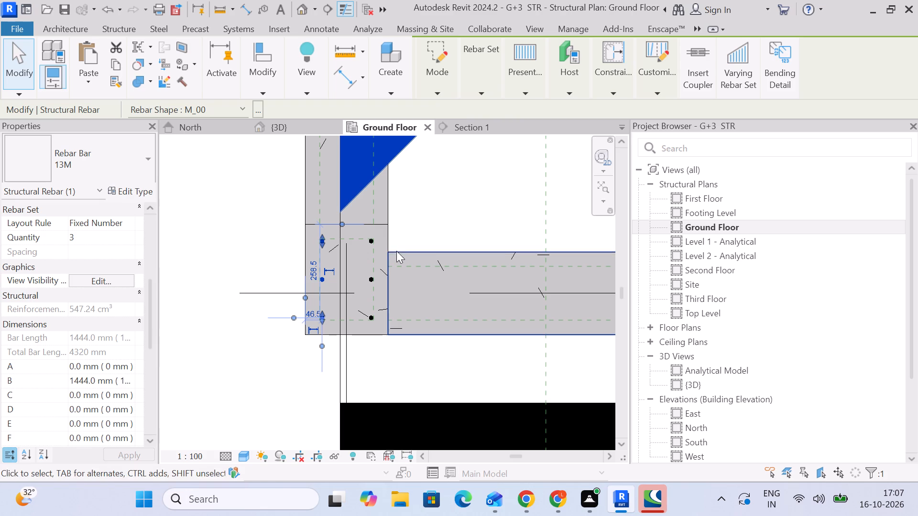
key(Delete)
Set the quantity of the remaining 13M rebar set on the column's beam side to 1.
click(368, 281)
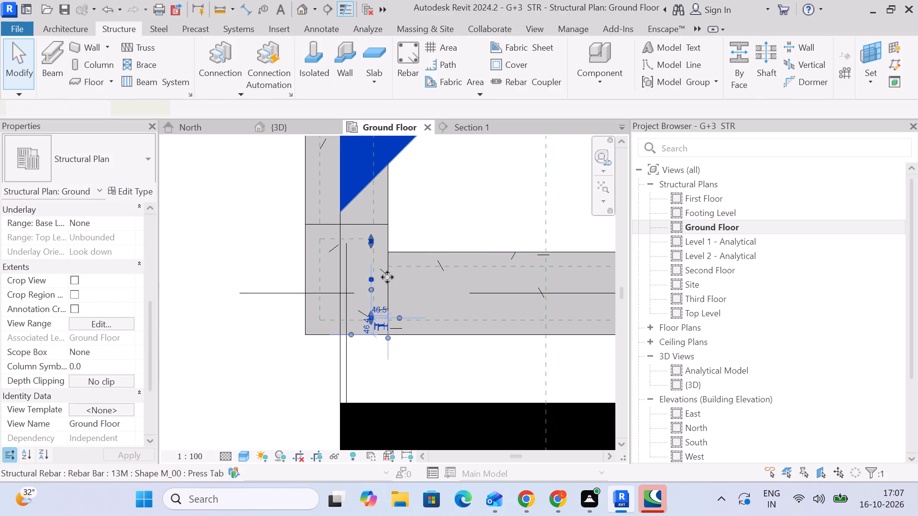
scroll(379, 230, up, 4)
middle_drag(426, 241, 465, 186)
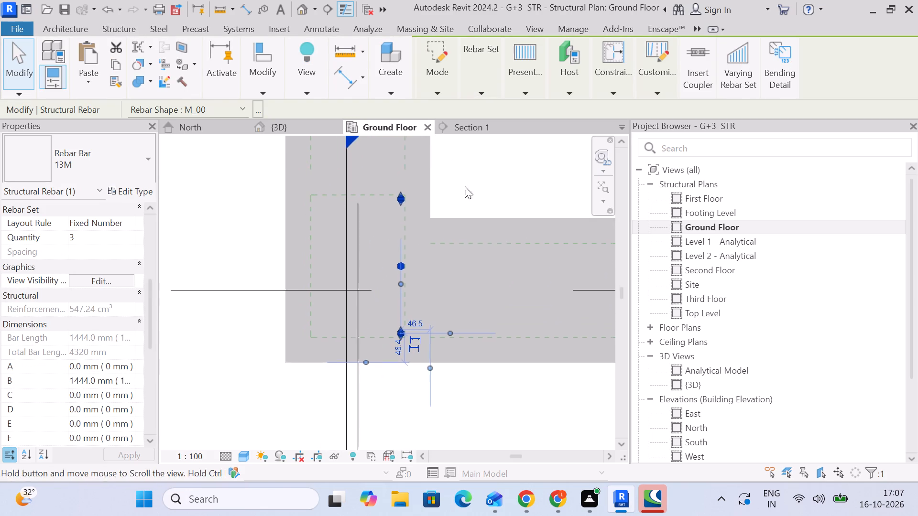
middle_drag(465, 186, 462, 189)
drag(485, 91, 490, 98)
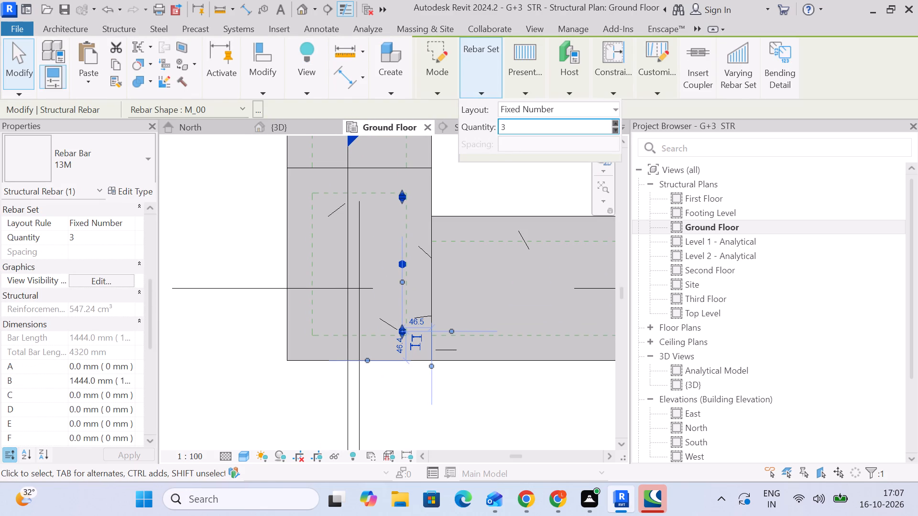
click(525, 132)
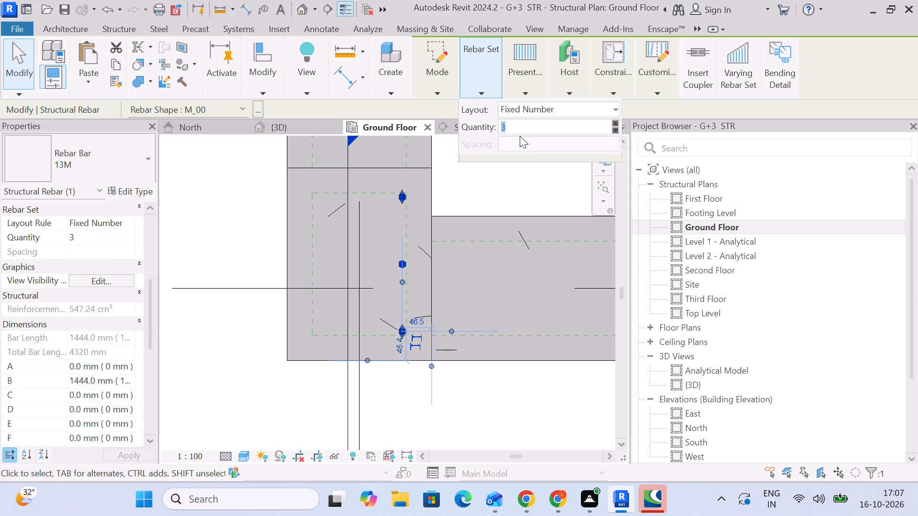
key(1)
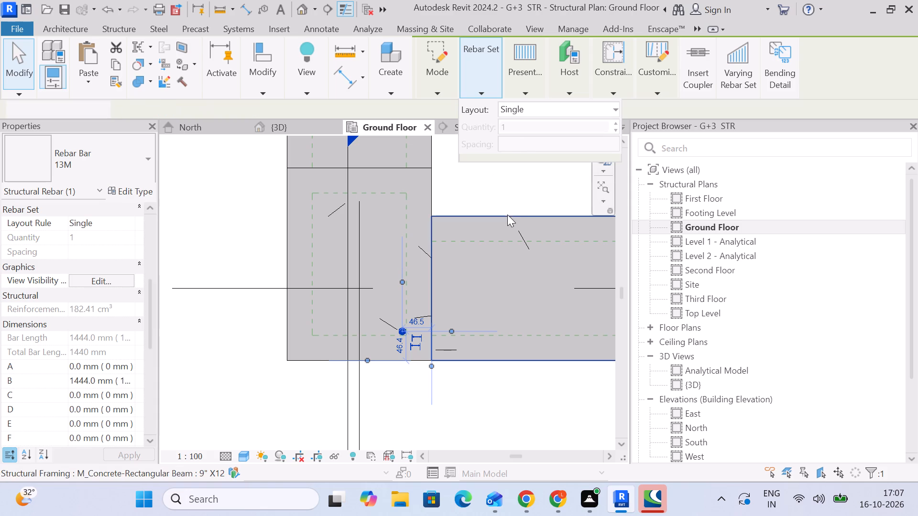
key(Return)
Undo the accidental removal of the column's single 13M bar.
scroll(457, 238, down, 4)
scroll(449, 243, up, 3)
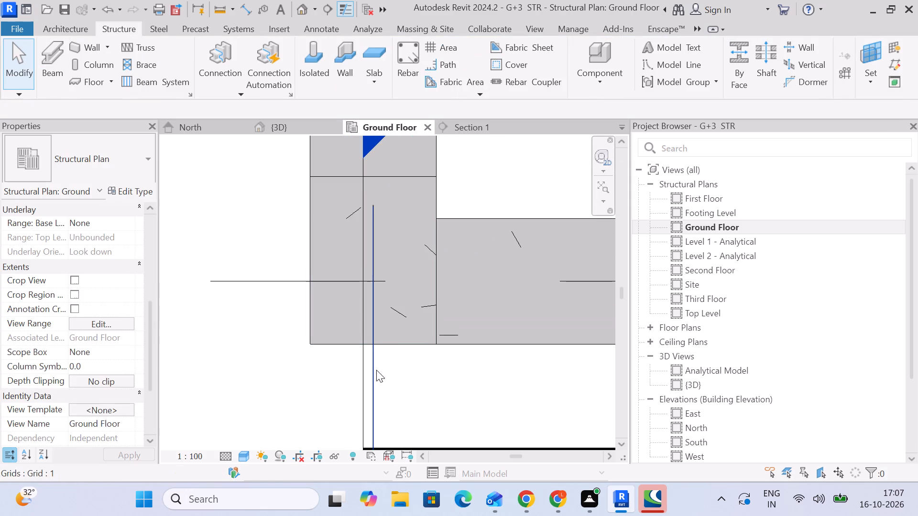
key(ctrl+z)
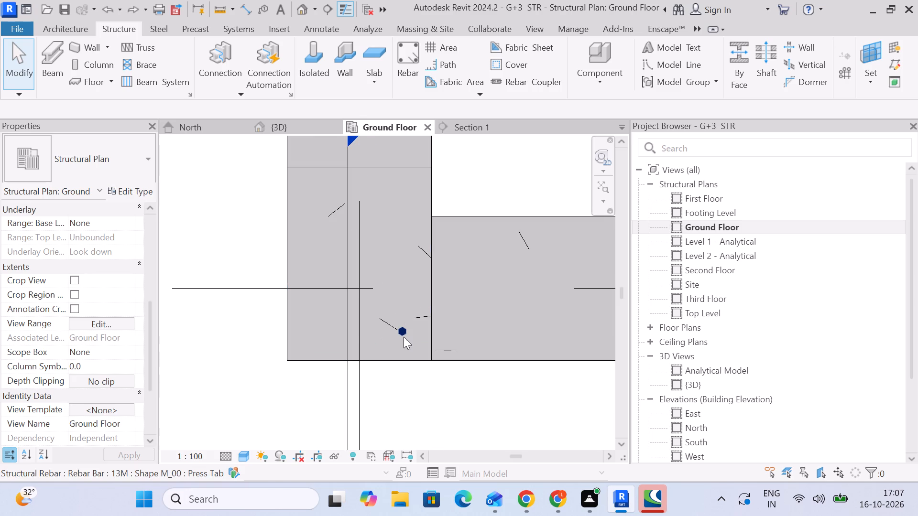
Open the column's single 13M corner bar for sketch editing in the North elevation.
click(402, 332)
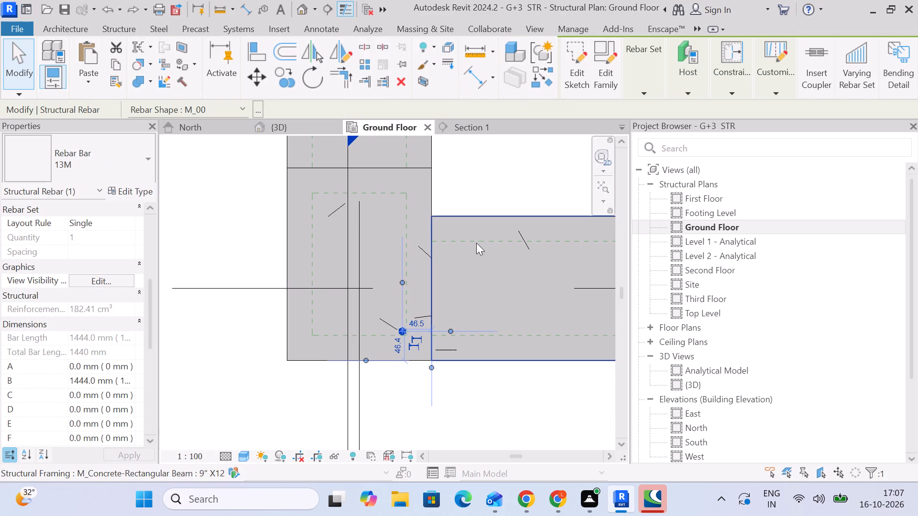
scroll(476, 243, down, 3)
middle_drag(470, 247, 445, 226)
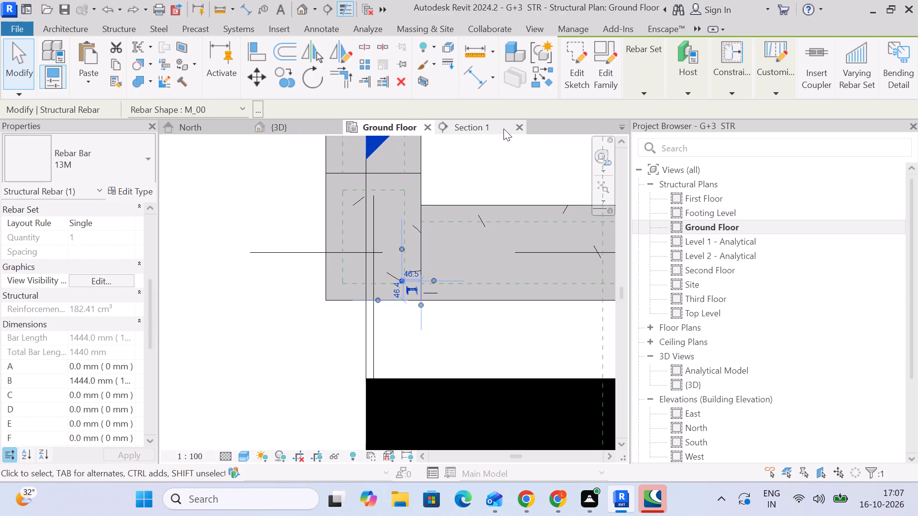
scroll(498, 142, down, 1)
middle_drag(498, 142, 519, 183)
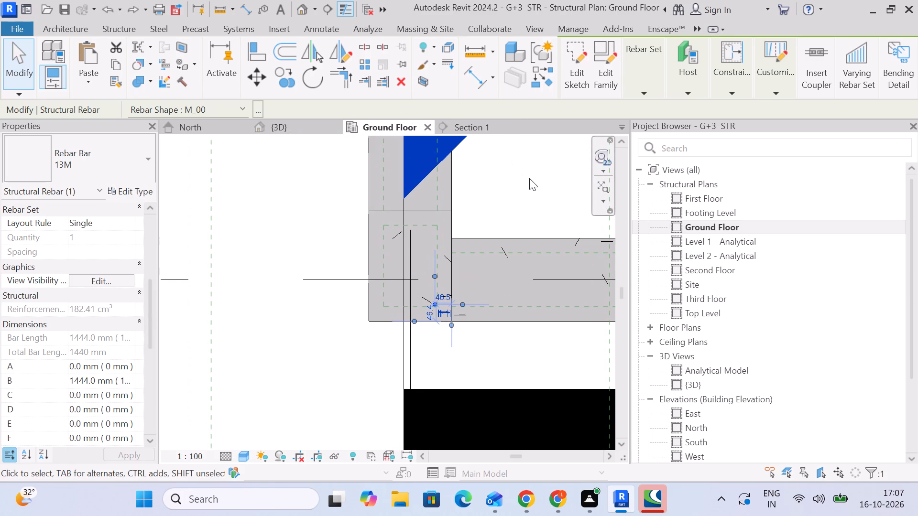
scroll(484, 292, up, 4)
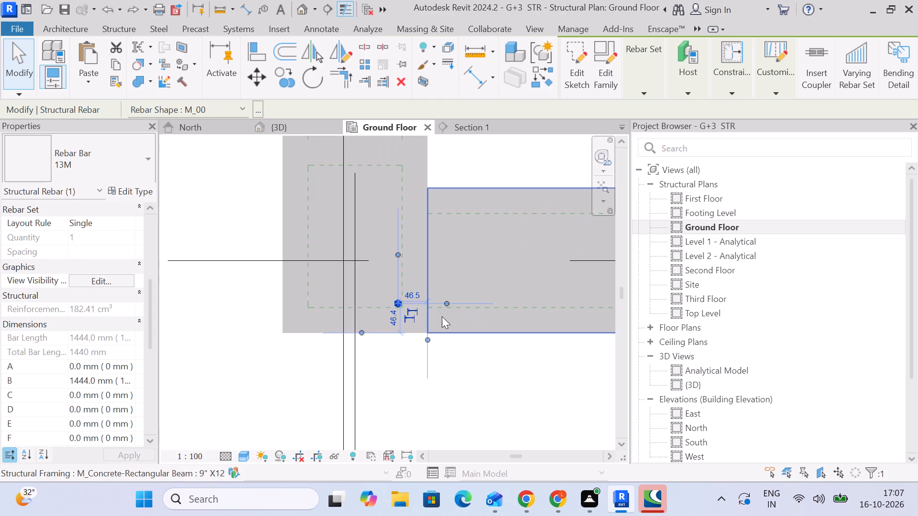
scroll(399, 310, up, 5)
scroll(404, 268, down, 5)
middle_drag(445, 241, 467, 315)
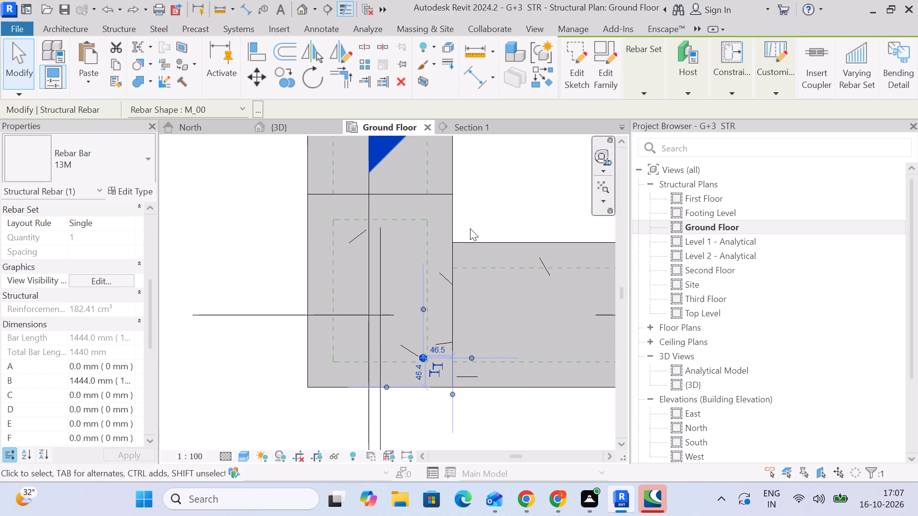
middle_drag(500, 345, 484, 231)
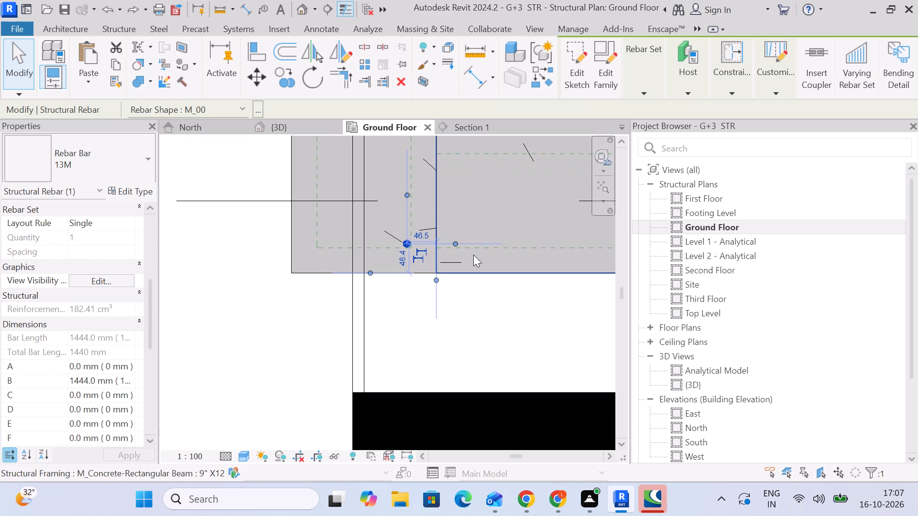
click(474, 125)
middle_drag(444, 360, 435, 233)
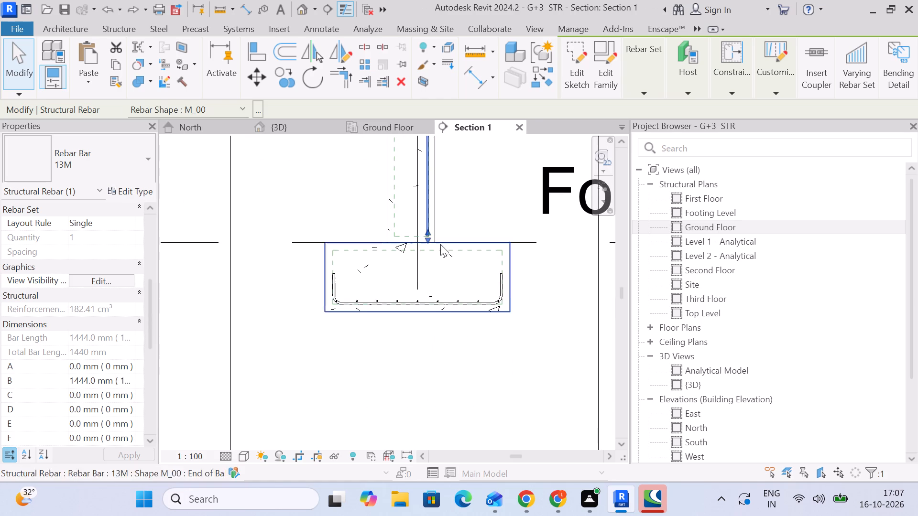
click(569, 78)
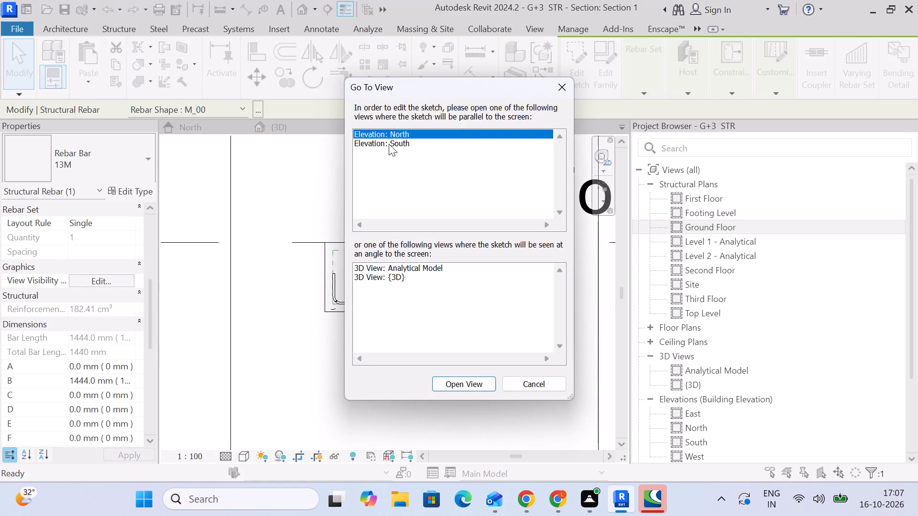
click(460, 381)
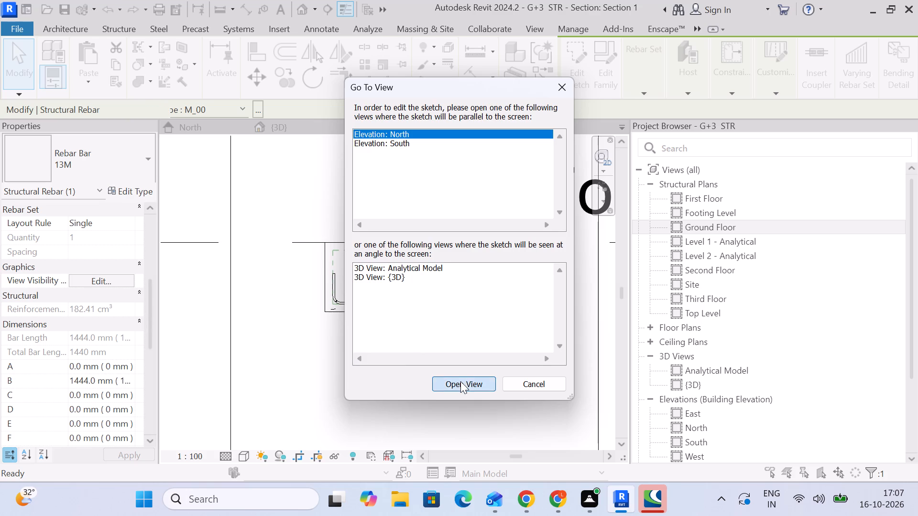
Sketch a horizontal line about 624 mm long from the footing's bottom cover corner to beneath the column, nudged slightly above the cover line.
scroll(421, 239, up, 1)
scroll(509, 332, up, 3)
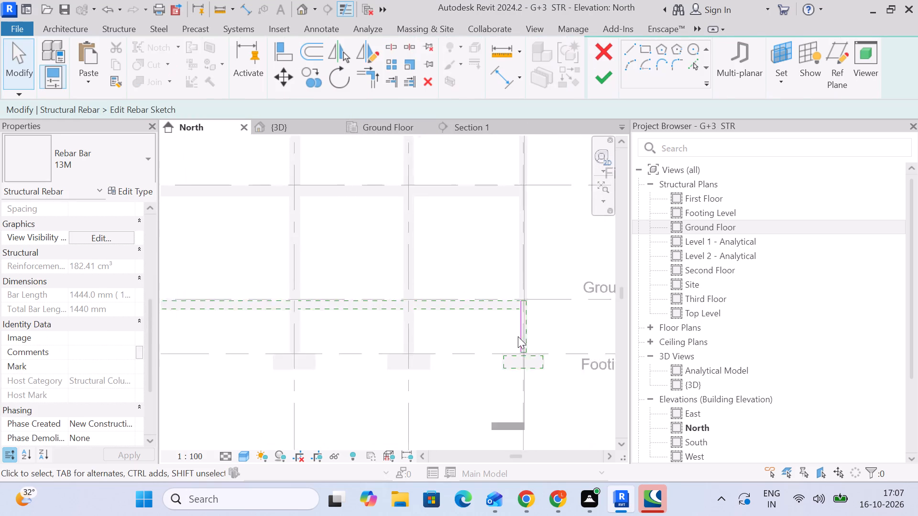
scroll(518, 336, up, 17)
middle_drag(514, 380, 505, 366)
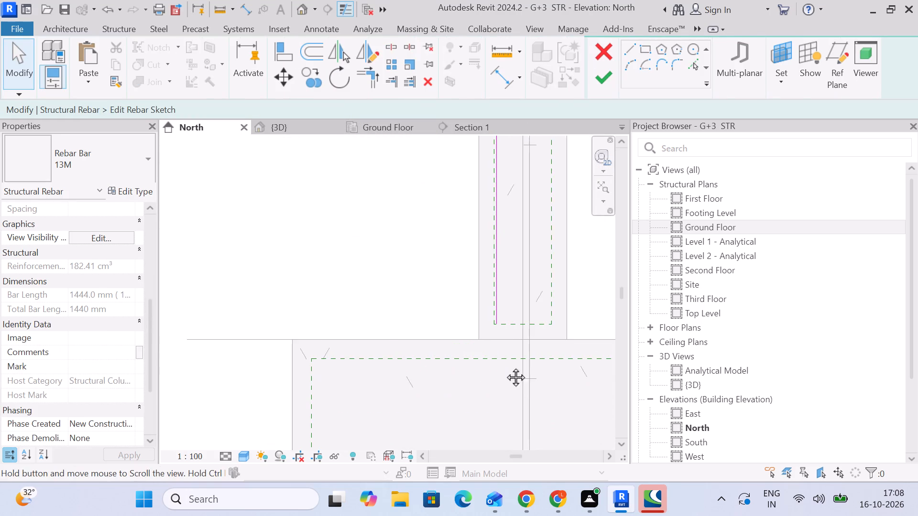
middle_drag(505, 366, 419, 262)
click(632, 50)
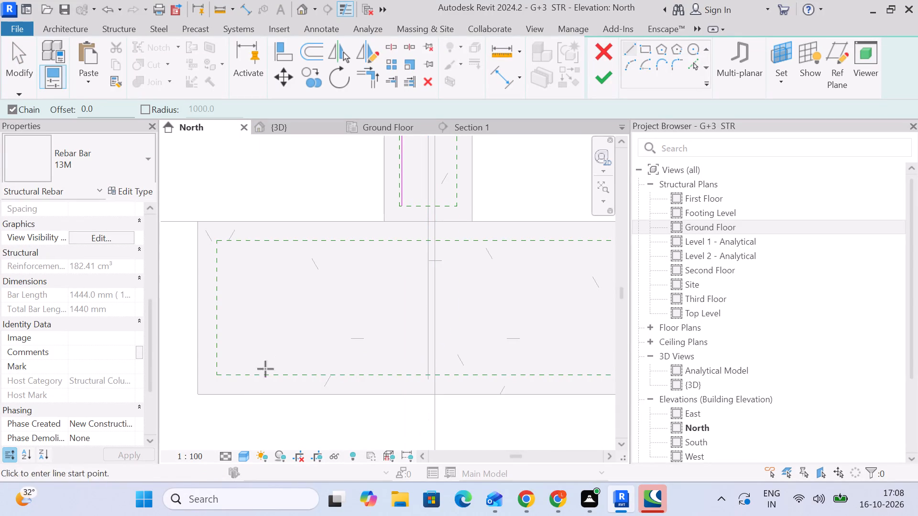
scroll(221, 371, up, 5)
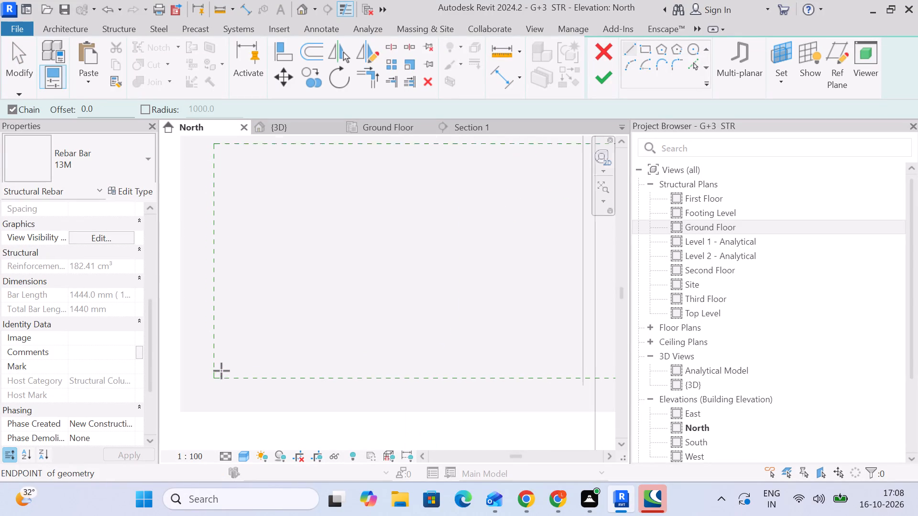
click(218, 376)
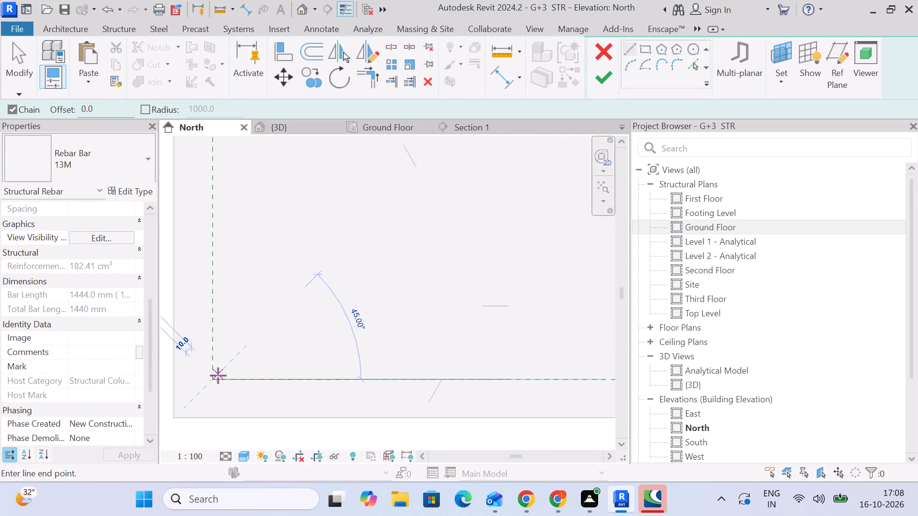
scroll(459, 365, down, 5)
middle_drag(459, 367, 264, 325)
click(377, 331)
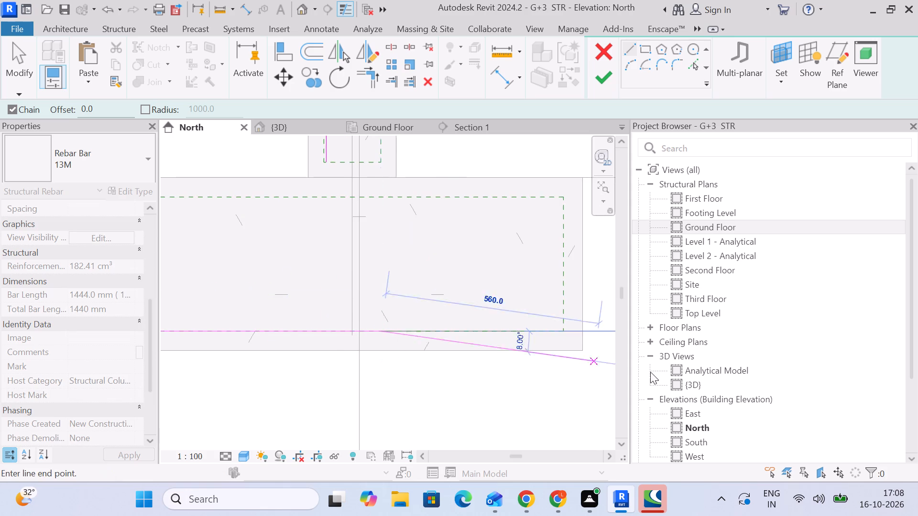
click(32, 61)
middle_drag(193, 232, 333, 187)
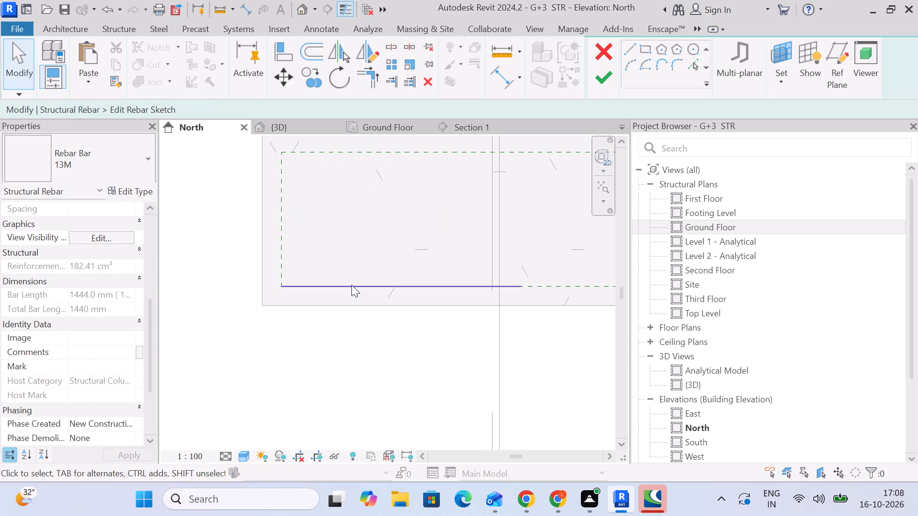
click(351, 285)
key(Up)
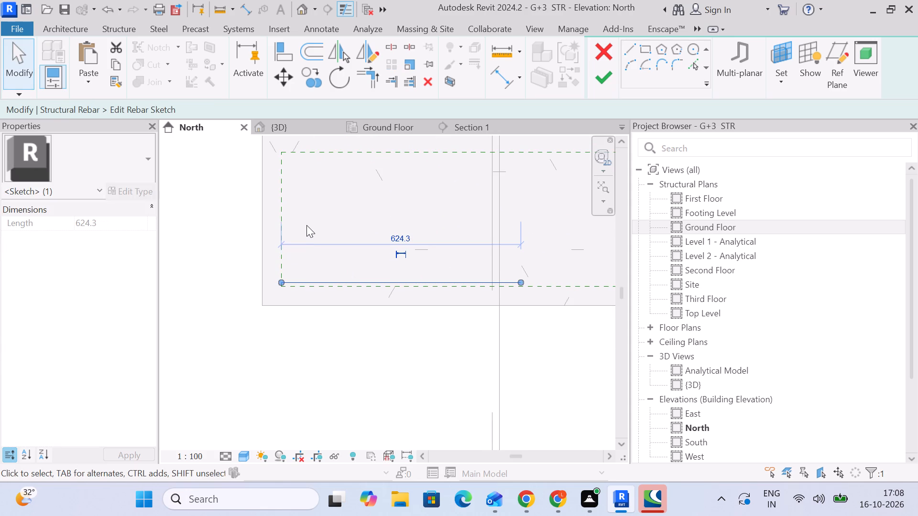
Trim the vertical bar line and the horizontal footing line to a corner, forming an L-shaped bar, and finish the rebar sketch.
scroll(545, 219, down, 4)
middle_drag(538, 226, 445, 307)
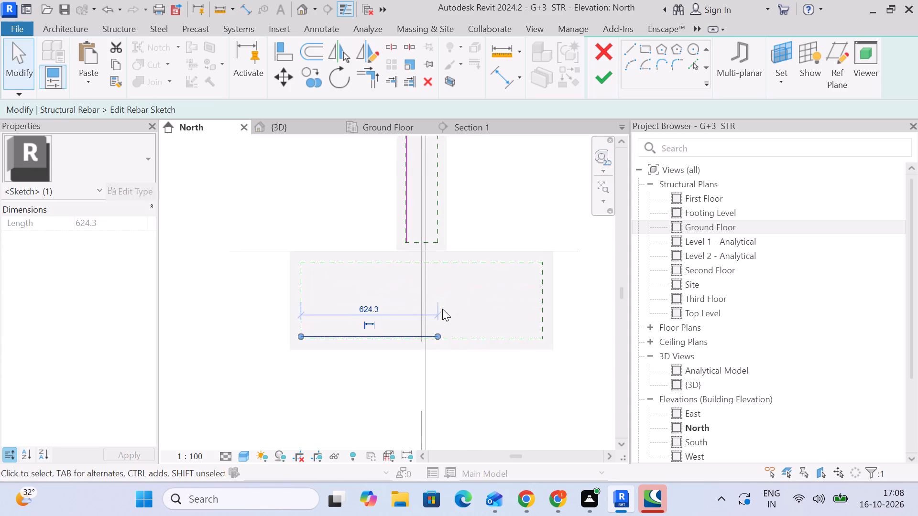
scroll(405, 247, up, 2)
click(362, 80)
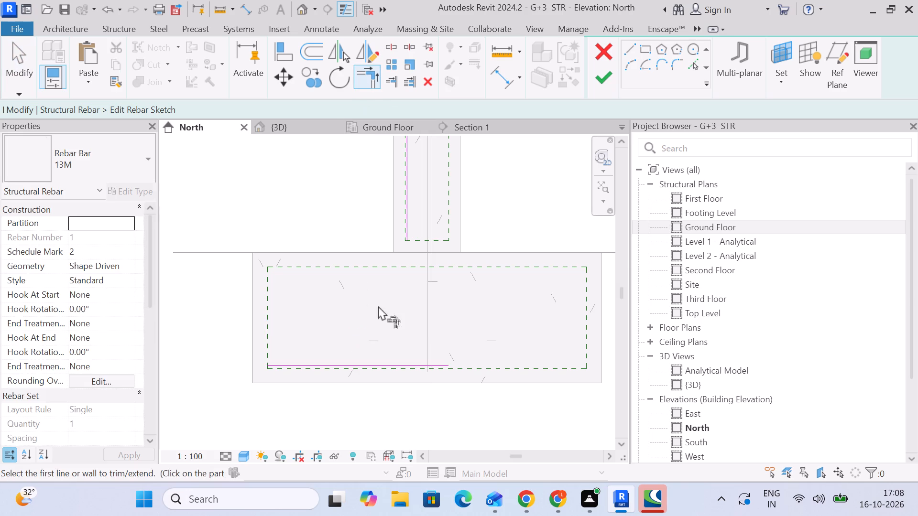
click(394, 368)
drag(410, 227, 414, 237)
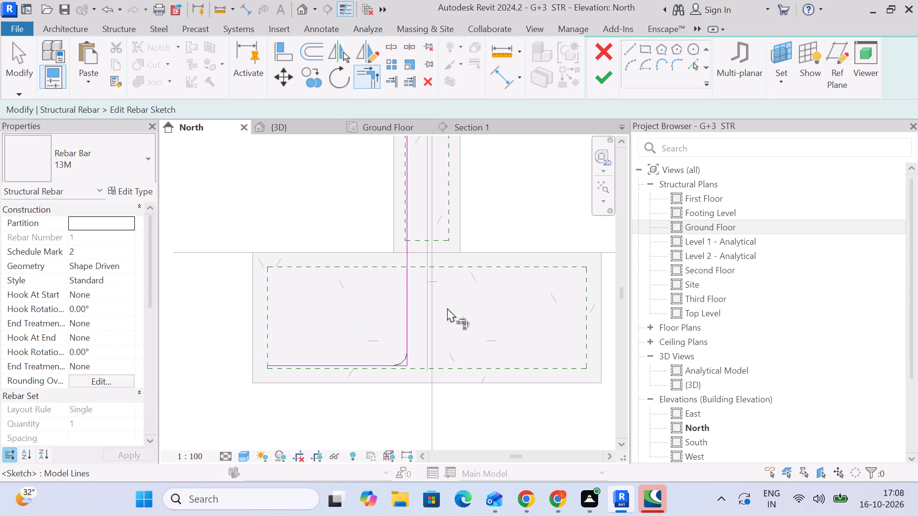
click(18, 58)
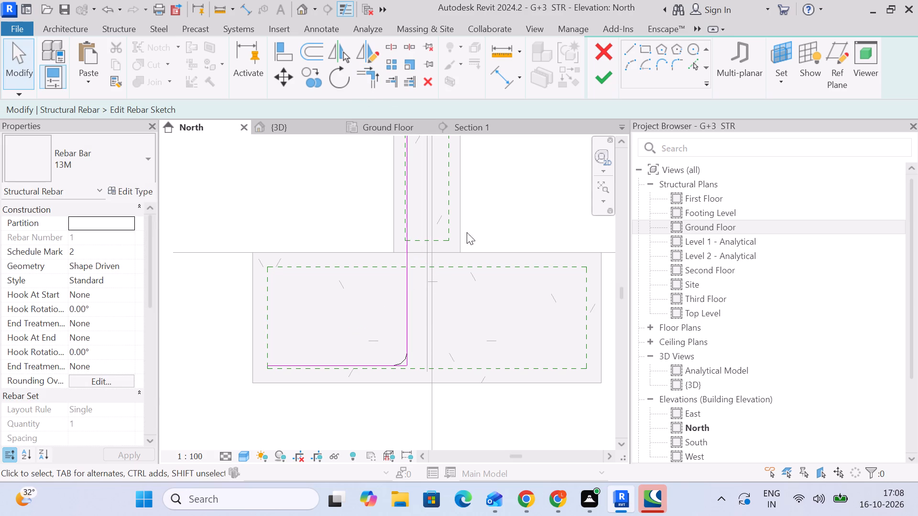
click(593, 75)
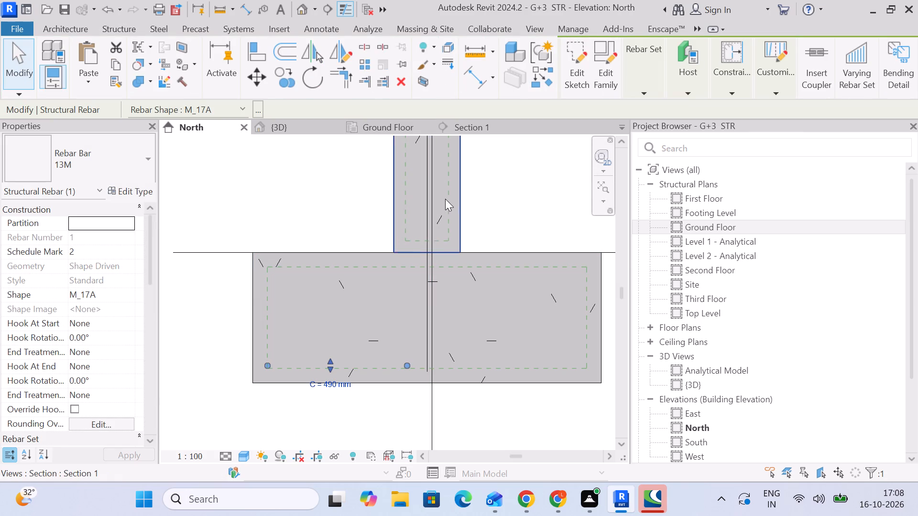
Set the L-shaped column bar to show unobscured in the Footing Level structural plan.
click(462, 124)
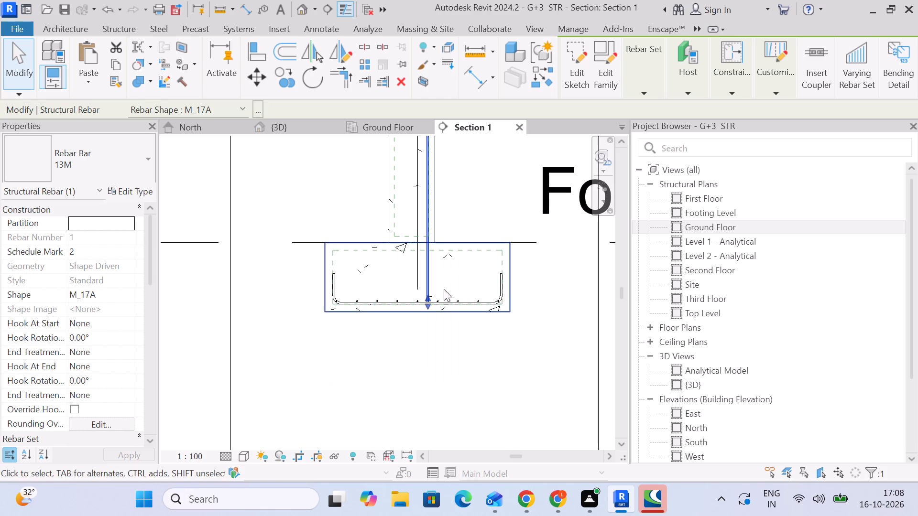
scroll(428, 309, up, 5)
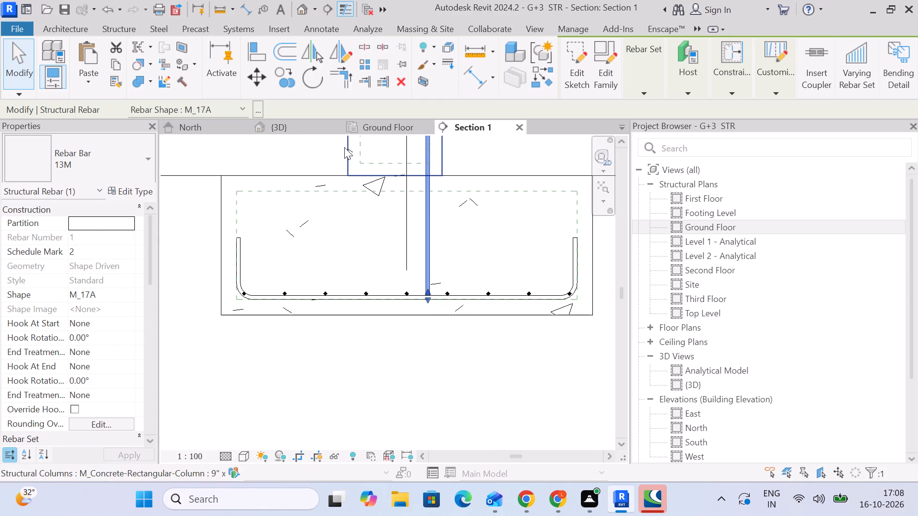
click(293, 129)
click(356, 129)
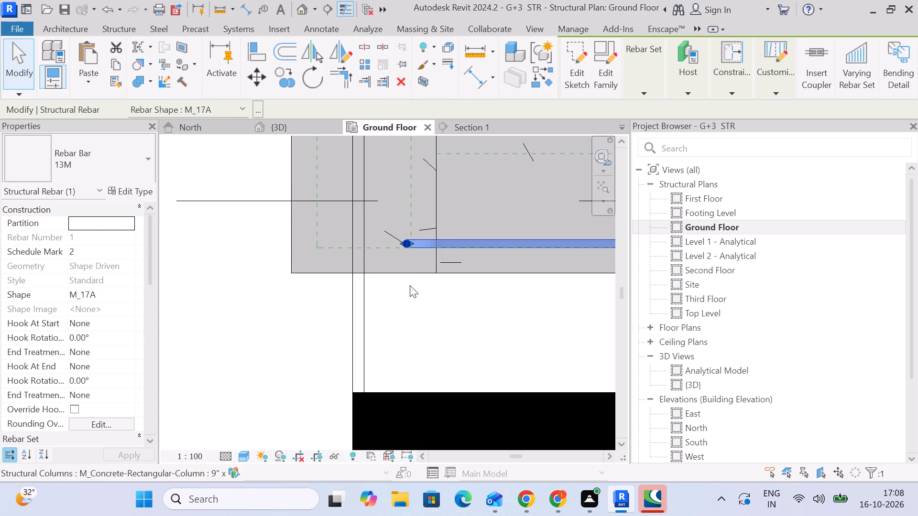
scroll(434, 308, down, 5)
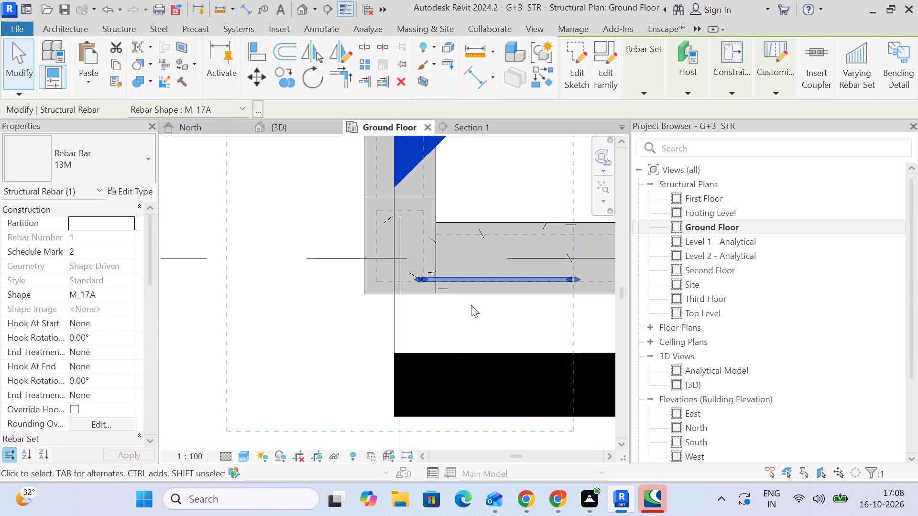
scroll(472, 305, down, 4)
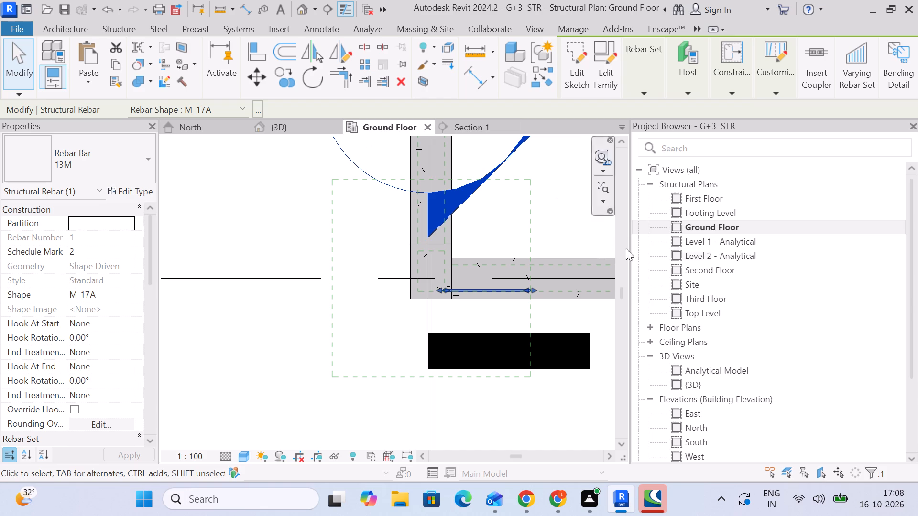
double_click(718, 208)
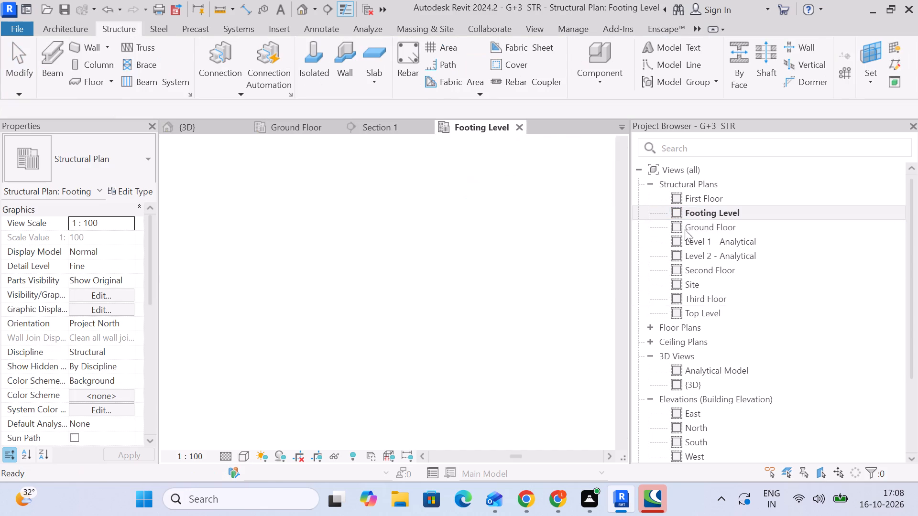
scroll(565, 358, up, 4)
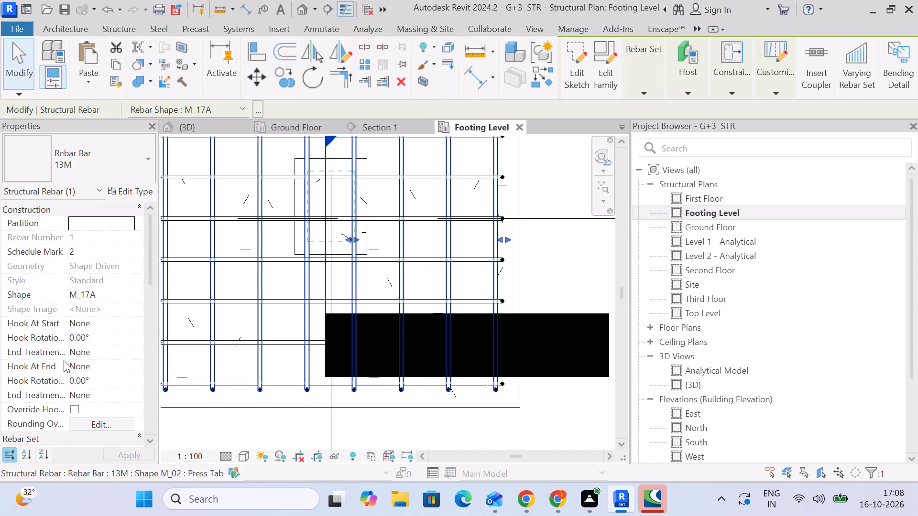
scroll(72, 347, down, 4)
click(102, 356)
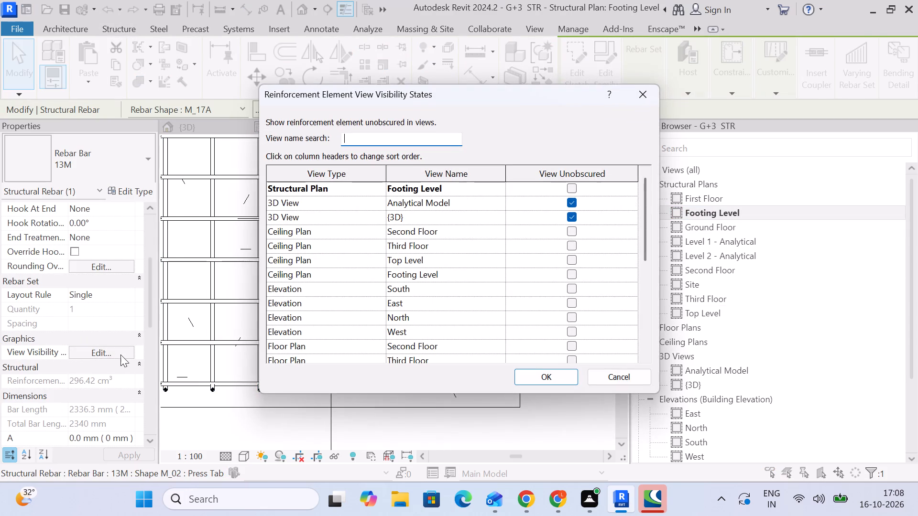
click(572, 191)
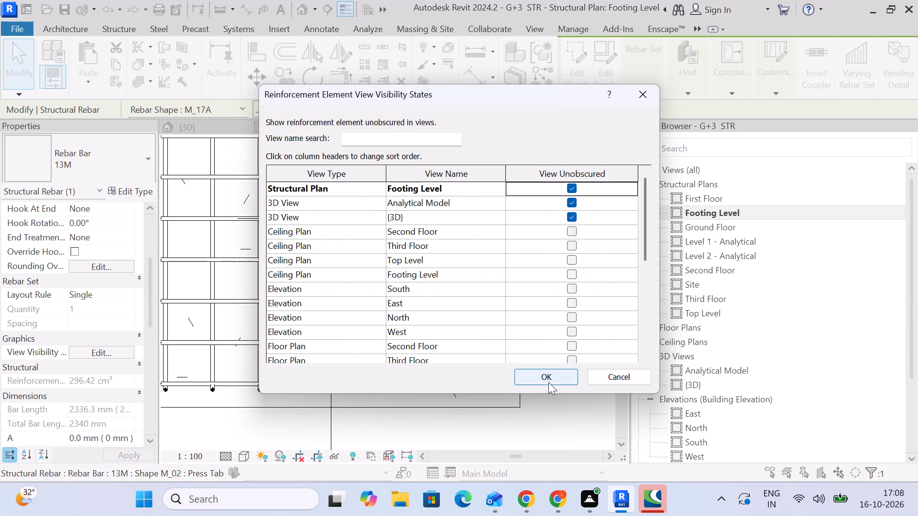
click(547, 377)
click(559, 404)
Delete the existing section marker through the footing at grids A and 1, together with its section view.
scroll(568, 399, down, 6)
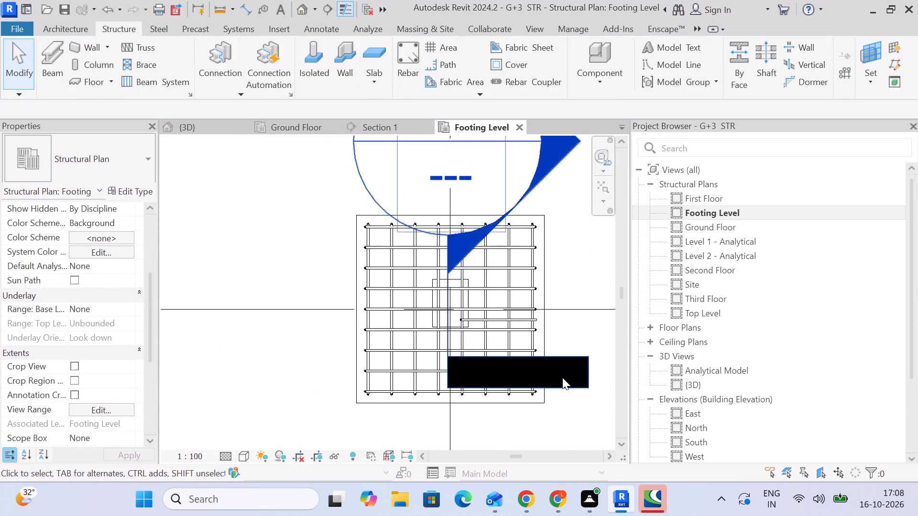
click(562, 375)
scroll(567, 393, down, 2)
middle_drag(565, 394, 463, 358)
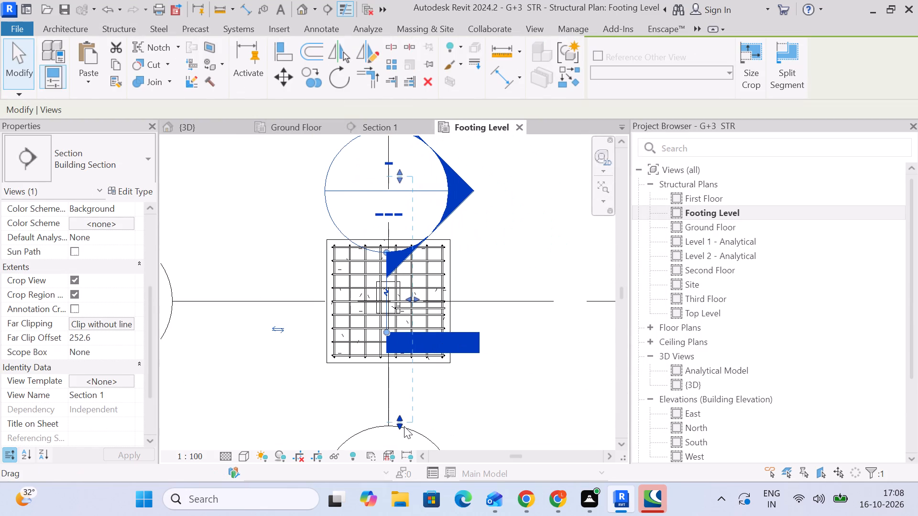
scroll(423, 392, down, 3)
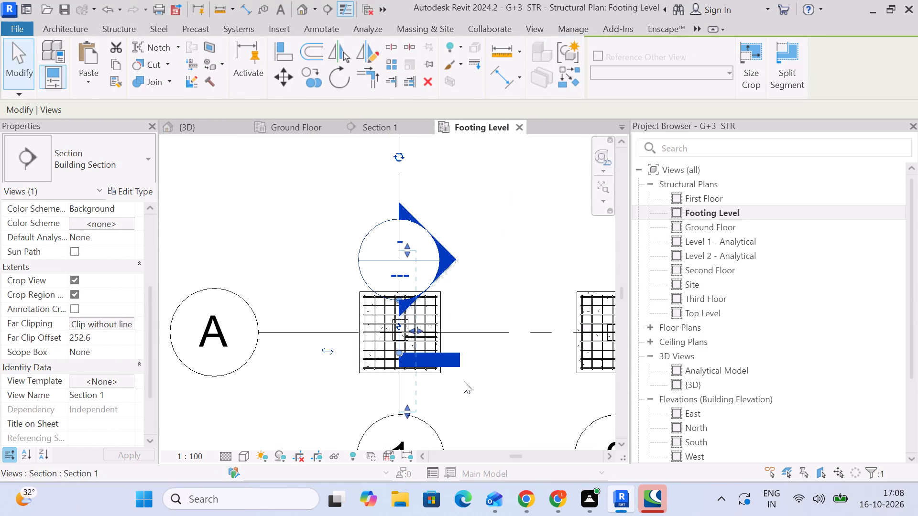
key(Delete)
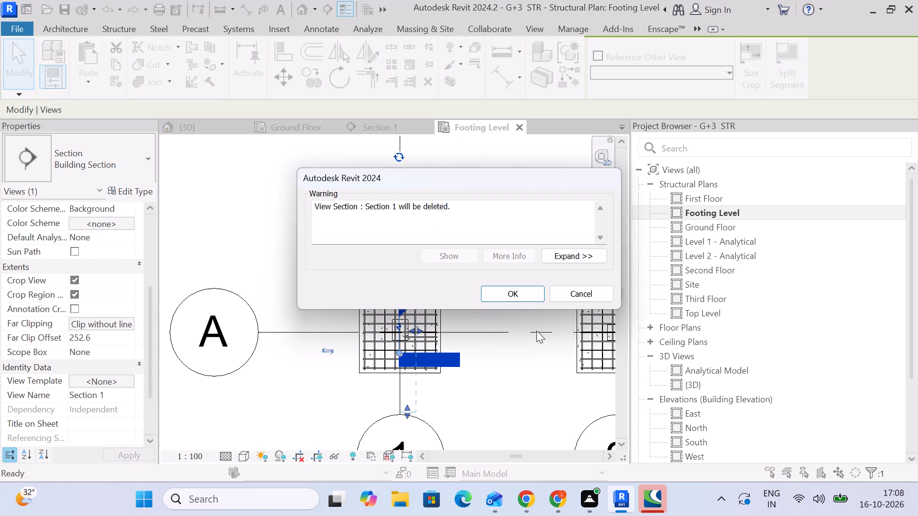
click(530, 297)
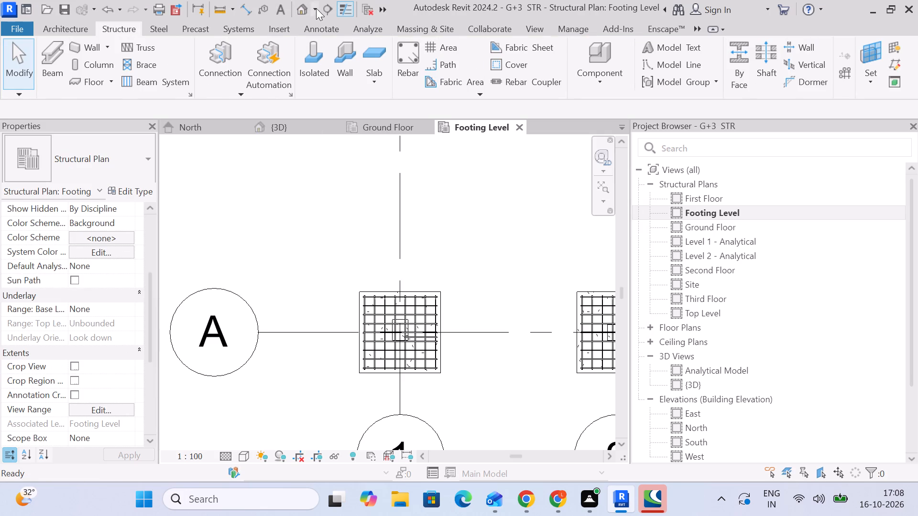
Draw a vertical building section through the footing at grids A and 1, and shorten its view depth to just beyond that footing.
click(323, 8)
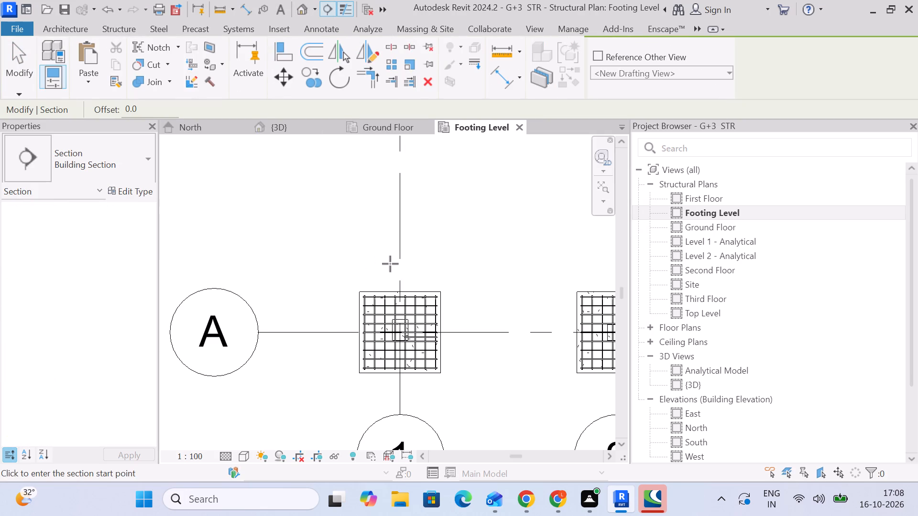
click(393, 258)
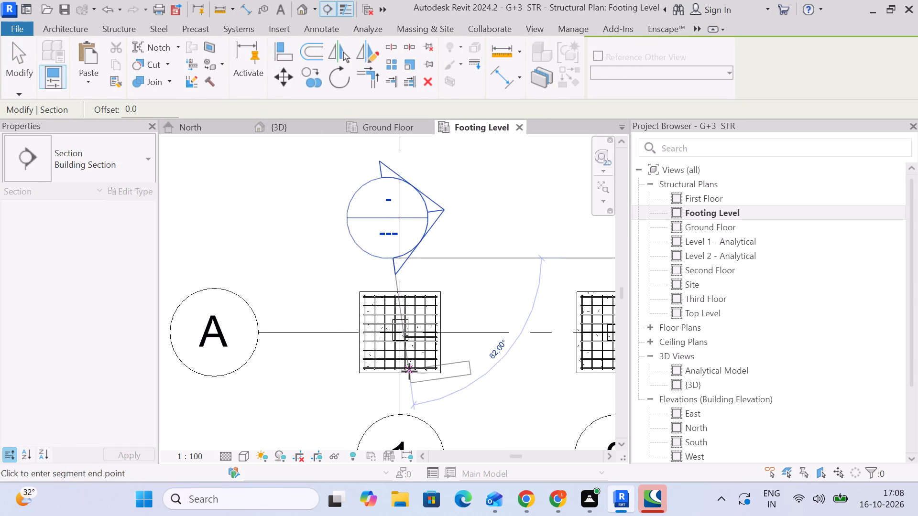
click(396, 397)
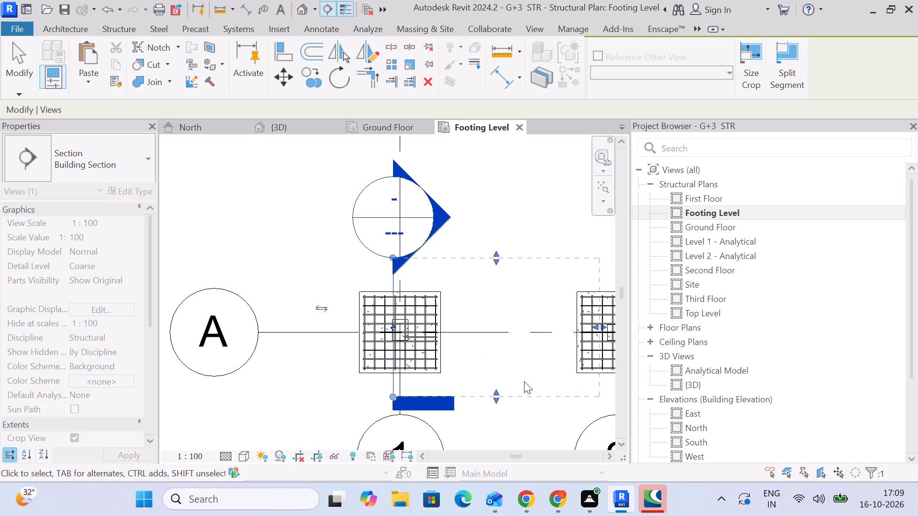
scroll(531, 290, down, 4)
scroll(562, 304, up, 3)
drag(563, 313, 458, 315)
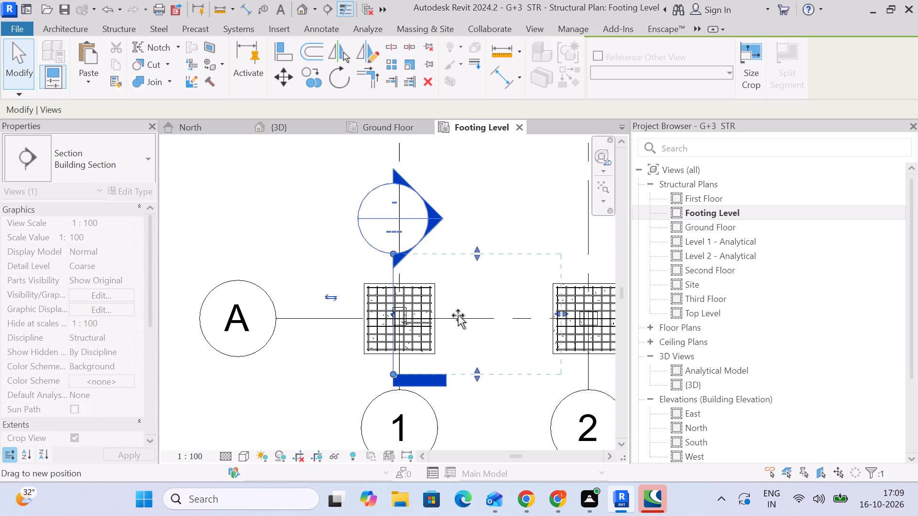
drag(458, 315, 439, 315)
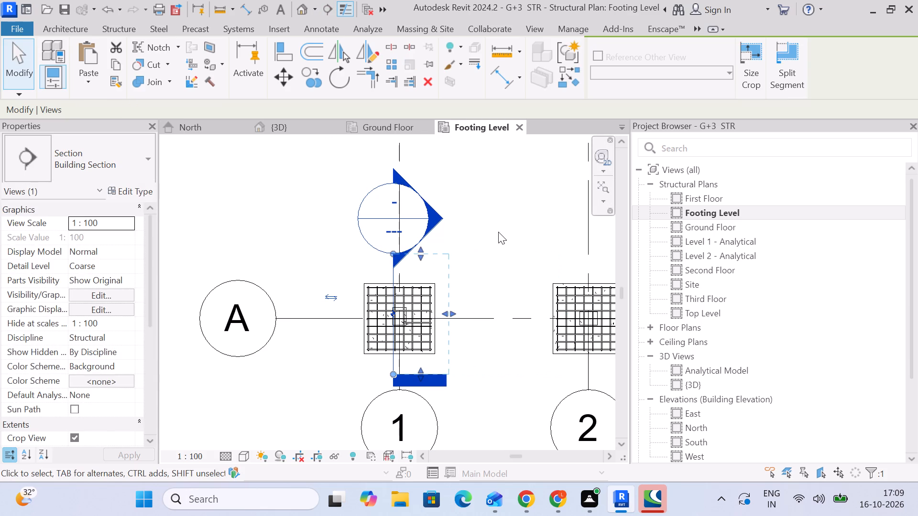
click(498, 232)
Rotate the L-shaped 13M column bar 45° clockwise about its vertical leg so its footing leg runs diagonally.
scroll(359, 307, up, 4)
scroll(402, 357, up, 3)
middle_drag(435, 369, 341, 309)
scroll(341, 309, up, 4)
click(412, 220)
middle_drag(422, 260, 378, 362)
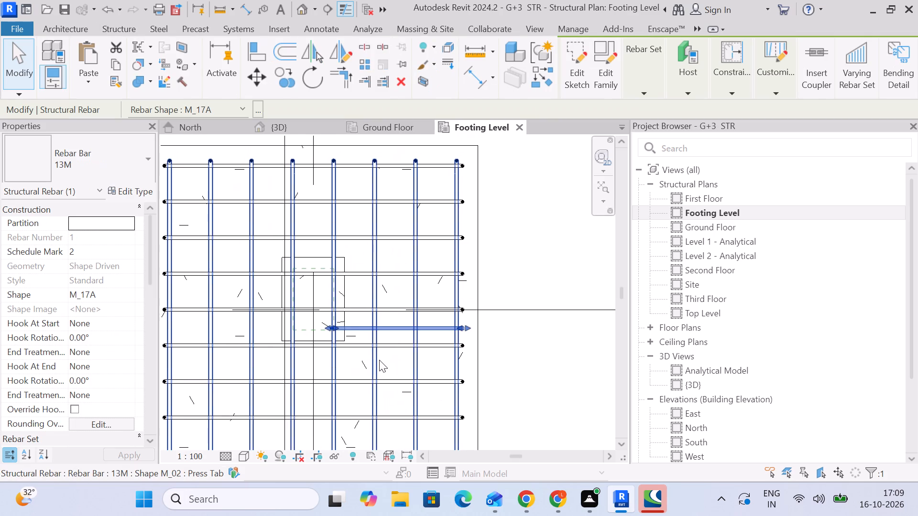
click(301, 59)
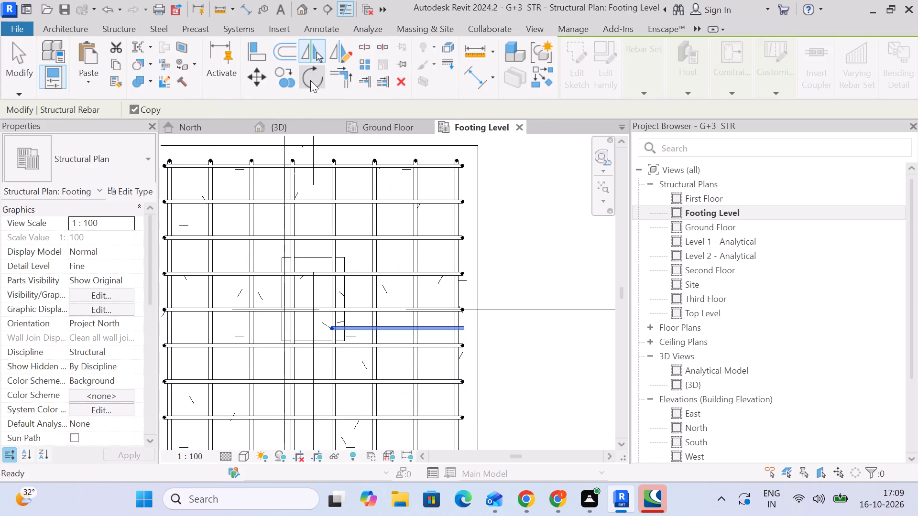
click(311, 80)
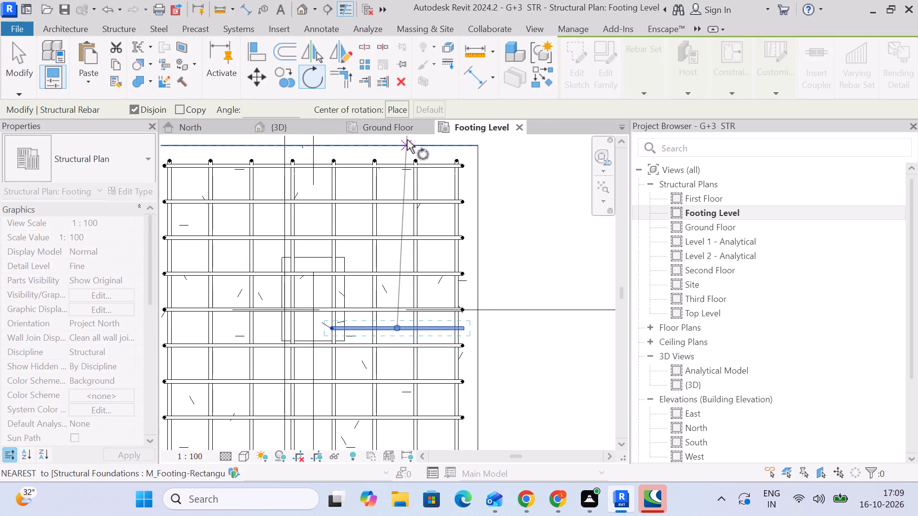
click(402, 107)
scroll(324, 345, up, 9)
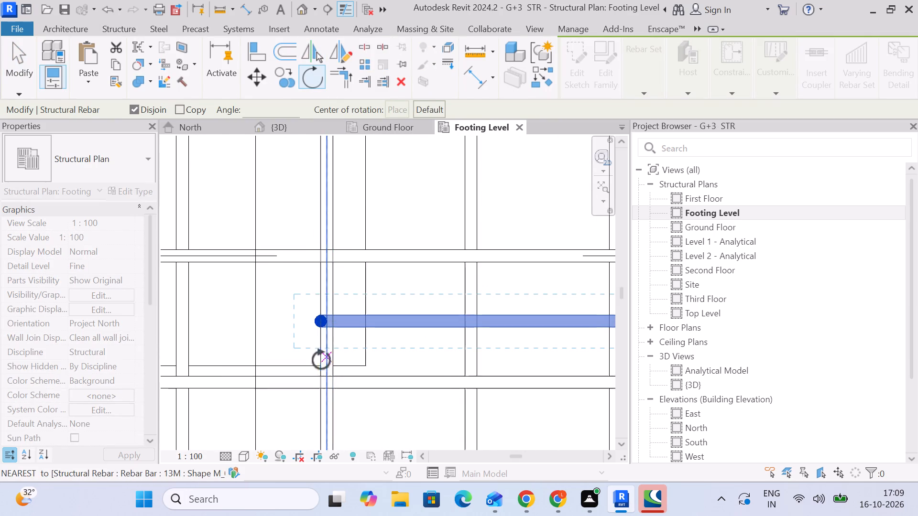
click(321, 319)
scroll(481, 311, down, 4)
middle_drag(483, 324, 354, 323)
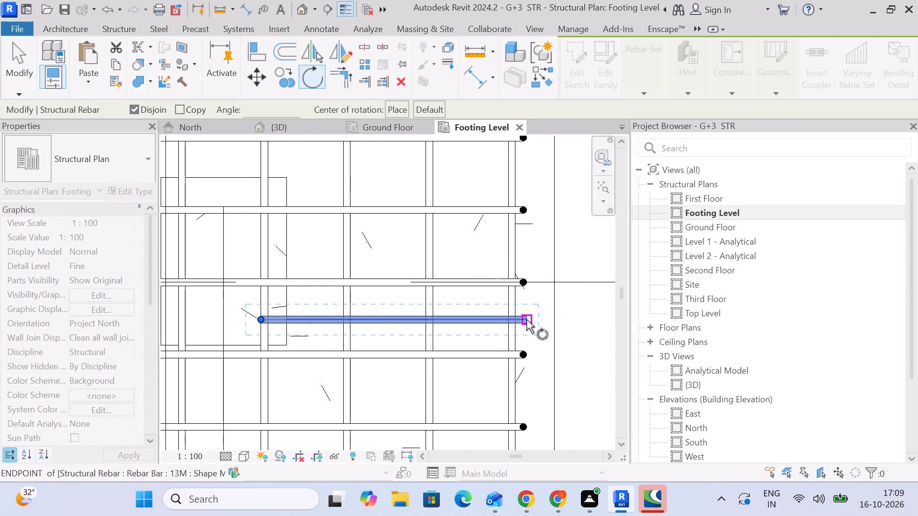
click(526, 320)
scroll(495, 436, down, 3)
middle_drag(491, 429, 469, 240)
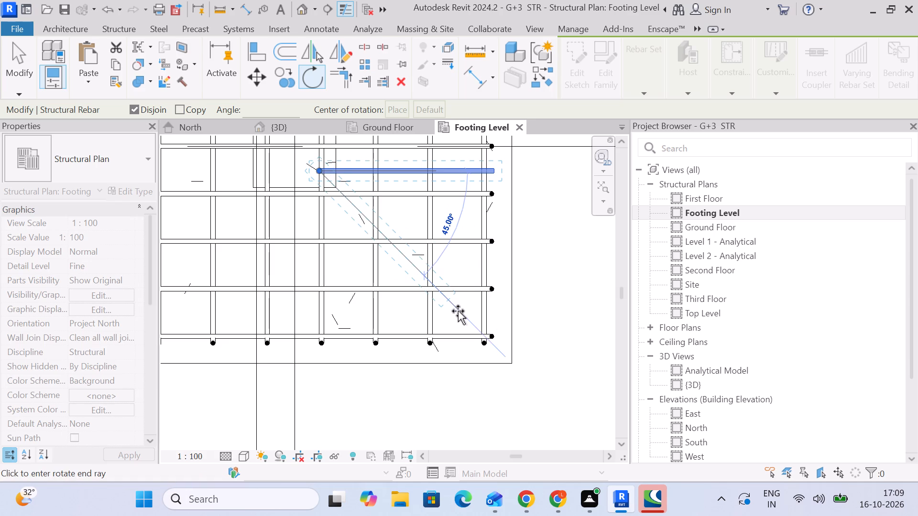
click(458, 311)
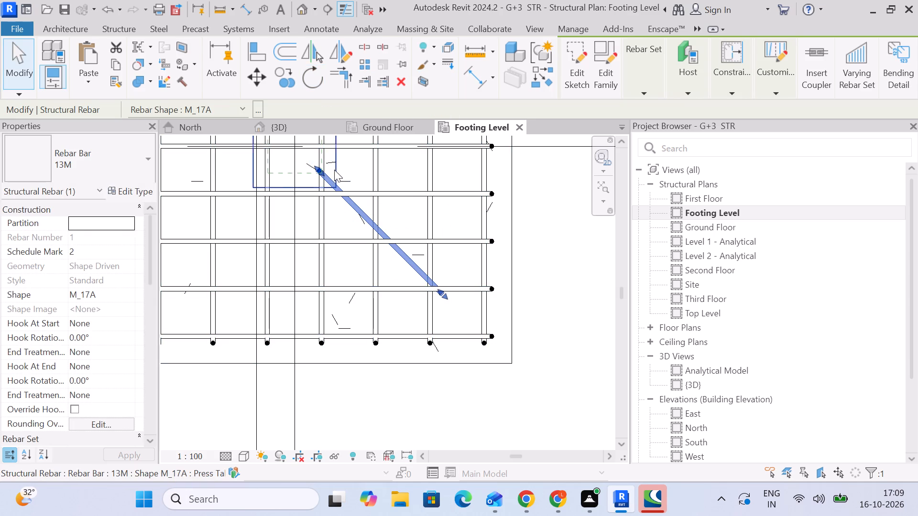
Lengthen the bar's diagonal leg to the lower-right corner of the footing's reinforcement mesh.
scroll(333, 169, up, 4)
scroll(374, 352, down, 4)
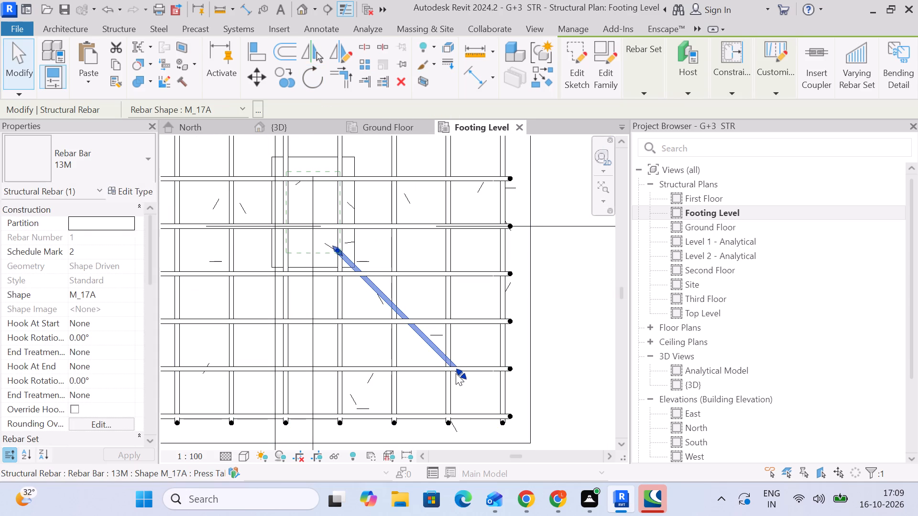
drag(460, 372, 496, 411)
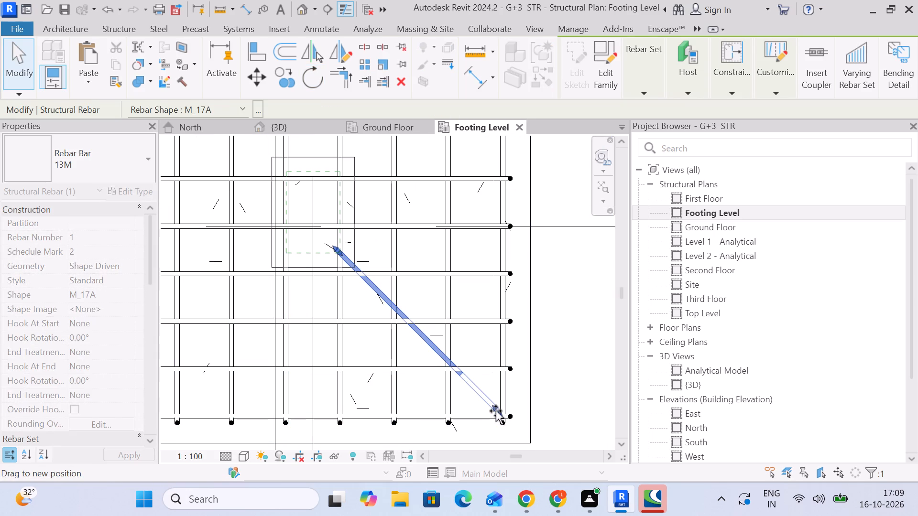
drag(496, 411, 495, 410)
Mirror a copy of the diagonal L-shaped bar about a vertical axis drawn along grid 1 through the column's centre.
scroll(520, 416, down, 5)
scroll(427, 391, up, 1)
middle_drag(427, 391, 438, 399)
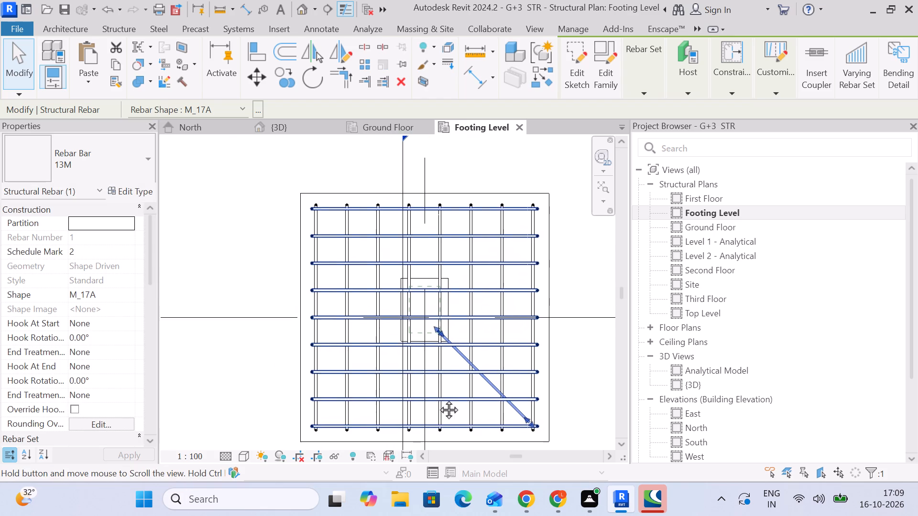
middle_drag(438, 399, 440, 398)
scroll(425, 312, up, 5)
scroll(427, 381, up, 1)
middle_drag(427, 381, 422, 293)
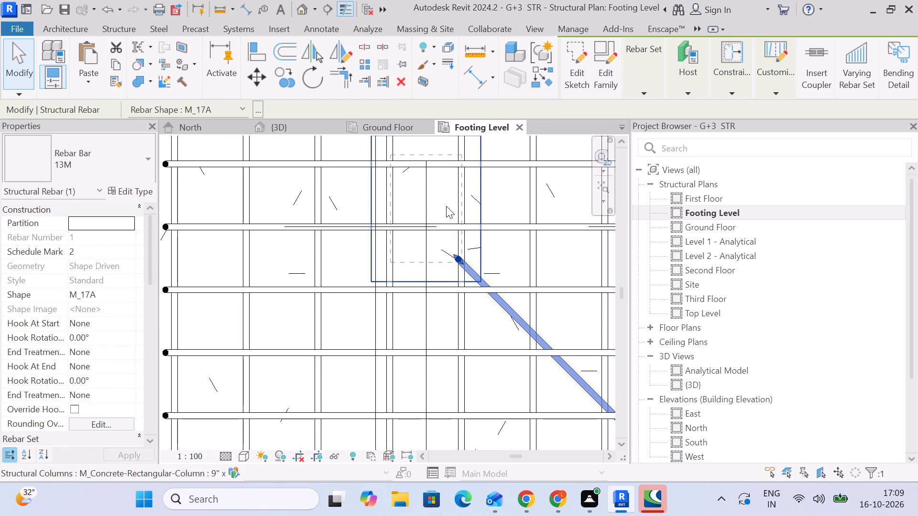
middle_drag(431, 217, 440, 256)
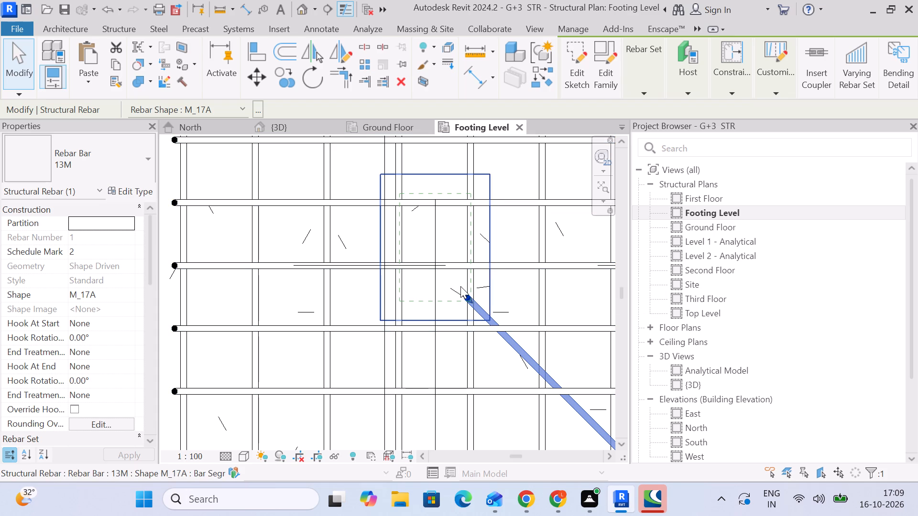
scroll(460, 286, down, 1)
middle_drag(460, 286, 419, 219)
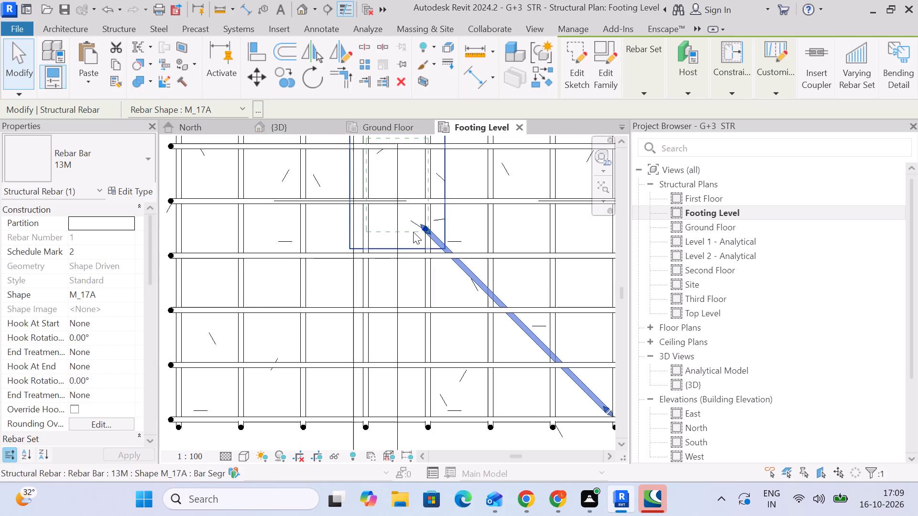
middle_drag(395, 230, 397, 280)
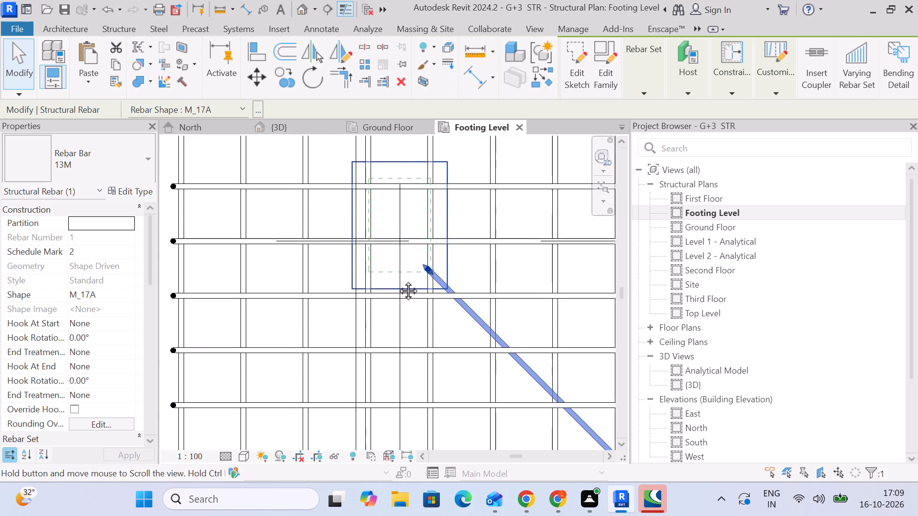
middle_drag(397, 280, 398, 297)
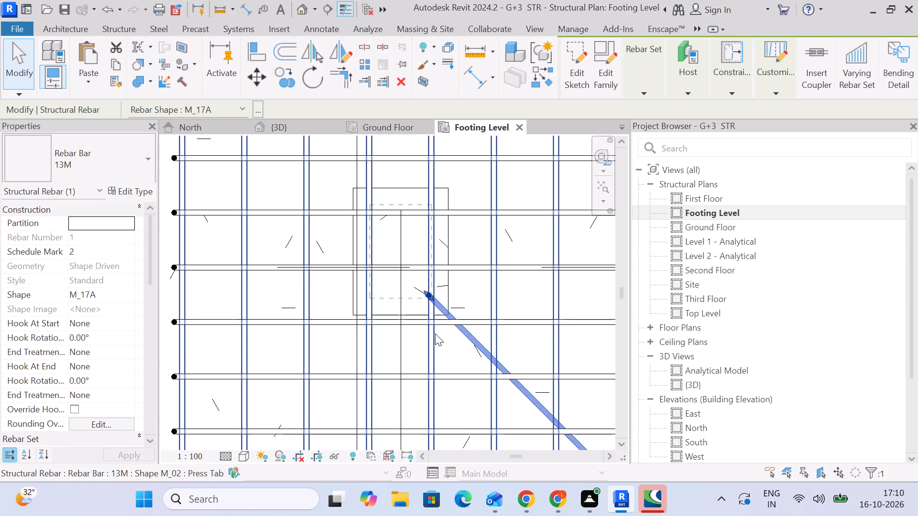
click(304, 80)
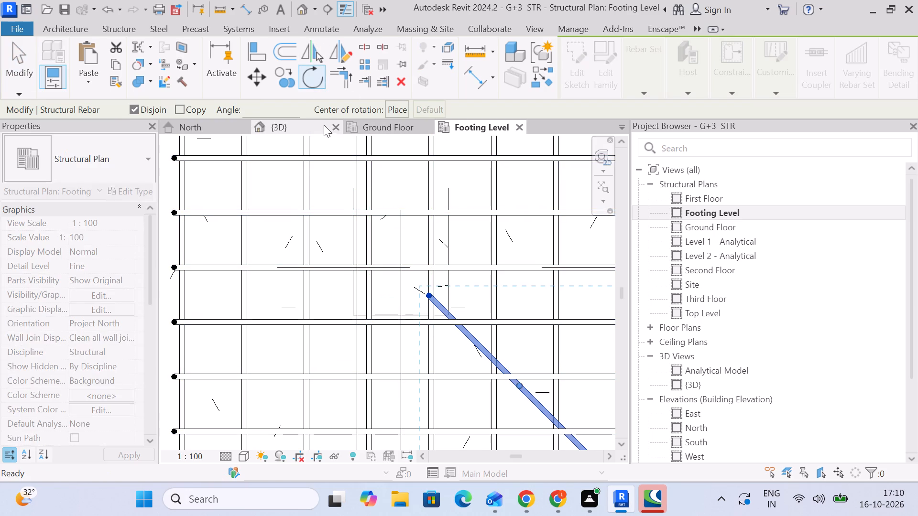
click(347, 51)
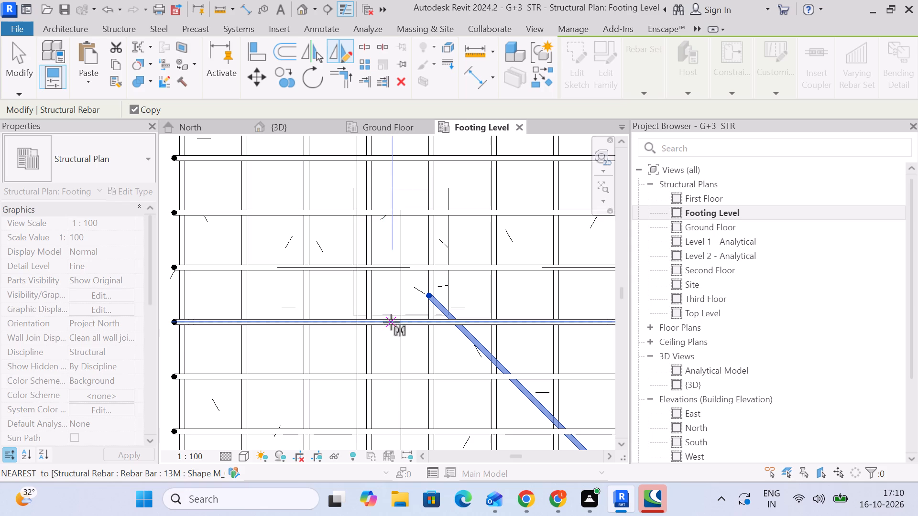
scroll(403, 319, up, 4)
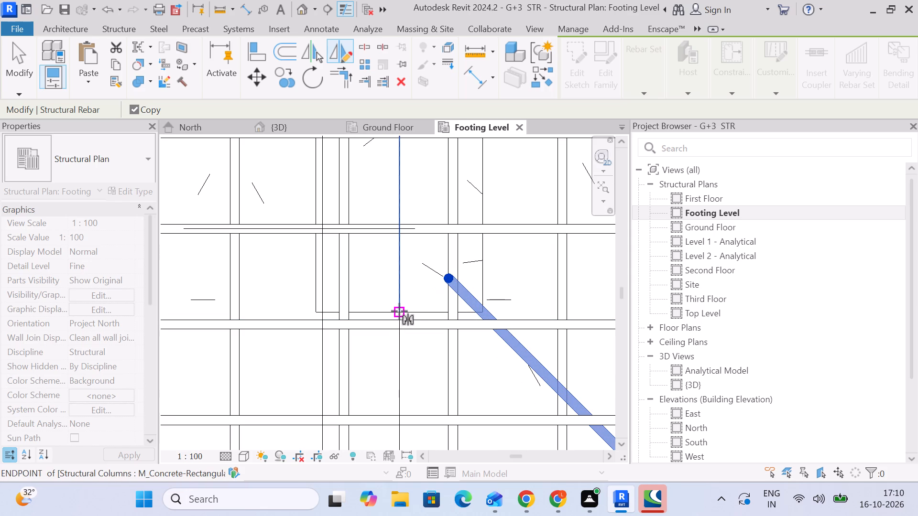
click(399, 313)
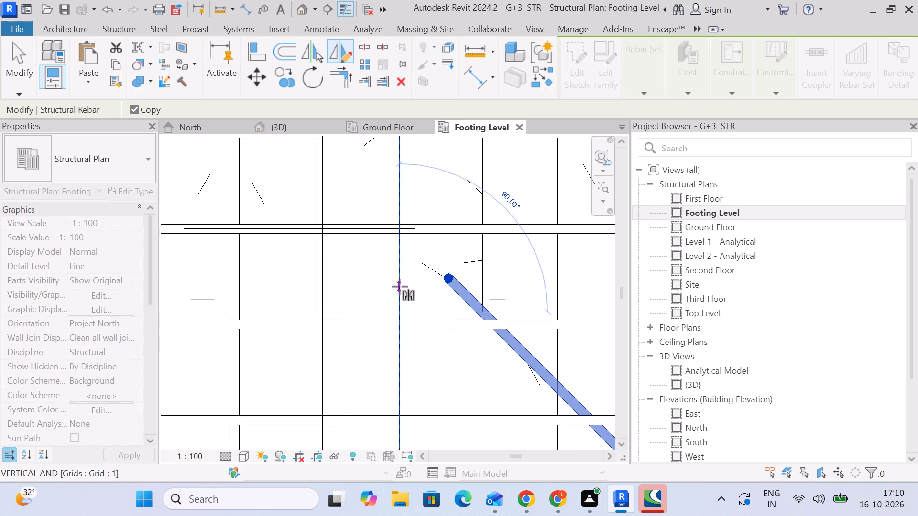
click(400, 287)
middle_drag(401, 289, 421, 413)
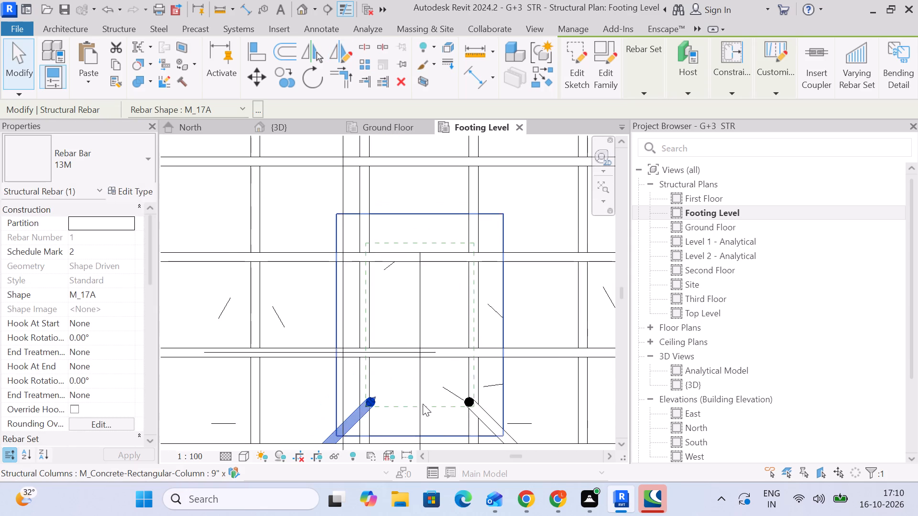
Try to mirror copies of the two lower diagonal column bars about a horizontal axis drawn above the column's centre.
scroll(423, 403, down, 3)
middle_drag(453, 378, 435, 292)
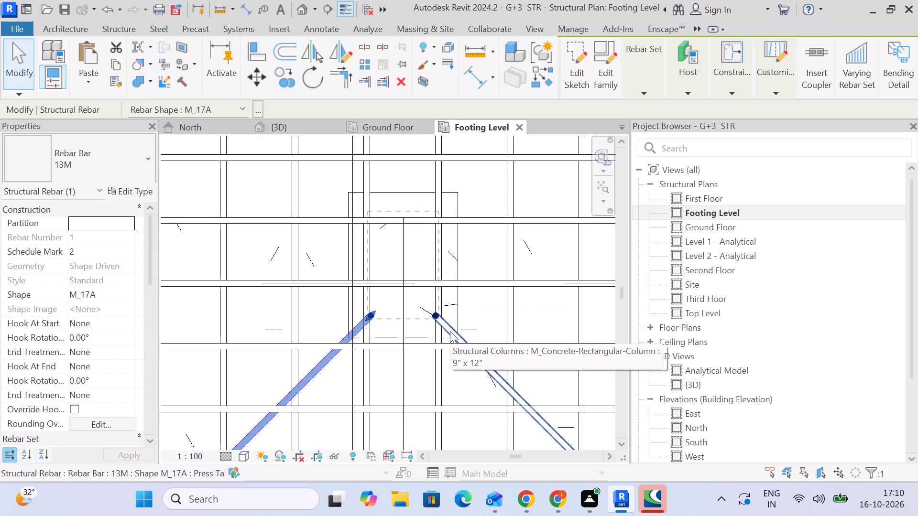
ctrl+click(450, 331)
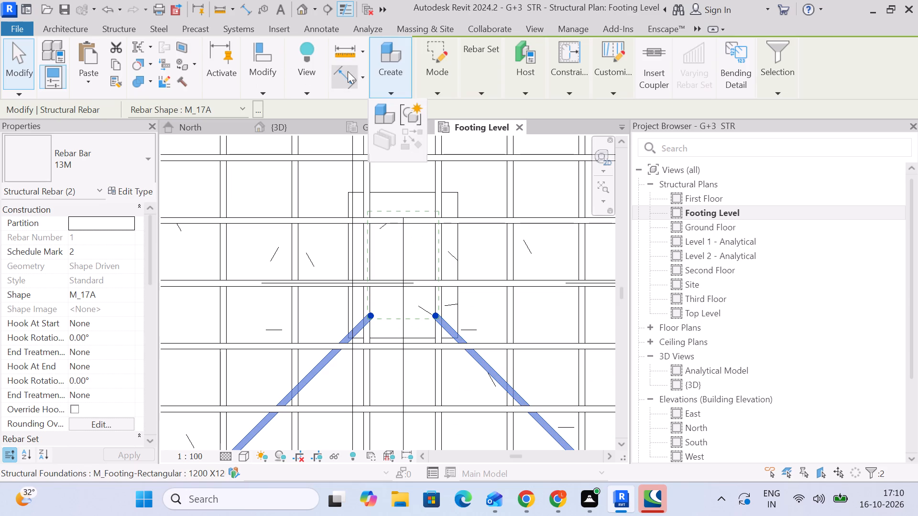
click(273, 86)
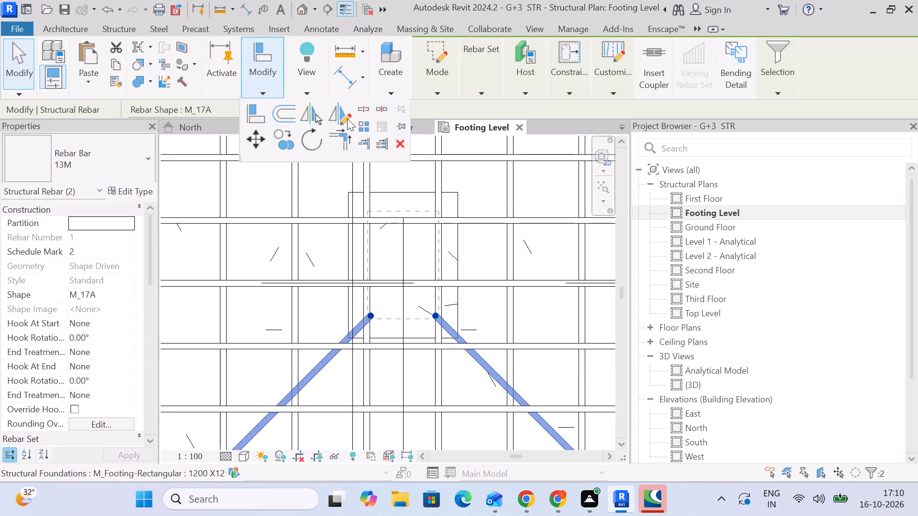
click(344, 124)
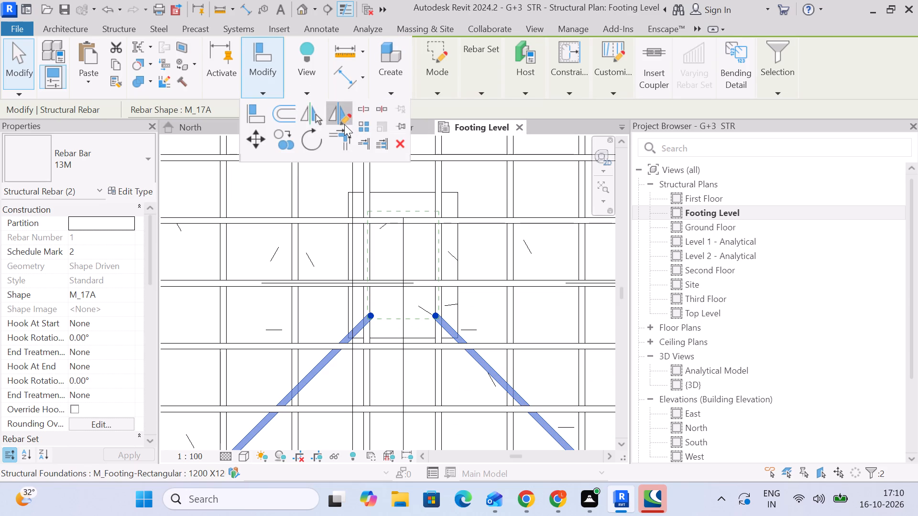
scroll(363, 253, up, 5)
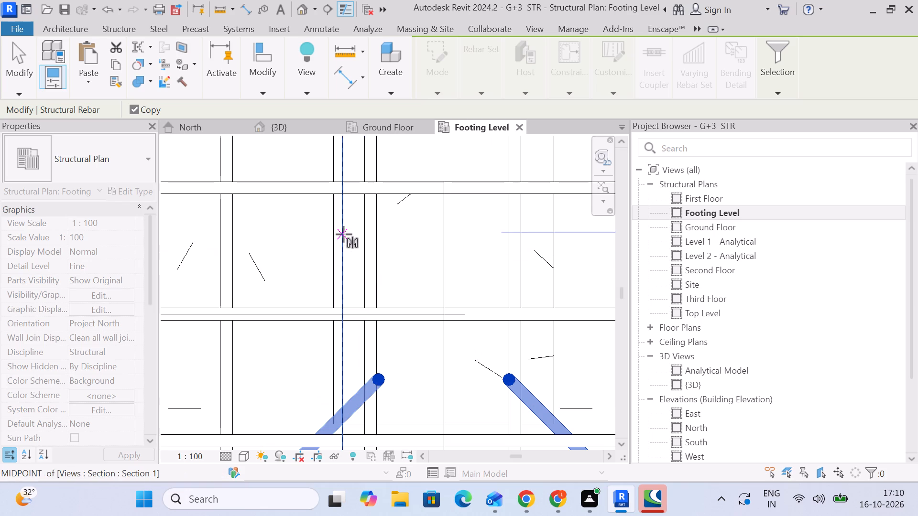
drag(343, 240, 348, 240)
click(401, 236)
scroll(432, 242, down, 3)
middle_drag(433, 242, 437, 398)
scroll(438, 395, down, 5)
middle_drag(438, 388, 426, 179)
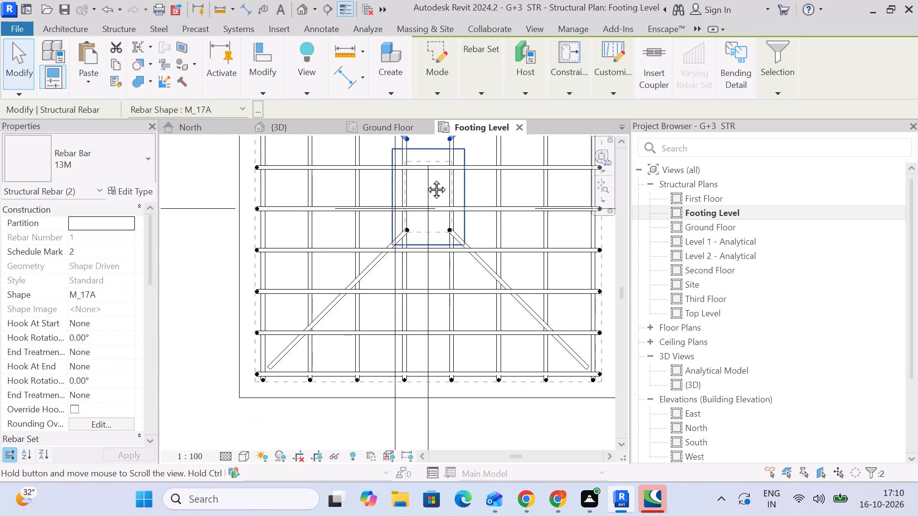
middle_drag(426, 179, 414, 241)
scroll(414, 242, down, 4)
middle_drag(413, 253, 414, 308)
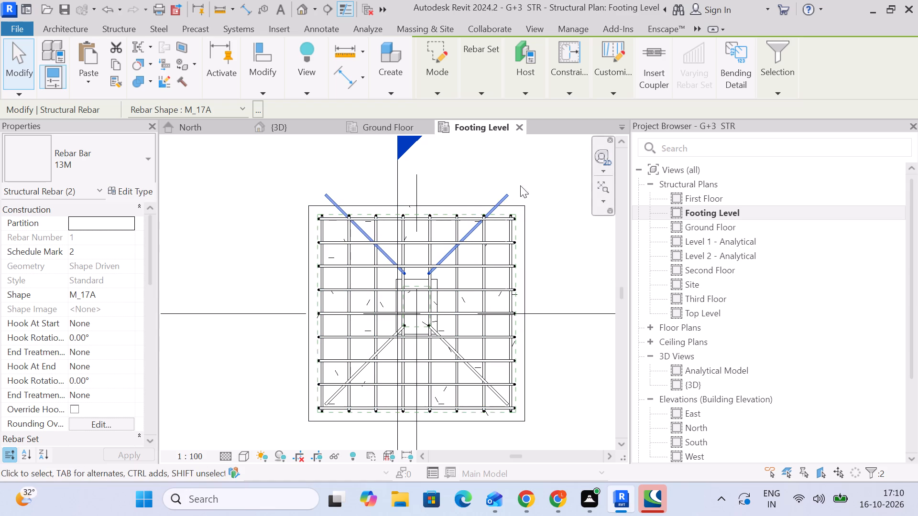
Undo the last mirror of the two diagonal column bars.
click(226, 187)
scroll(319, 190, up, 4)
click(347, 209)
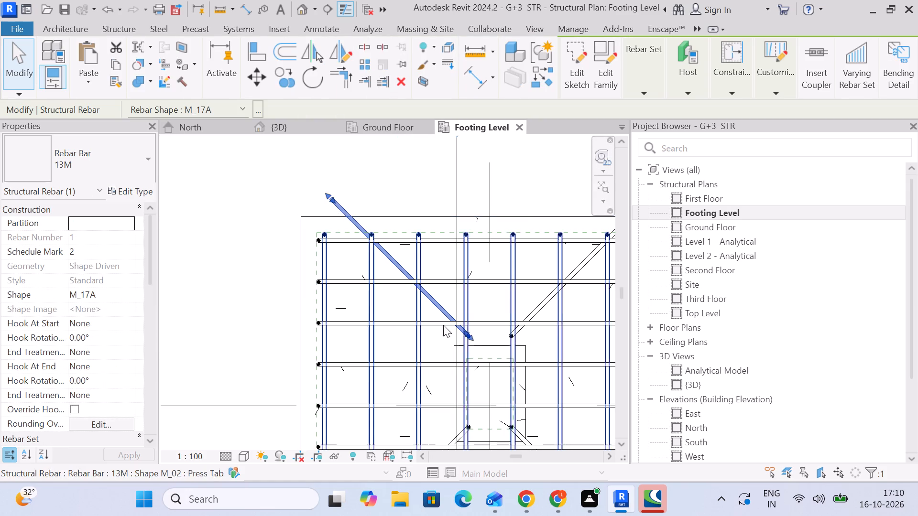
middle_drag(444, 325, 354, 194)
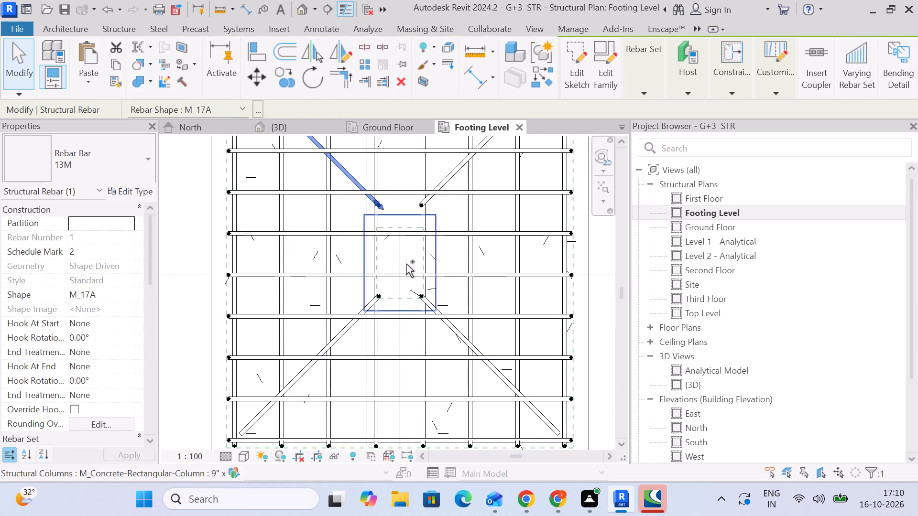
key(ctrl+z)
Mirror copies of the two lower diagonal L-shaped bars about a horizontal axis drawn from the midpoint of the column's side.
scroll(463, 265, down, 4)
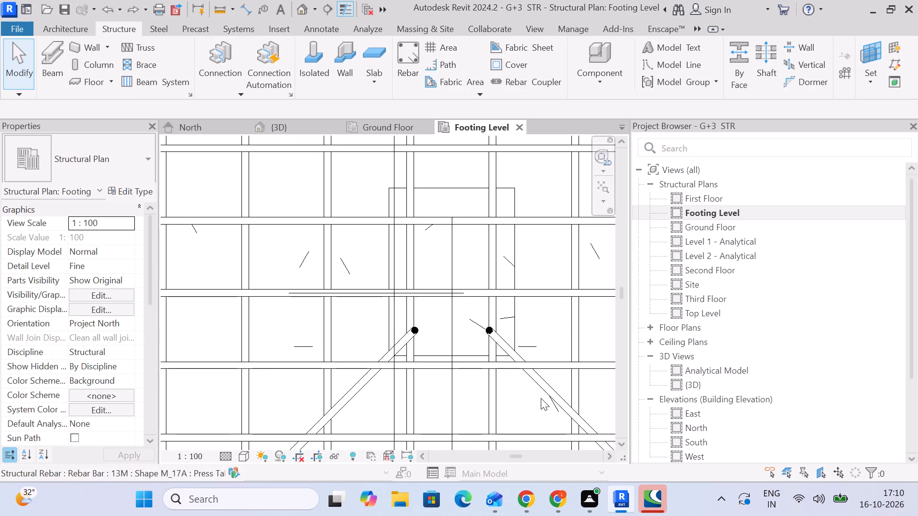
click(553, 394)
click(365, 390)
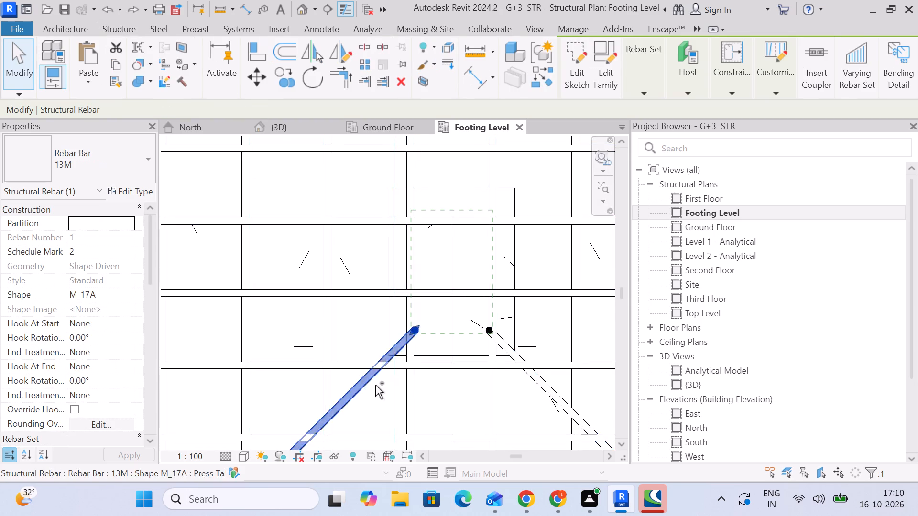
scroll(485, 321, down, 3)
middle_drag(479, 319, 375, 300)
ctrl+click(419, 344)
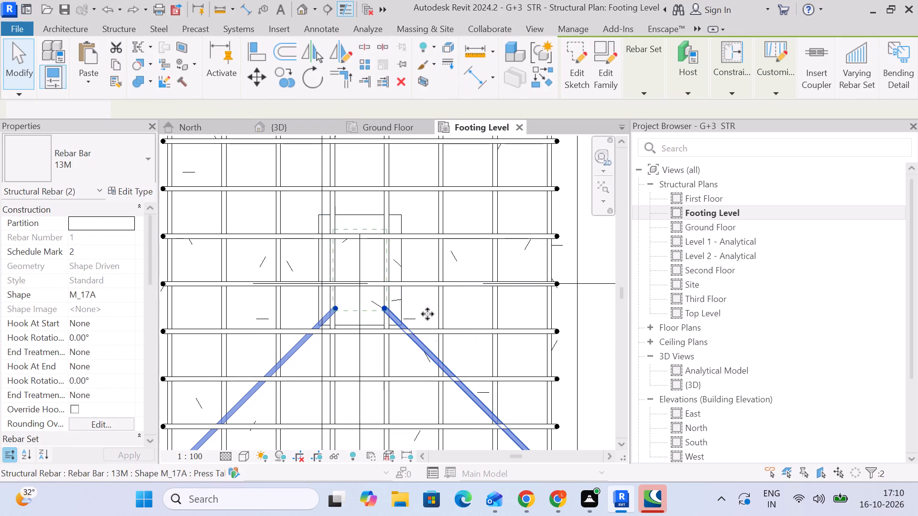
click(276, 92)
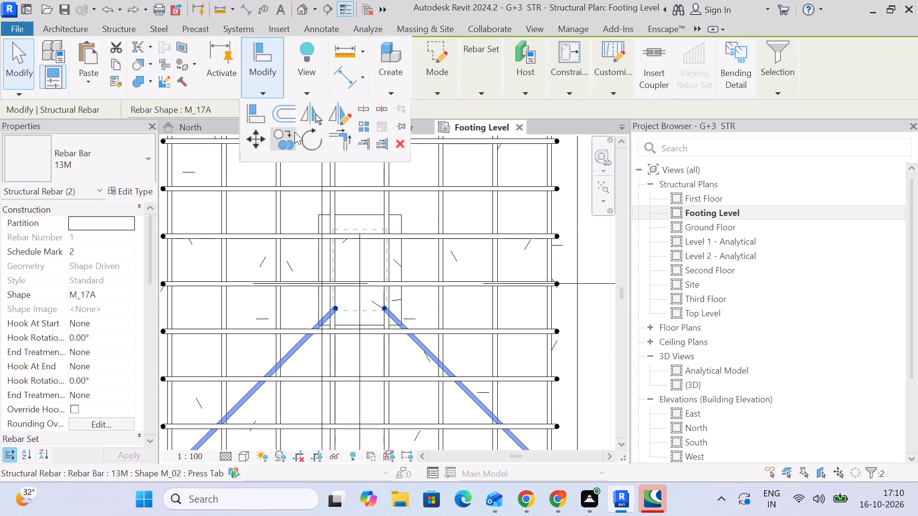
click(335, 117)
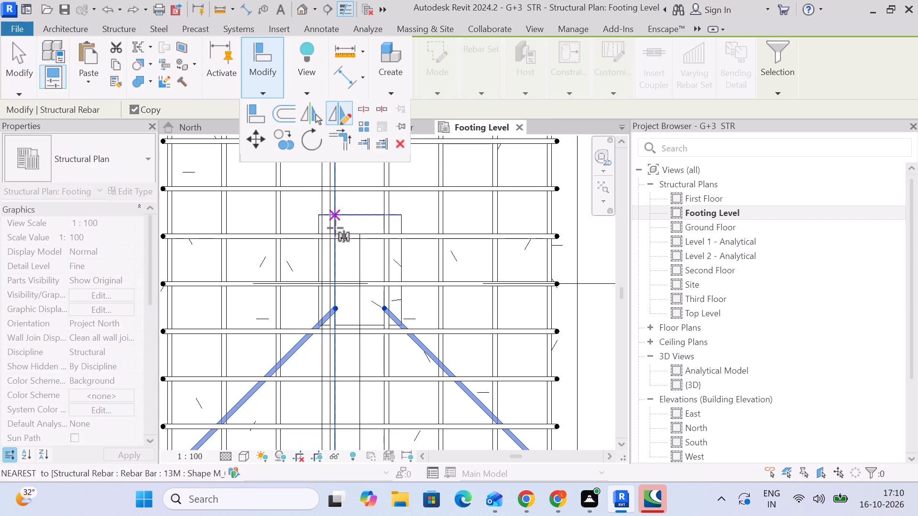
scroll(372, 267, up, 5)
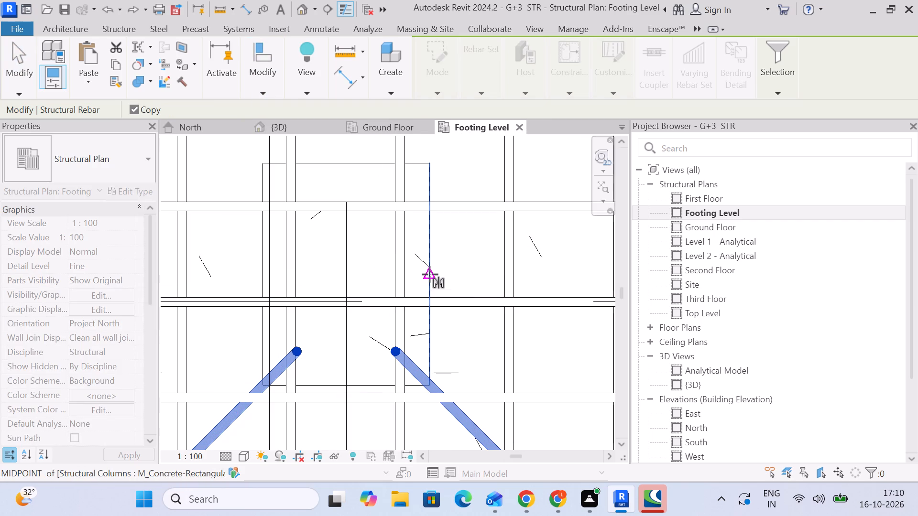
click(430, 274)
click(381, 275)
scroll(381, 275, down, 3)
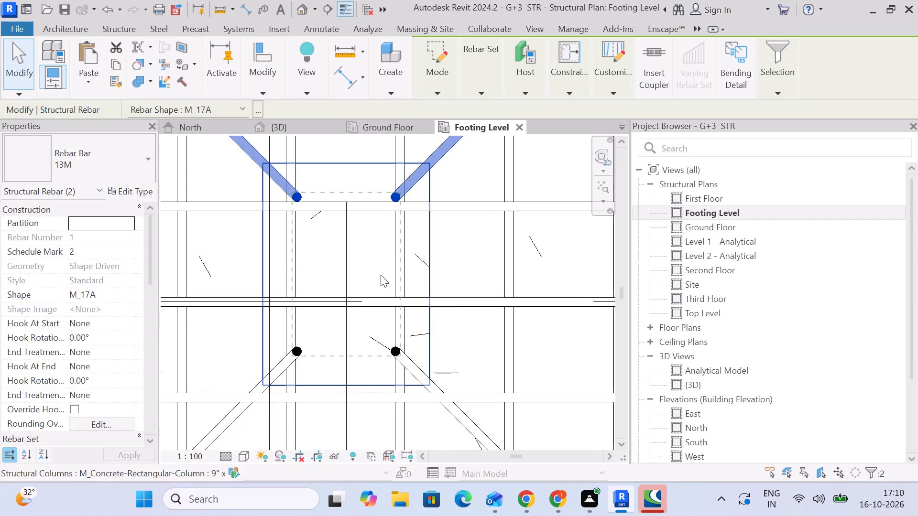
scroll(381, 275, down, 8)
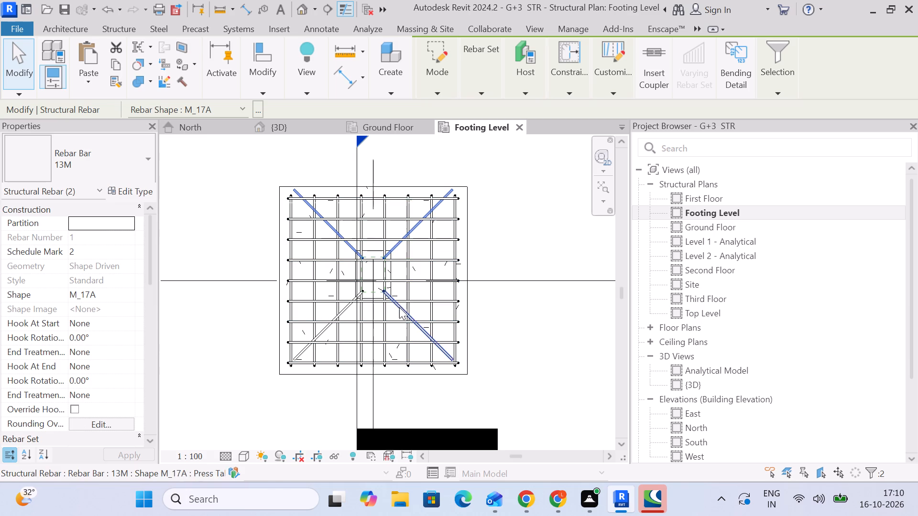
scroll(492, 232, up, 3)
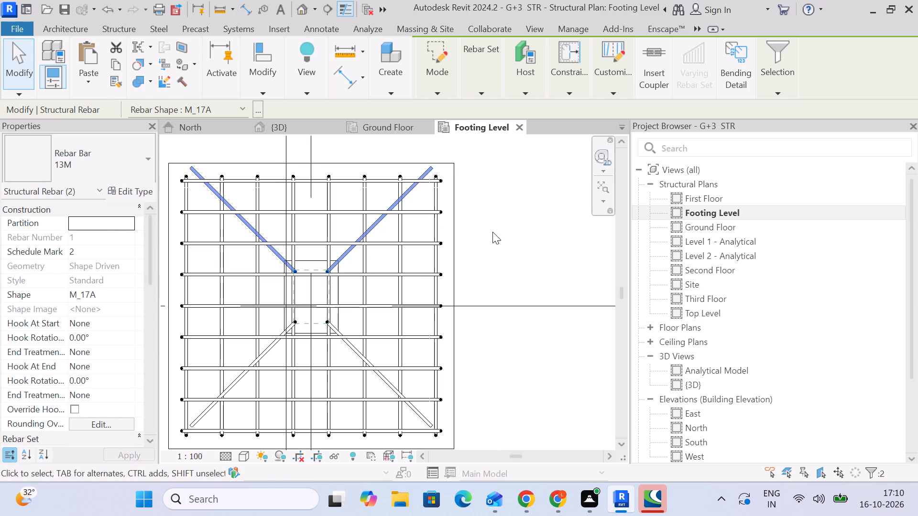
Shorten the diagonal leg of the column's upper-right bar so it ends inside the footing's reinforcement mesh.
click(507, 236)
click(400, 186)
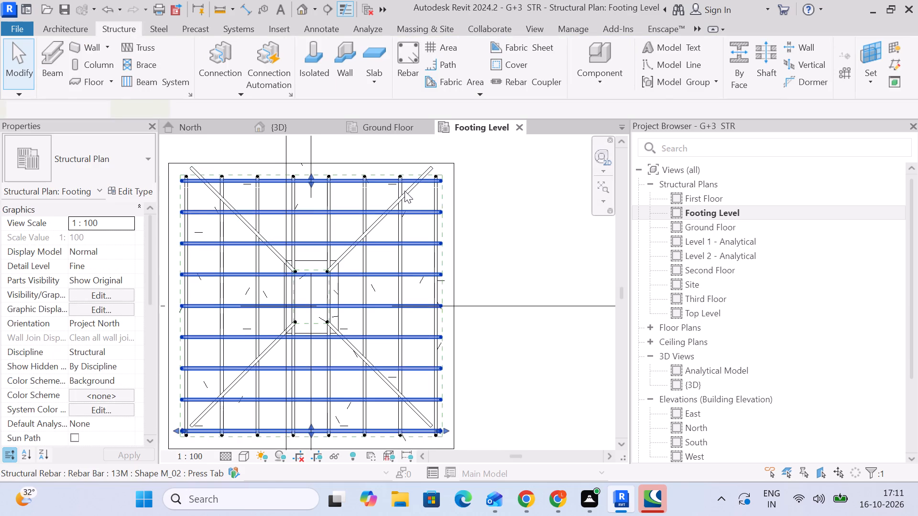
click(485, 198)
click(415, 192)
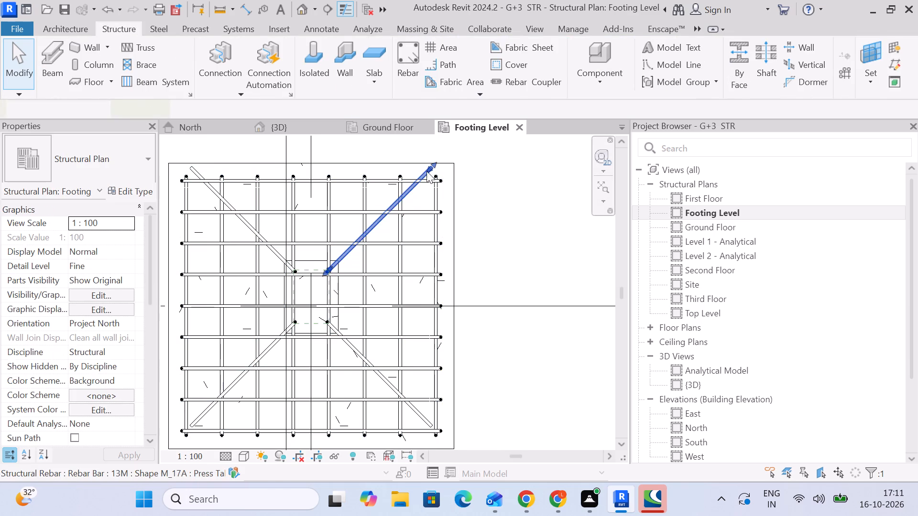
scroll(428, 160, up, 3)
drag(432, 172, 405, 201)
middle_drag(364, 256, 486, 232)
scroll(341, 226, down, 2)
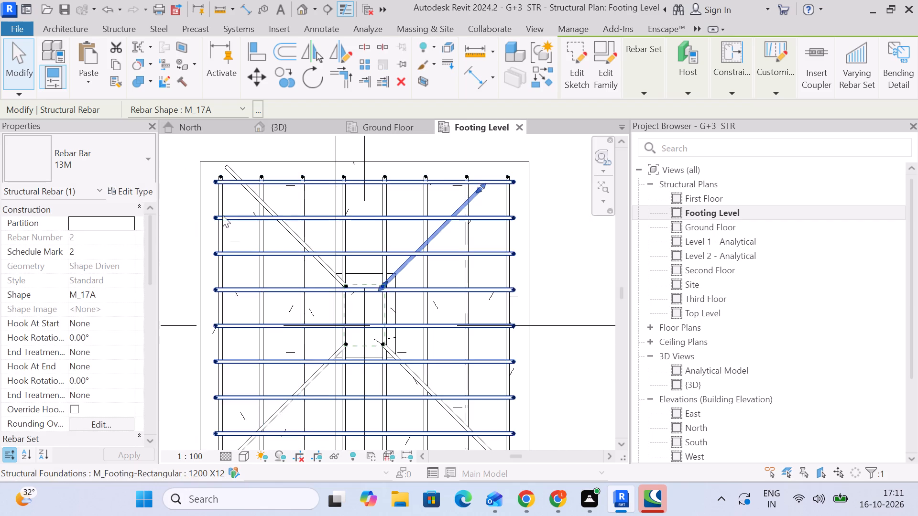
Shorten the diagonal leg of the column's upper-left bar so it ends inside the footing's reinforcement mesh.
scroll(220, 172, up, 3)
click(262, 200)
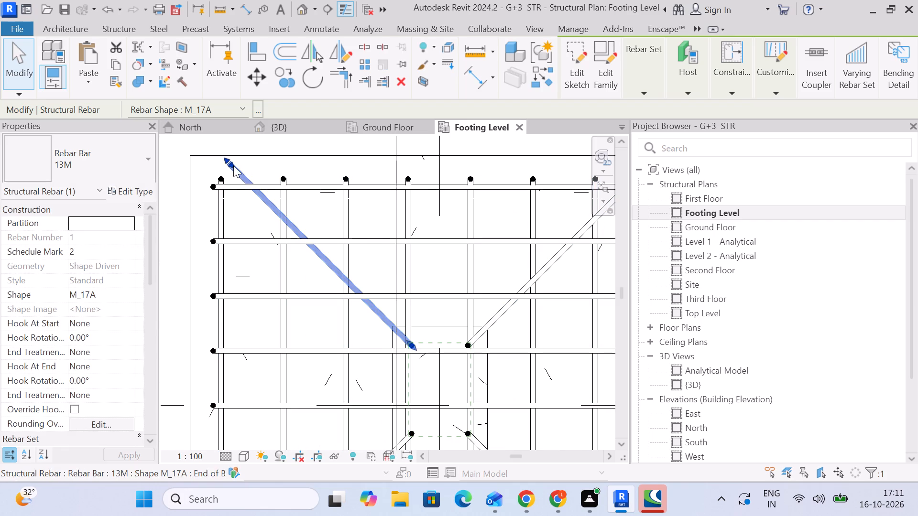
drag(233, 165, 255, 204)
scroll(294, 220, down, 4)
middle_drag(295, 221, 266, 208)
scroll(264, 207, up, 1)
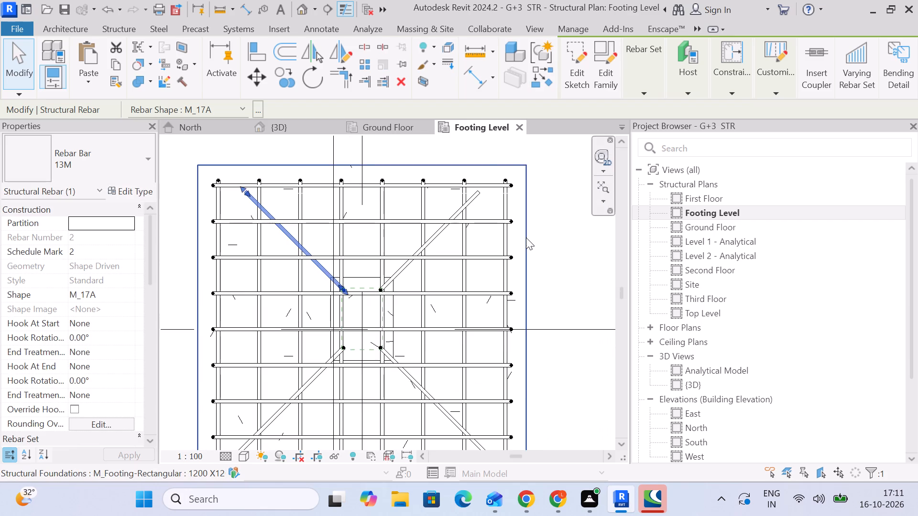
scroll(526, 237, down, 3)
middle_drag(526, 237, 426, 204)
click(482, 217)
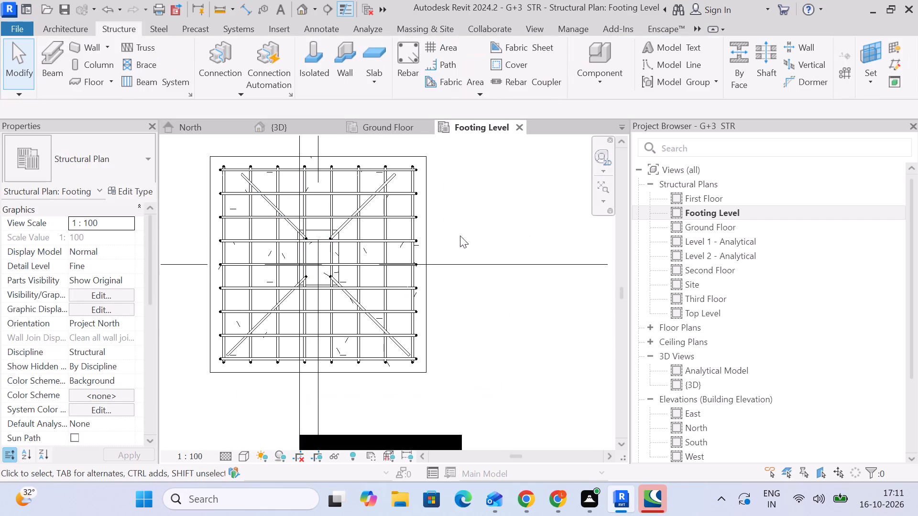
Examine how the four diagonal bar legs run from the column corners towards the corners of the footing mesh.
scroll(350, 209, up, 4)
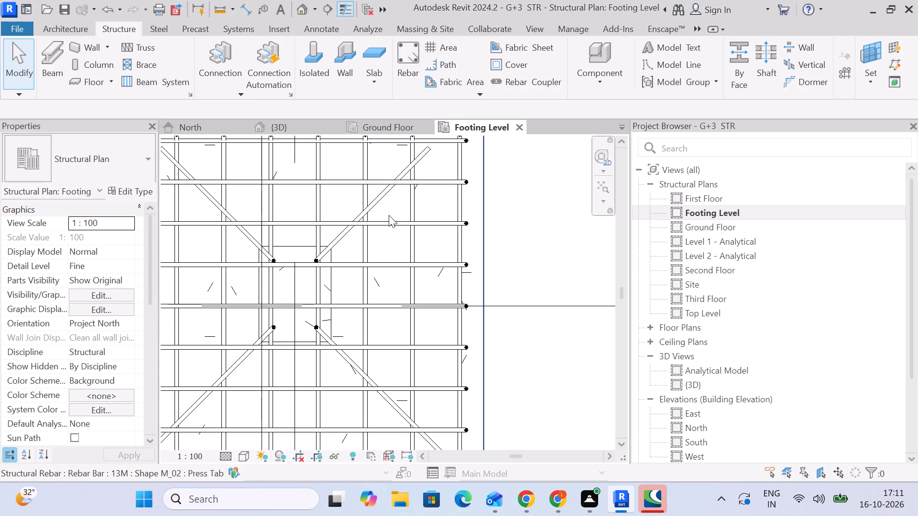
scroll(389, 215, down, 4)
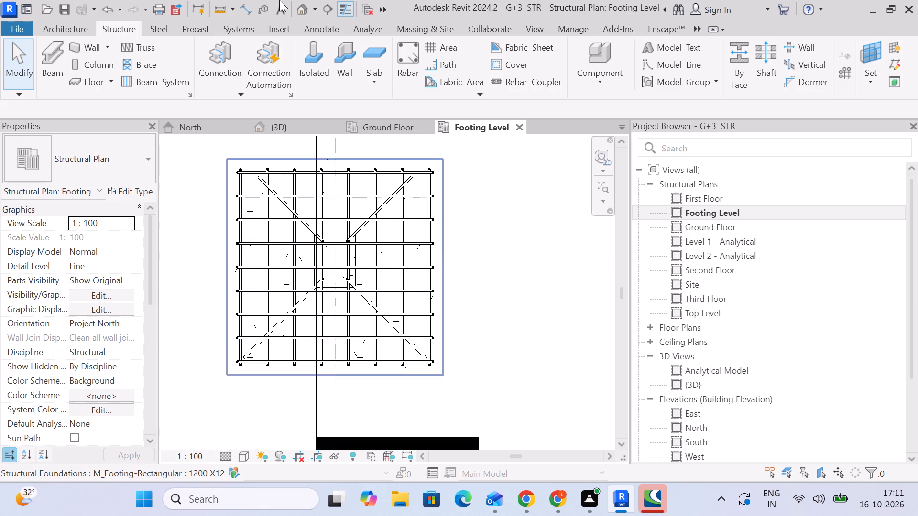
scroll(338, 266, up, 2)
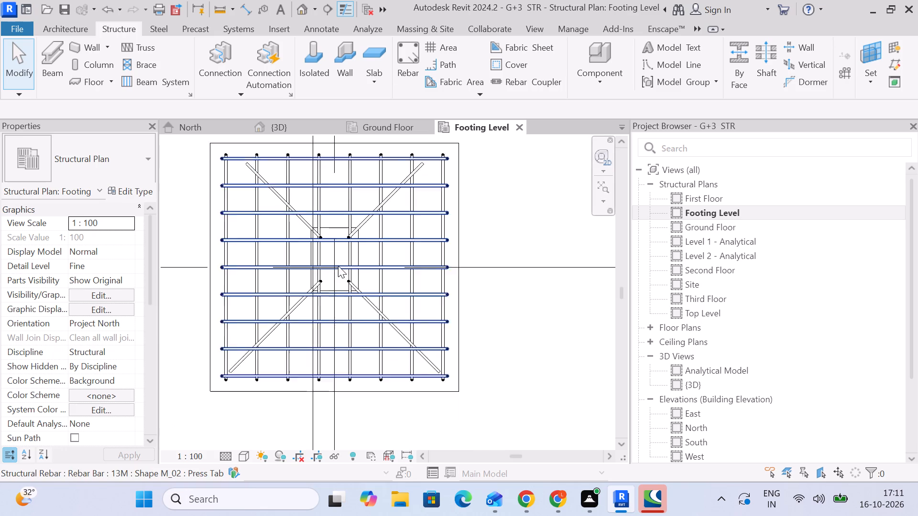
scroll(338, 266, up, 3)
scroll(356, 267, down, 5)
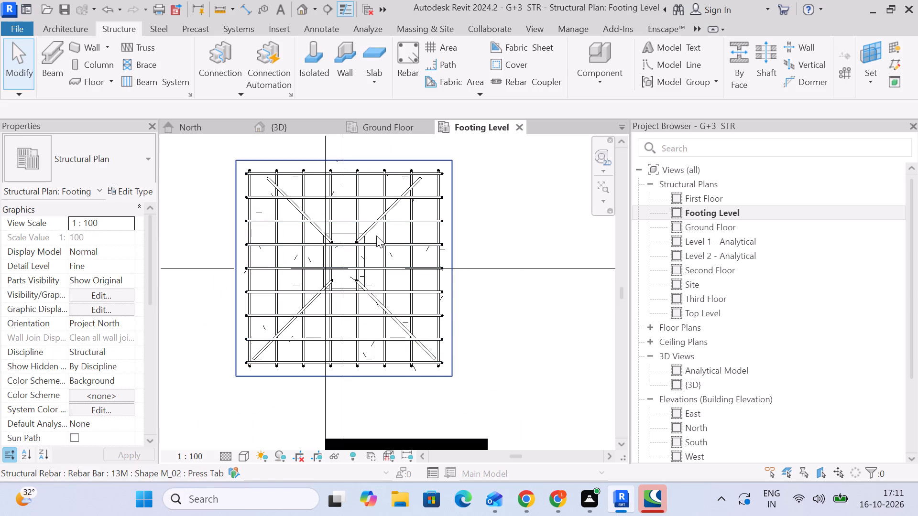
scroll(387, 216, up, 4)
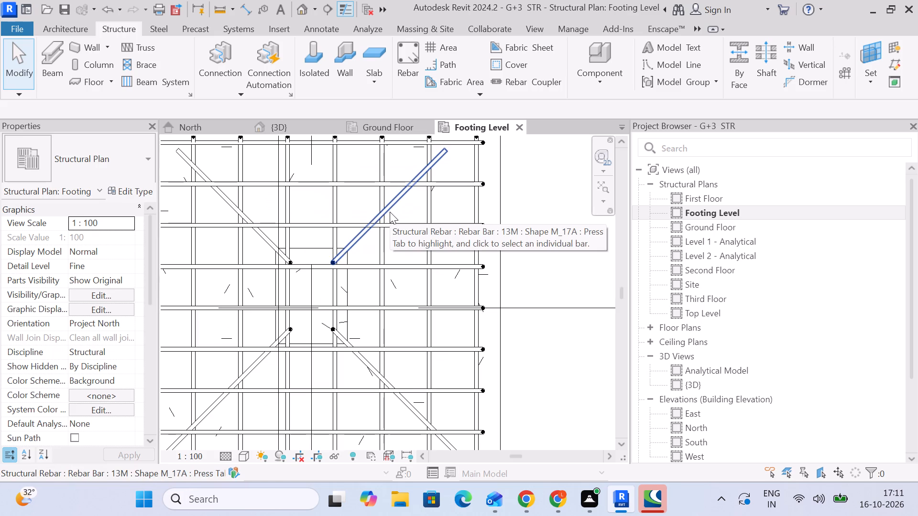
middle_drag(391, 212, 416, 188)
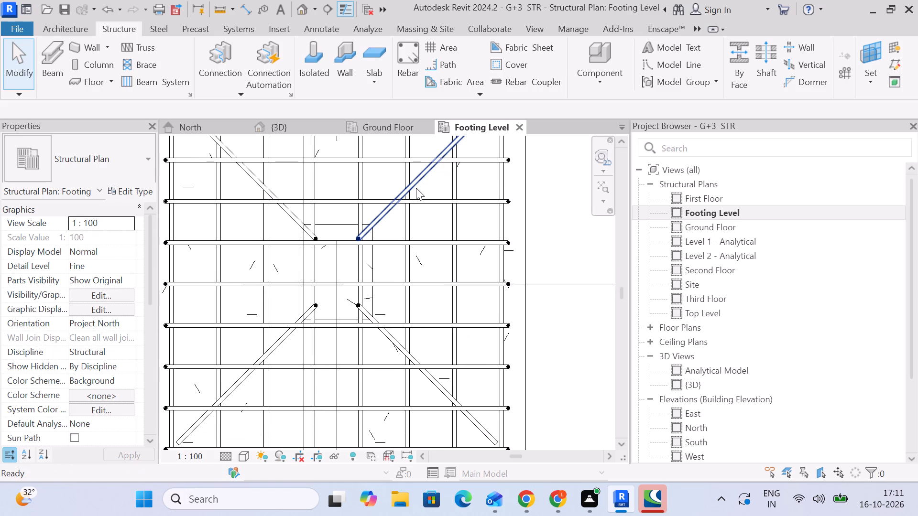
scroll(362, 309, up, 10)
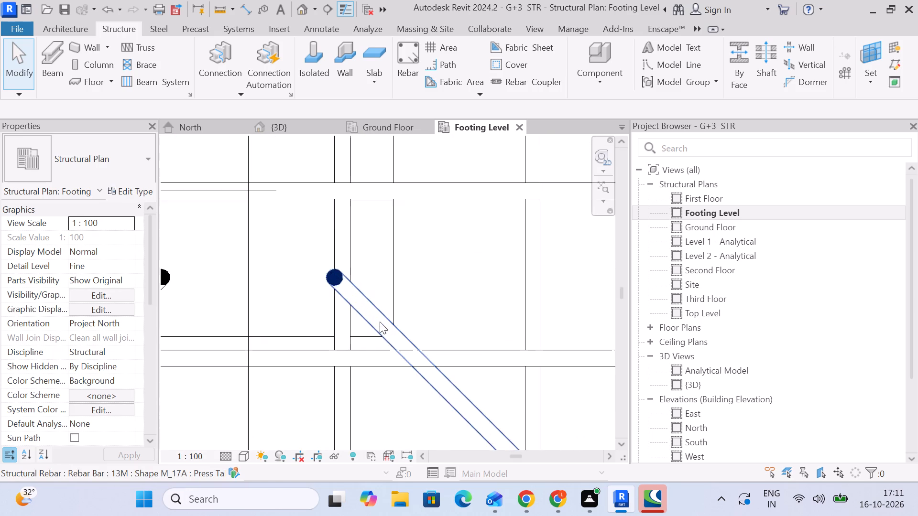
scroll(382, 322, down, 11)
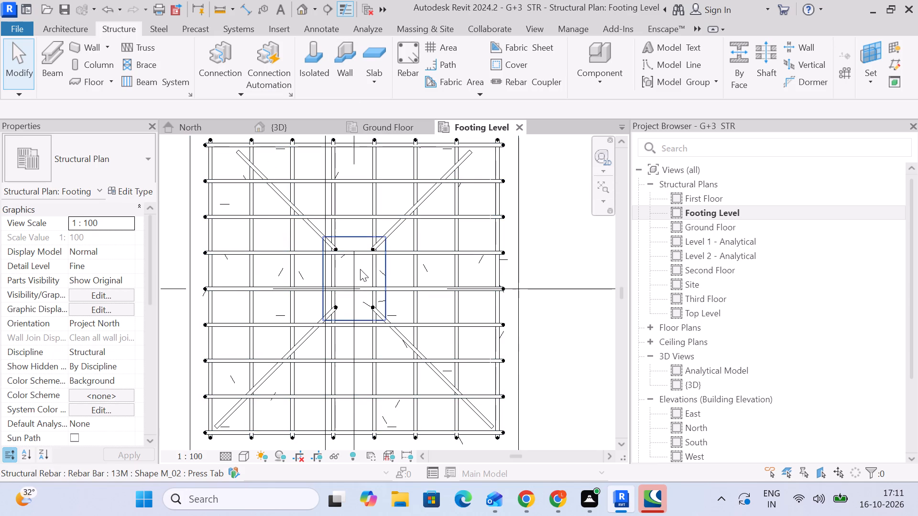
Rotate the column's upper-right bar about its column end so its diagonal leg points towards the footing mesh's upper-right corner.
scroll(414, 206, up, 3)
click(433, 190)
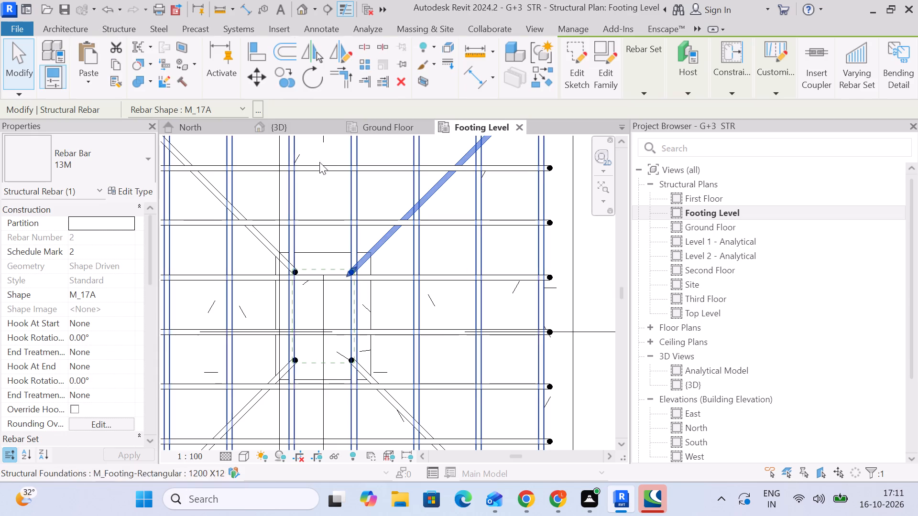
click(312, 76)
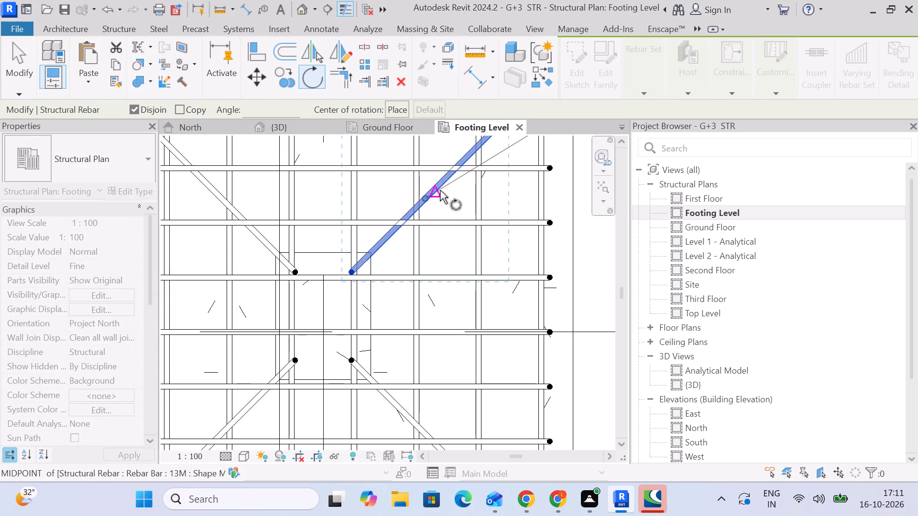
click(390, 109)
scroll(353, 272, up, 4)
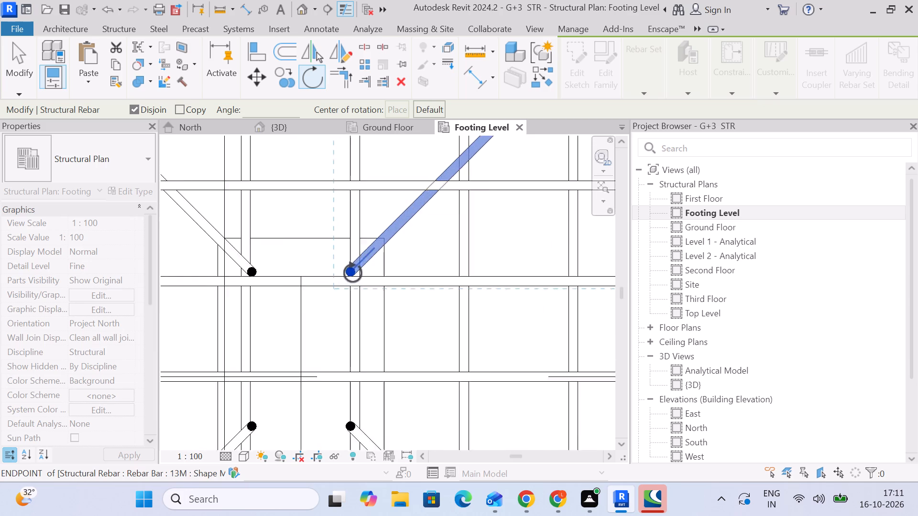
scroll(353, 272, up, 1)
click(352, 272)
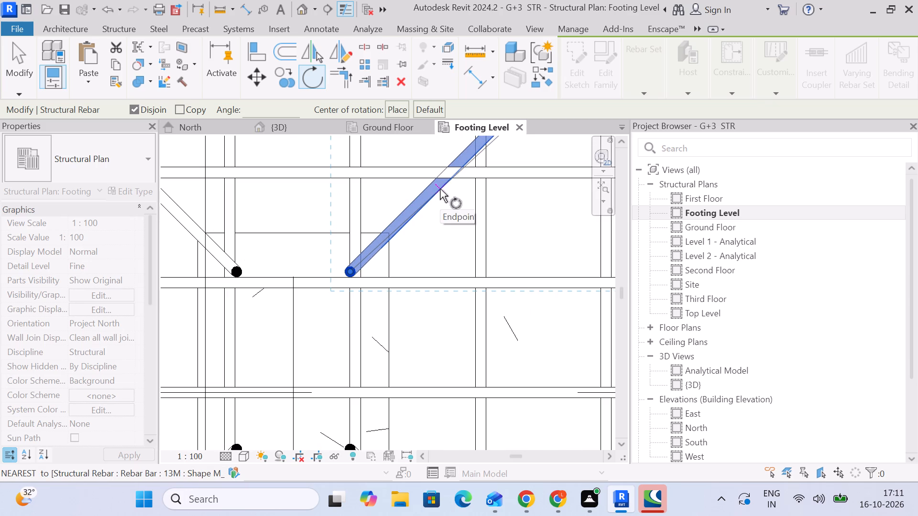
click(440, 184)
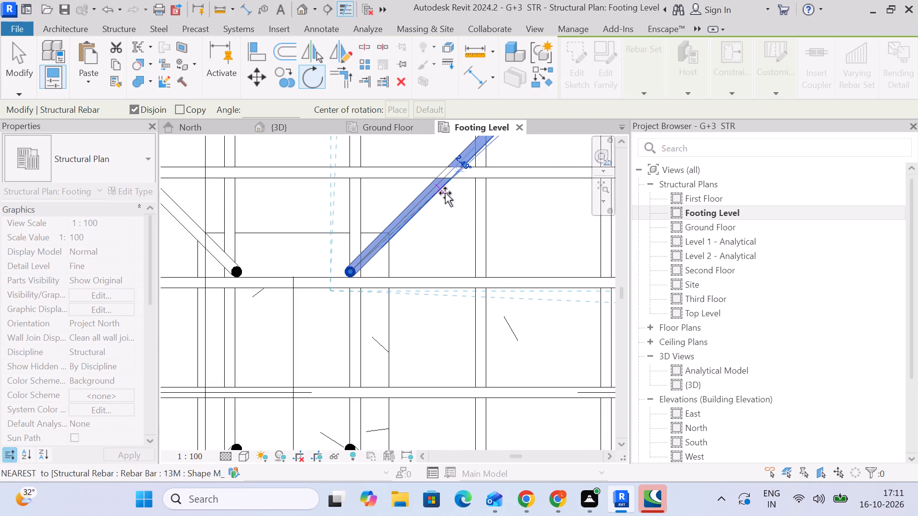
scroll(445, 193, down, 4)
middle_drag(445, 193, 406, 215)
scroll(406, 215, down, 7)
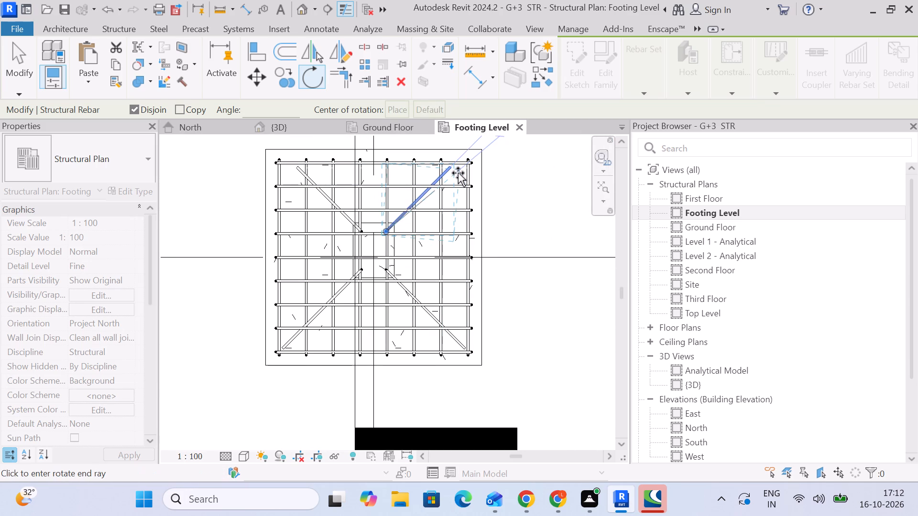
click(443, 184)
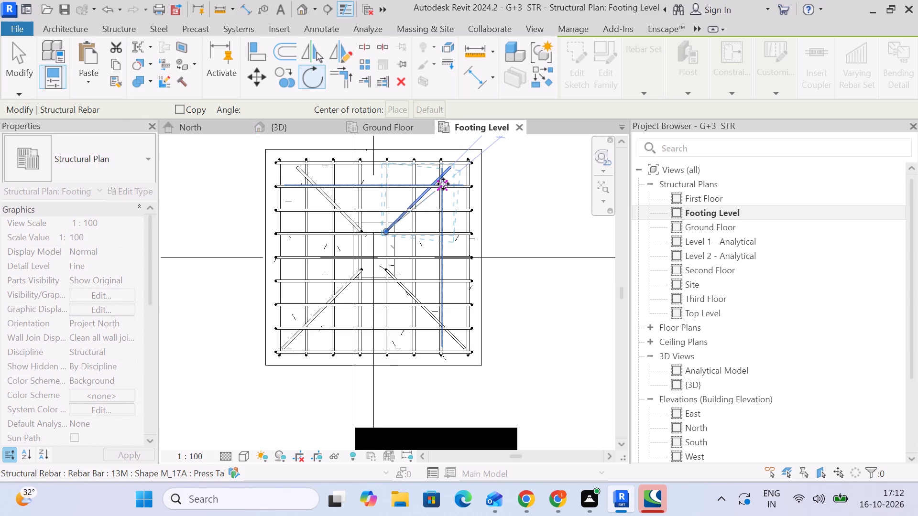
Lengthen the upper-right bar's diagonal leg so it ends at the corner of the footing mesh.
scroll(397, 238, up, 6)
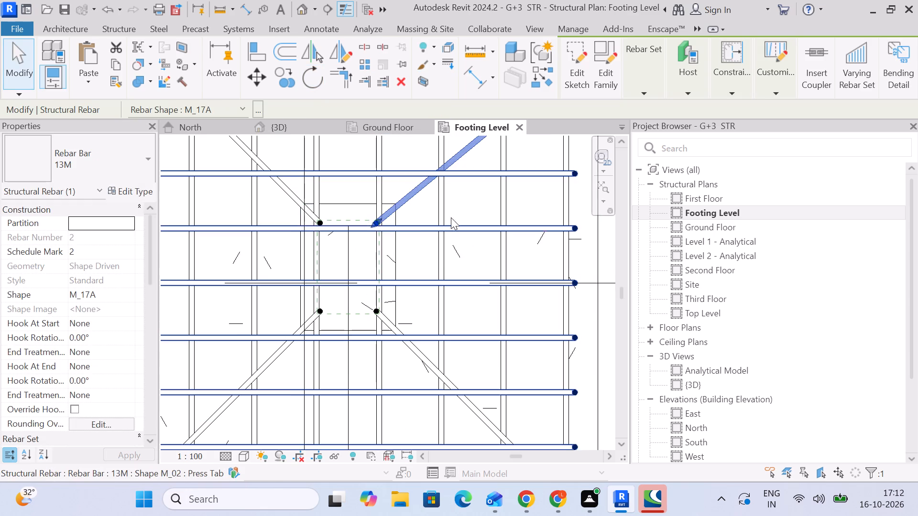
middle_drag(454, 203, 298, 393)
drag(385, 278, 404, 260)
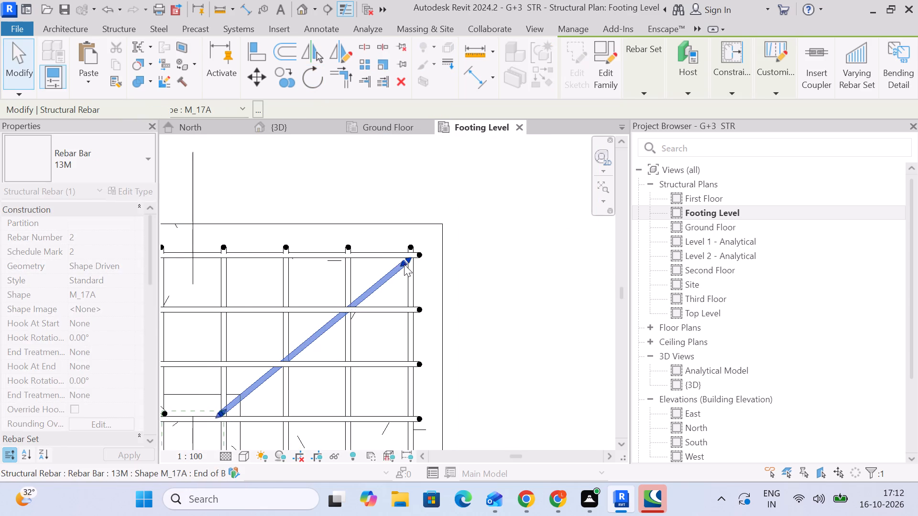
Delete the column's upper-left diagonal L-shaped bar.
scroll(404, 266, down, 5)
middle_drag(402, 278, 439, 245)
scroll(259, 297, up, 3)
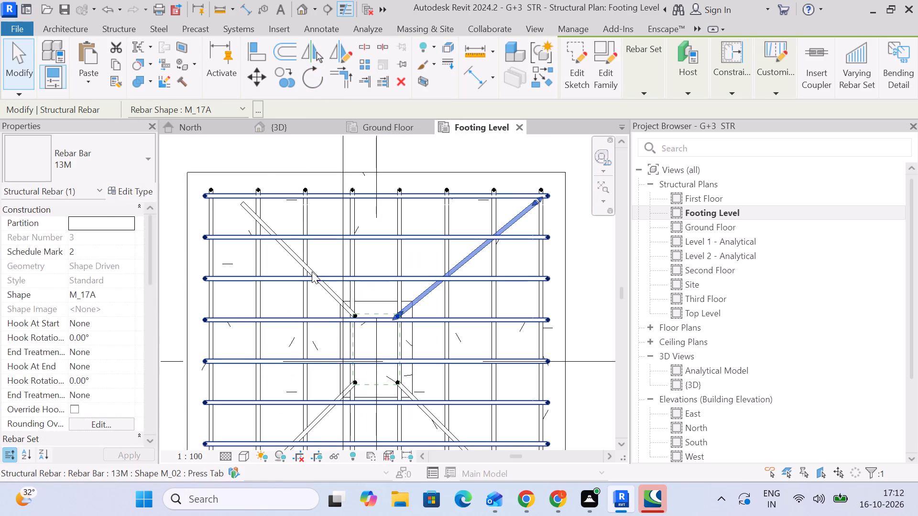
click(312, 271)
click(289, 243)
click(284, 253)
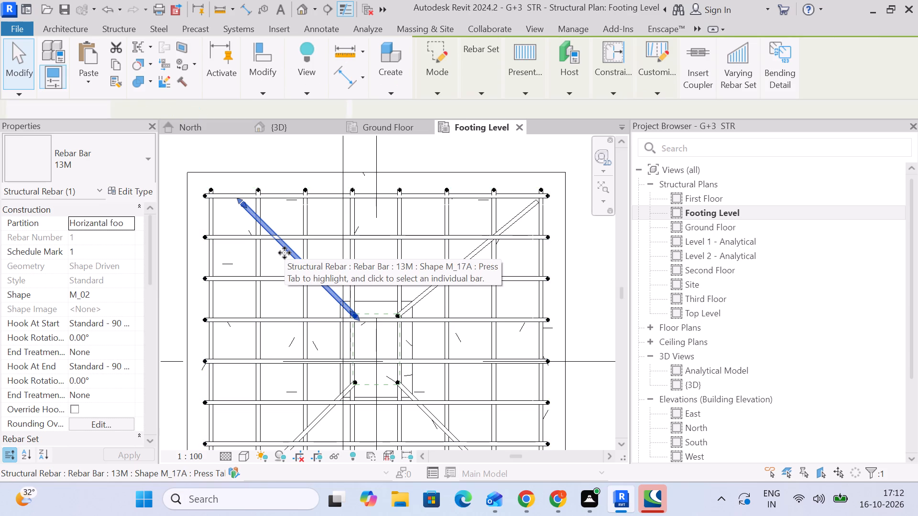
key(Delete)
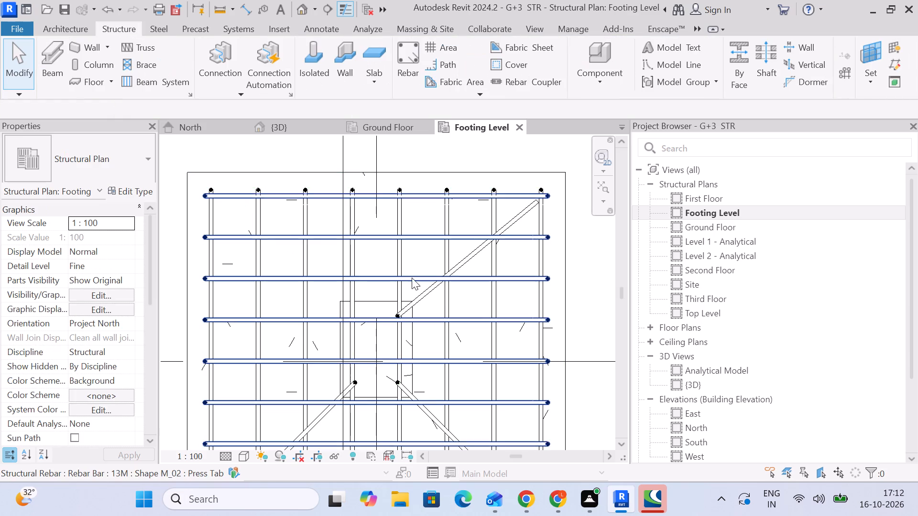
Mirror a copy of the upper-right diagonal bar to the upper-left about the column's vertical centre line.
click(433, 285)
click(417, 296)
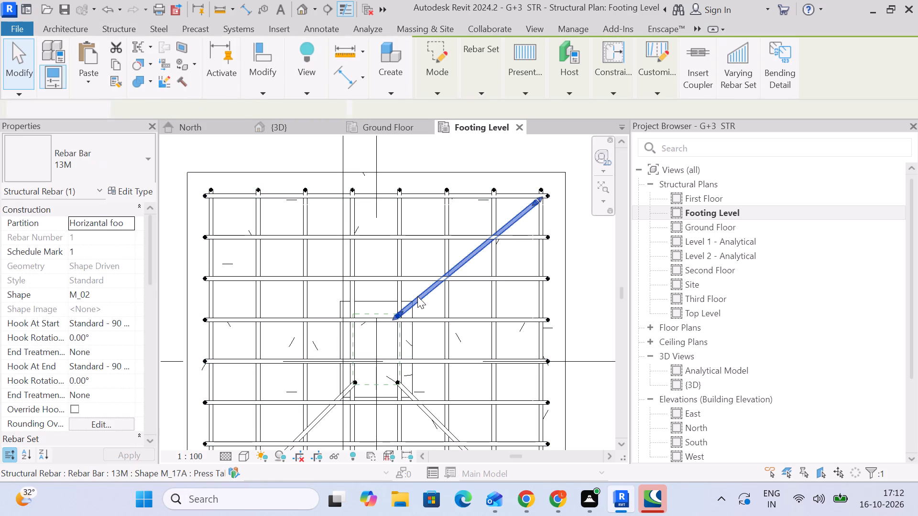
middle_drag(463, 315, 439, 265)
scroll(433, 243, down, 1)
click(342, 49)
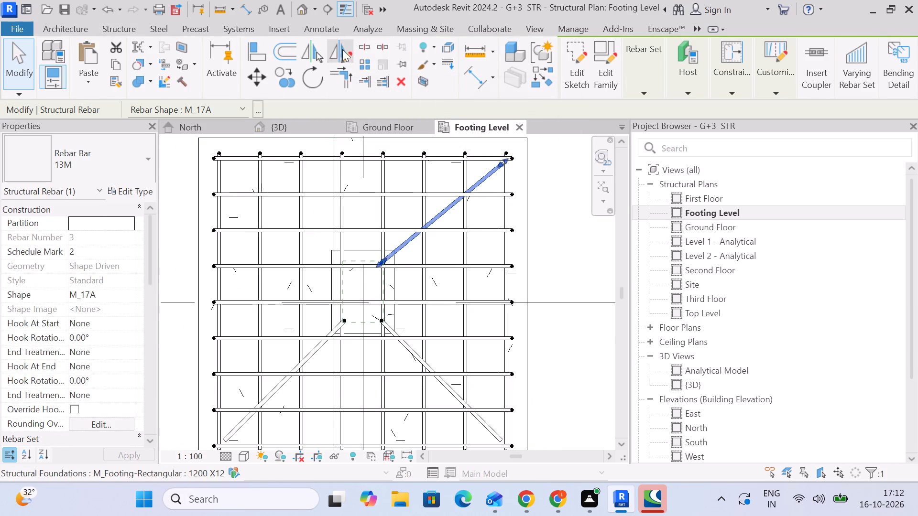
click(363, 249)
click(363, 268)
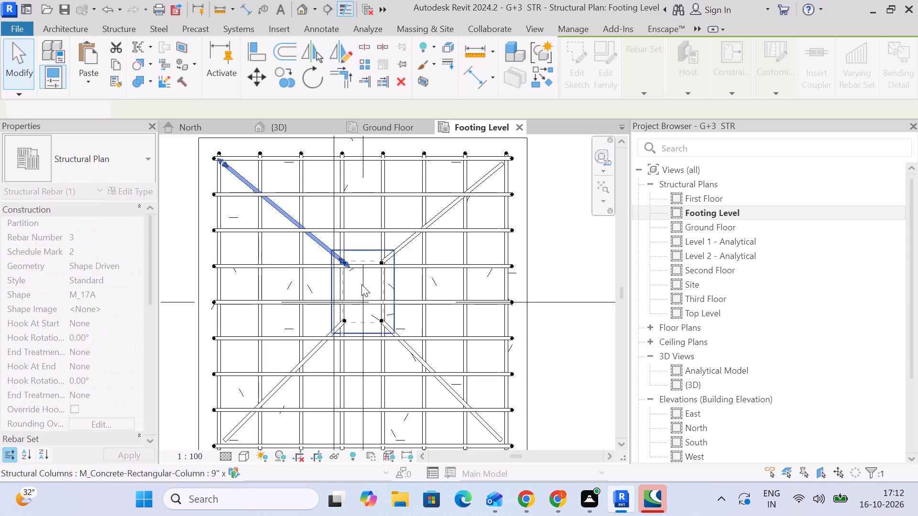
click(12, 69)
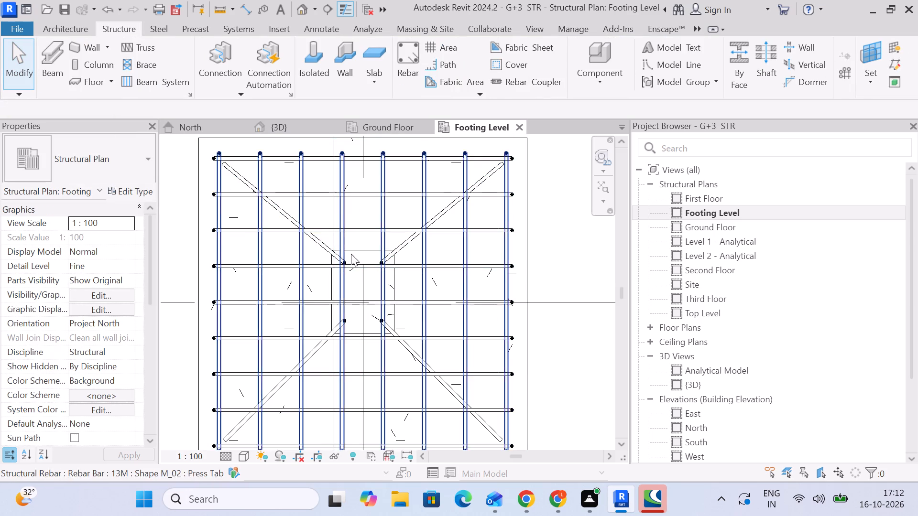
Copy the column's lower-right L-shaped bar straight up, roughly midway between the two right-hand corner bars.
scroll(350, 295, up, 8)
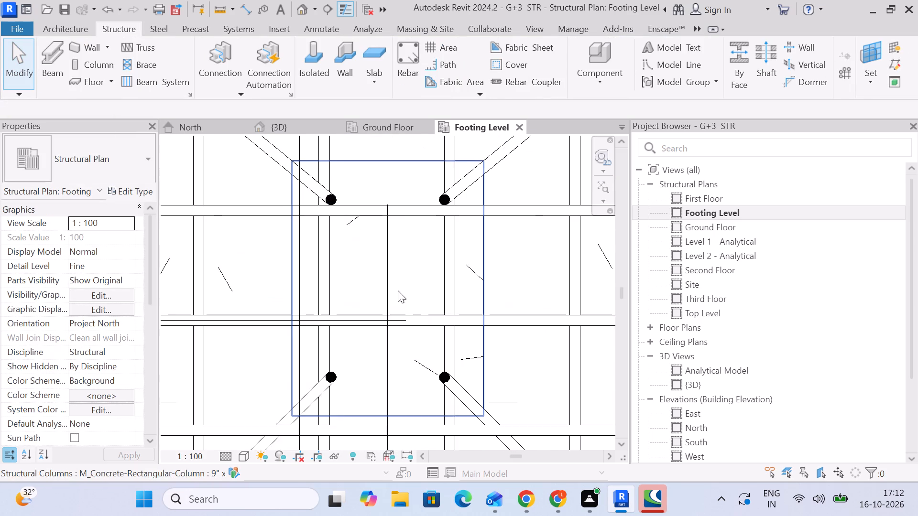
middle_drag(426, 285, 406, 269)
click(451, 385)
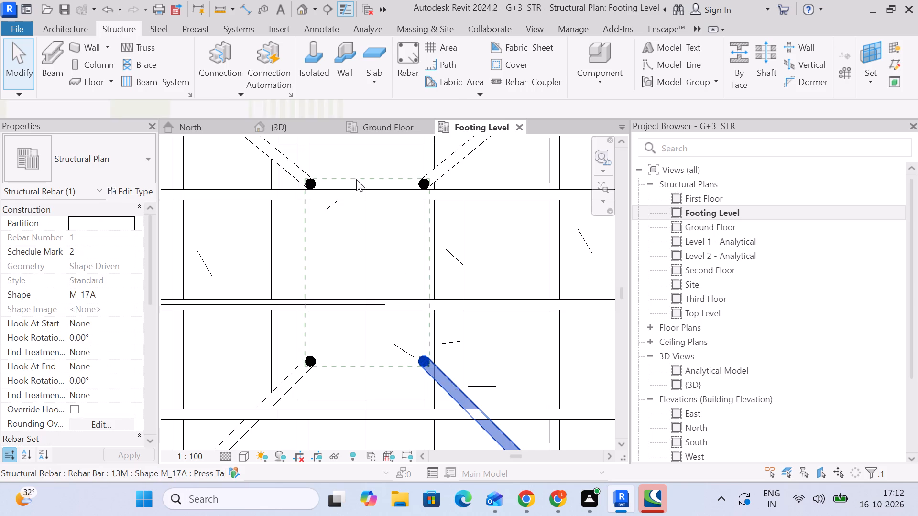
click(269, 73)
click(282, 76)
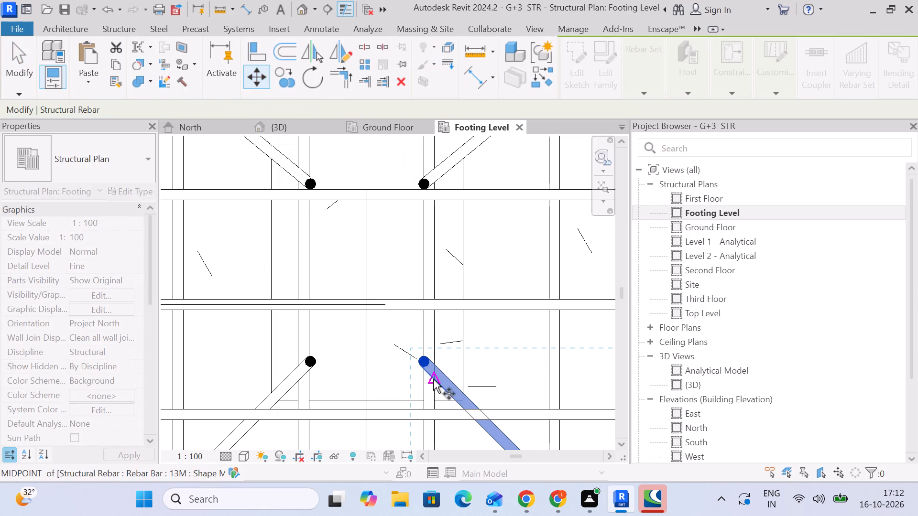
click(425, 361)
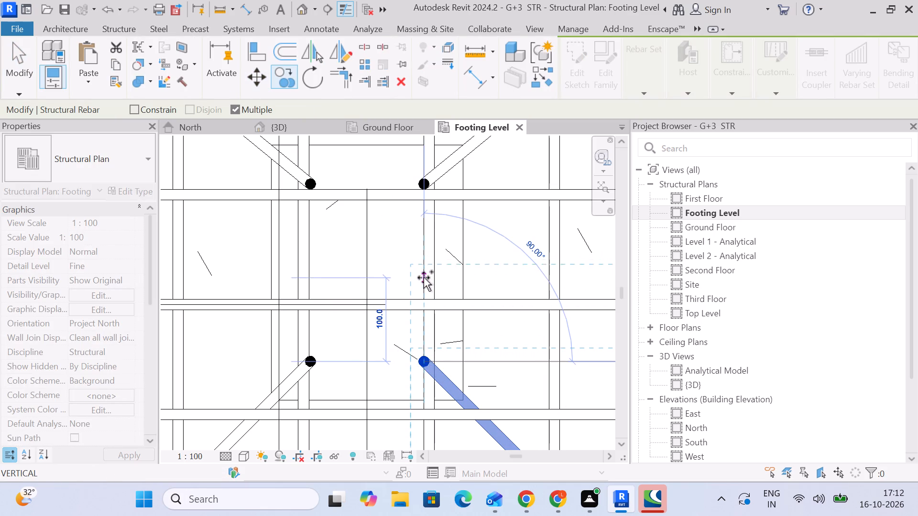
click(421, 281)
click(11, 54)
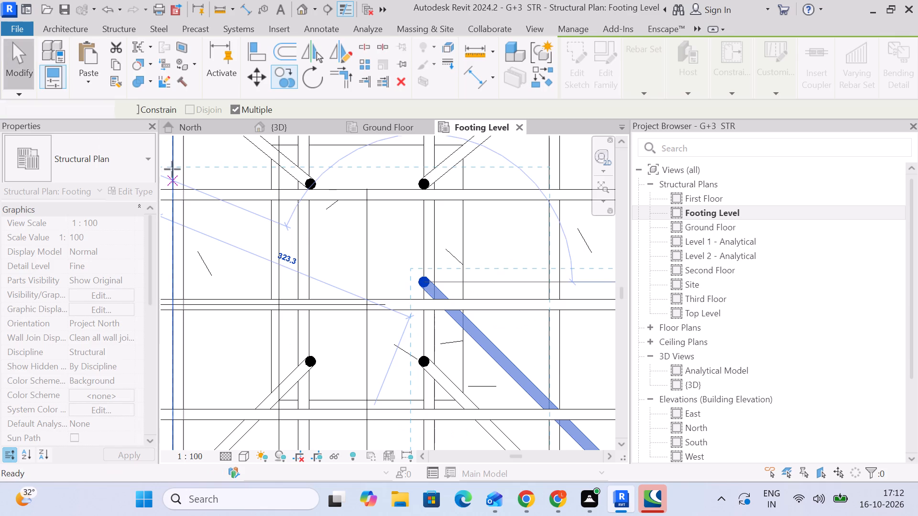
Rotate the copied bar about its column end so its leg runs horizontally to the right across the footing.
click(506, 339)
middle_drag(523, 357, 351, 168)
scroll(353, 166, down, 9)
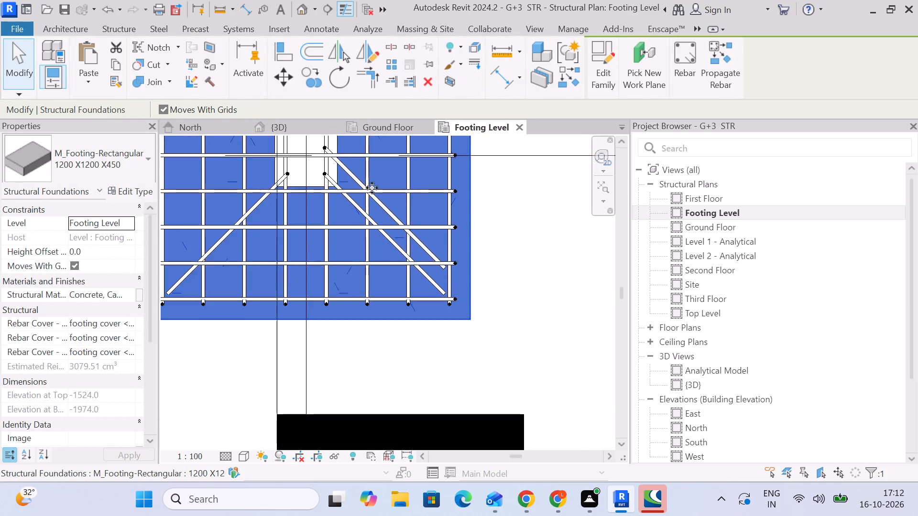
click(479, 230)
scroll(359, 178, up, 5)
click(349, 183)
middle_drag(360, 178, 360, 265)
drag(304, 72, 309, 75)
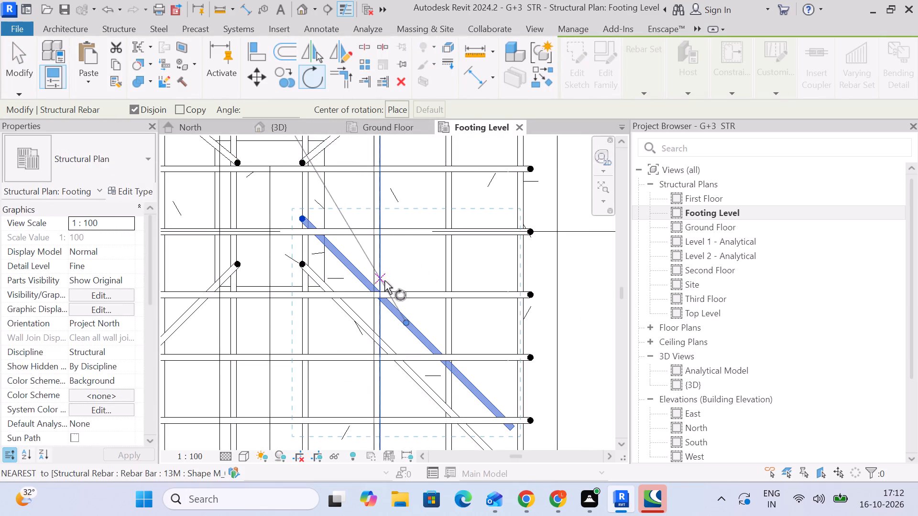
click(392, 104)
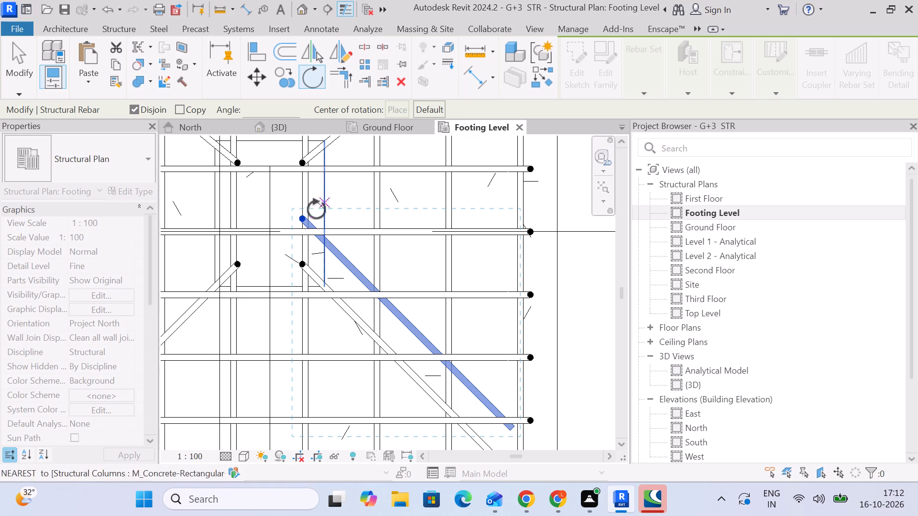
click(304, 220)
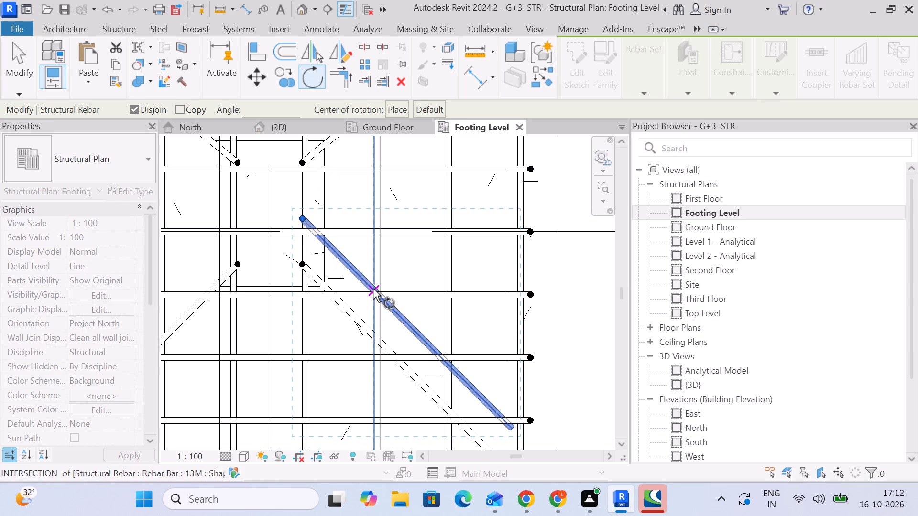
click(374, 289)
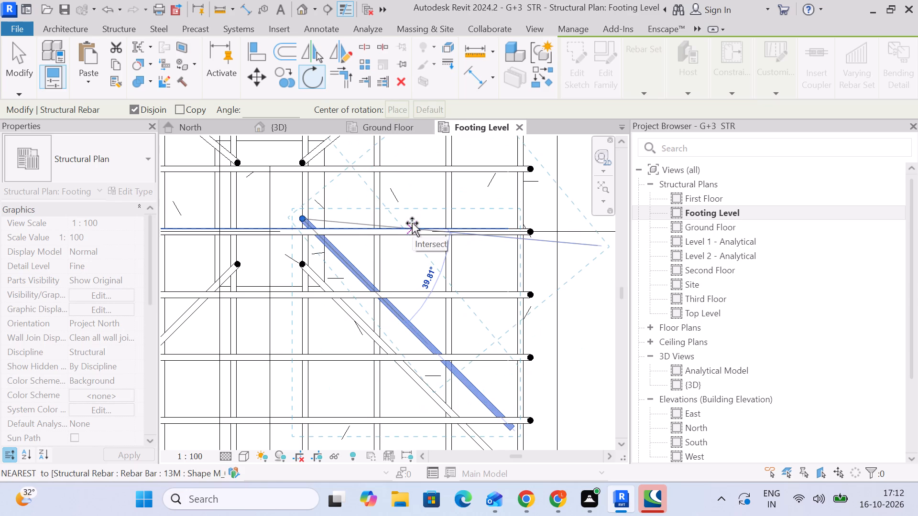
click(414, 217)
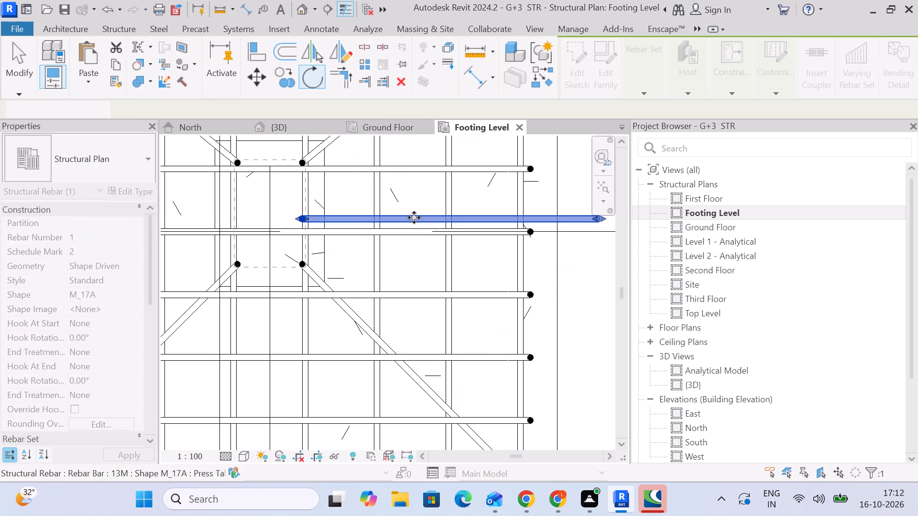
click(16, 67)
Shift the horizontal side bar slightly upward so its column end sits about midway between the two right-hand corner bars.
click(341, 216)
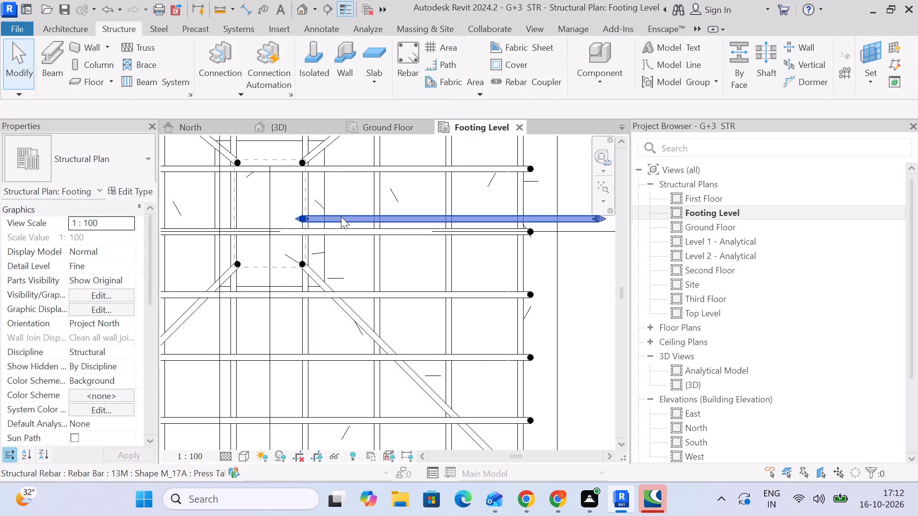
scroll(270, 202, up, 3)
scroll(280, 220, down, 4)
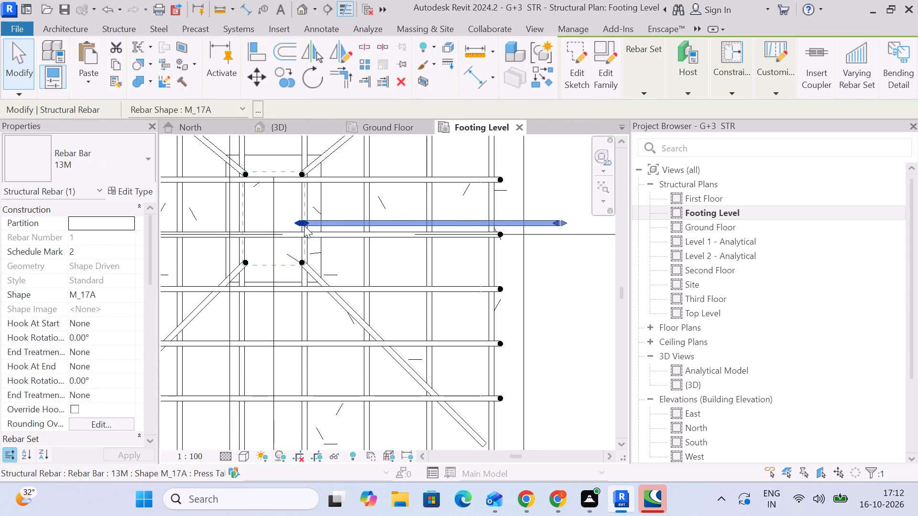
key(Up)
key(Up)
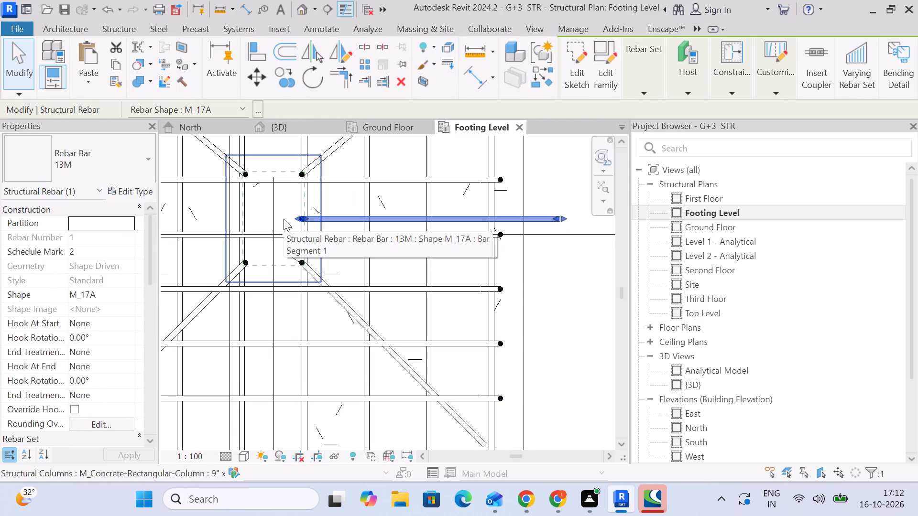
scroll(284, 219, up, 2)
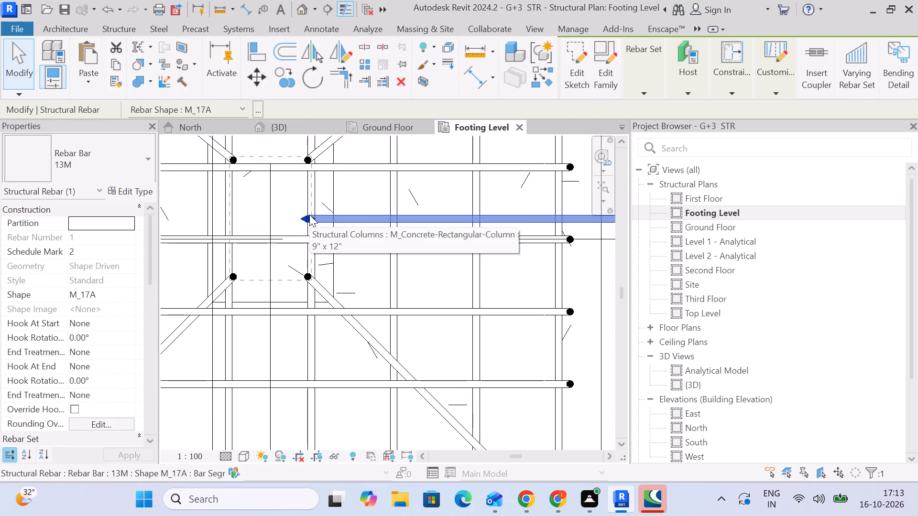
click(308, 215)
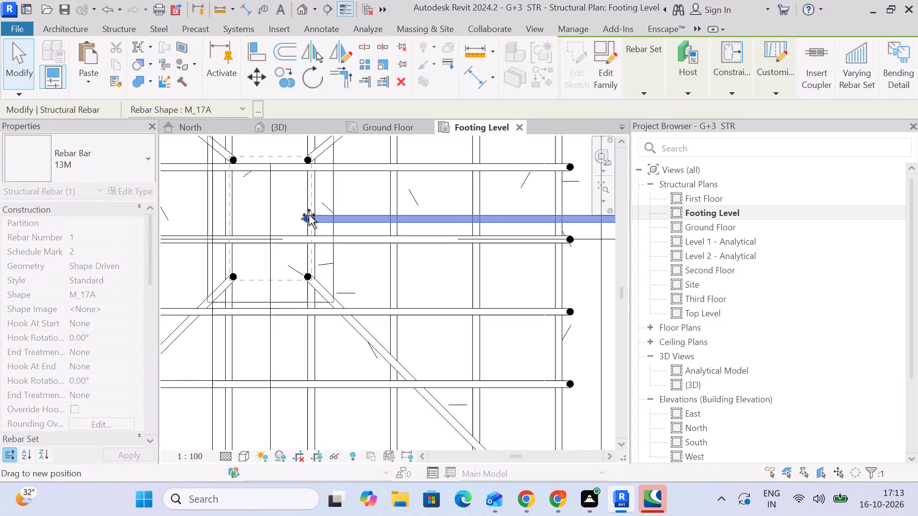
drag(352, 223, 360, 184)
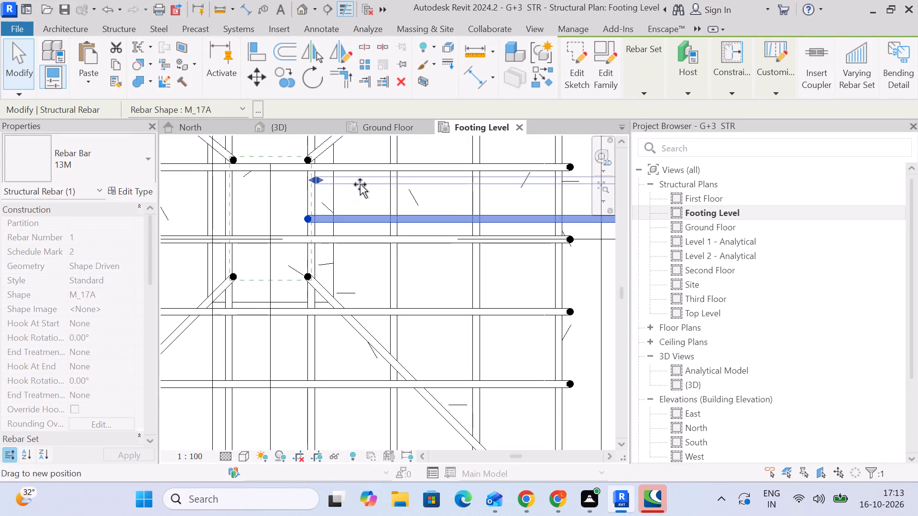
drag(360, 184, 348, 220)
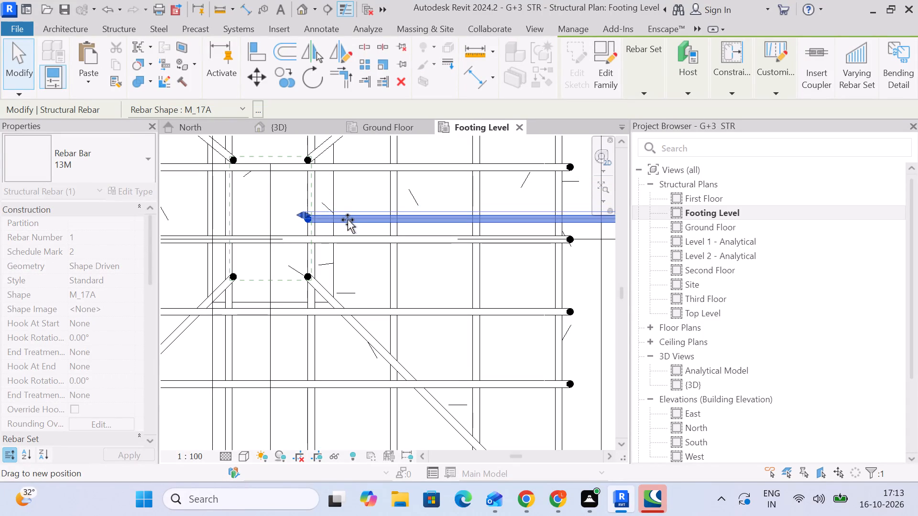
drag(348, 220, 352, 225)
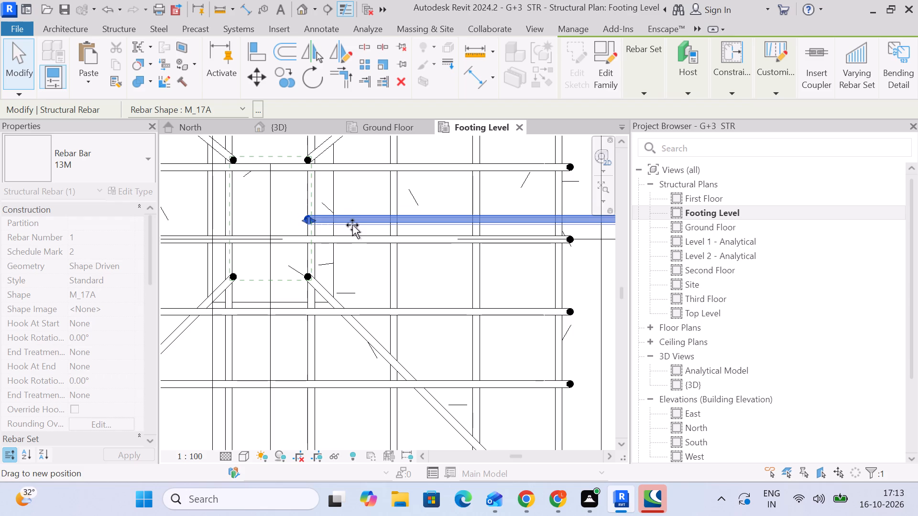
drag(352, 225, 345, 221)
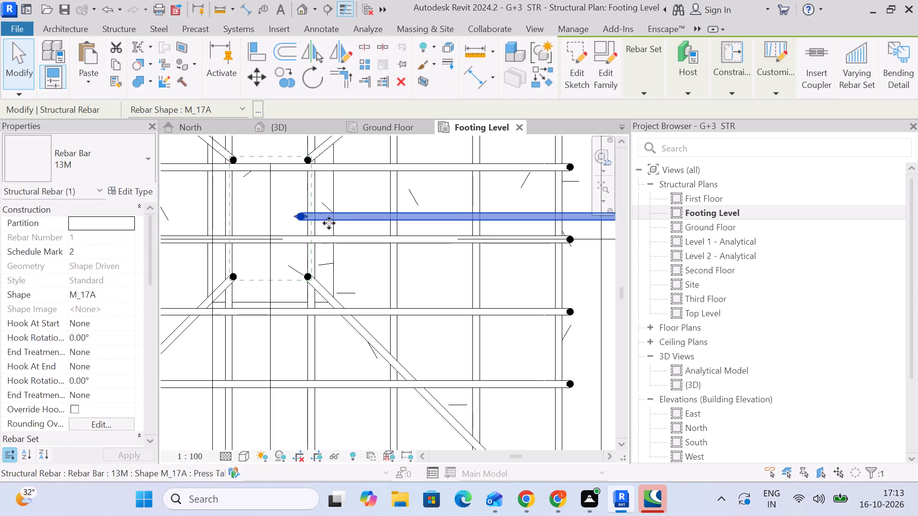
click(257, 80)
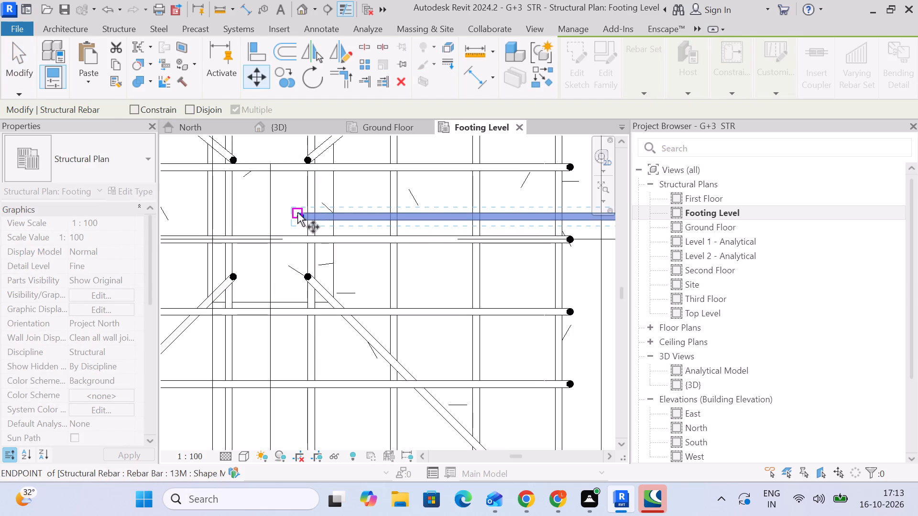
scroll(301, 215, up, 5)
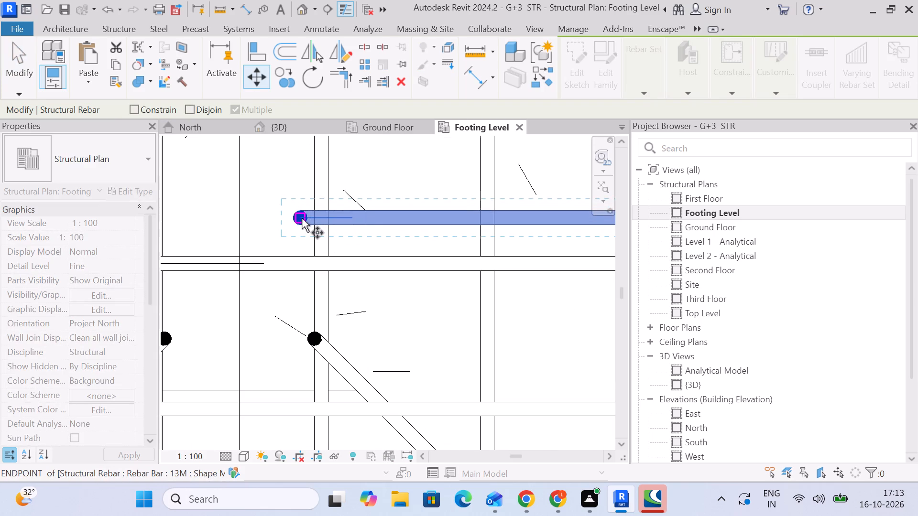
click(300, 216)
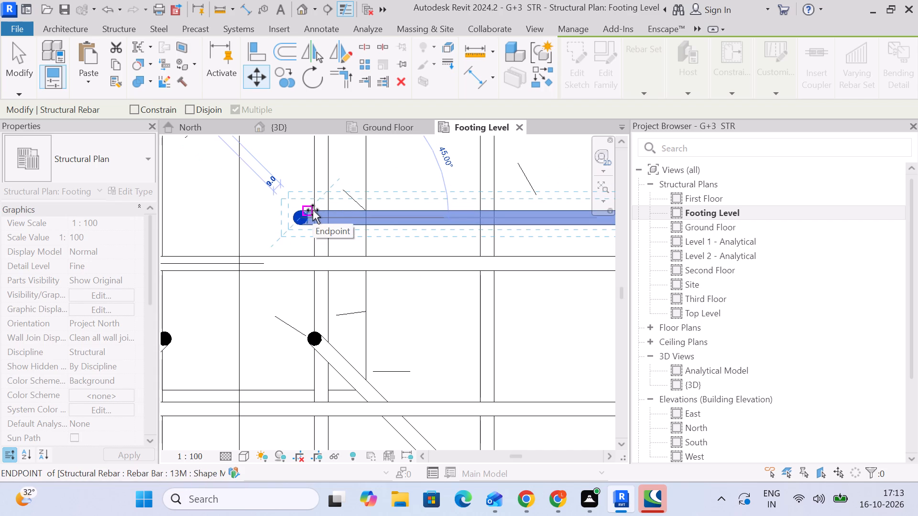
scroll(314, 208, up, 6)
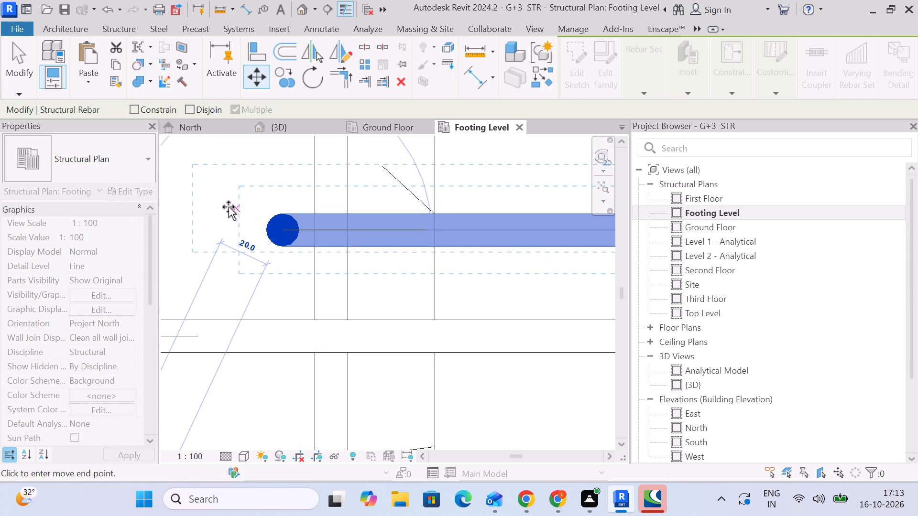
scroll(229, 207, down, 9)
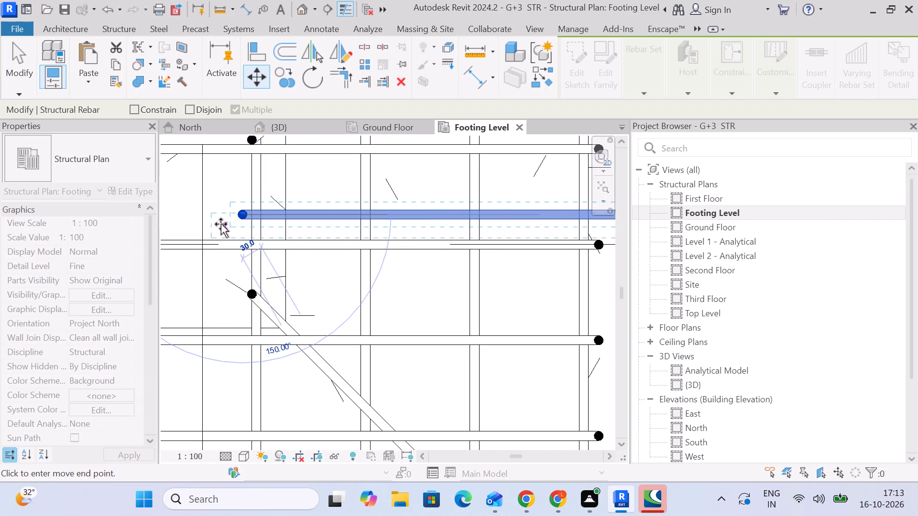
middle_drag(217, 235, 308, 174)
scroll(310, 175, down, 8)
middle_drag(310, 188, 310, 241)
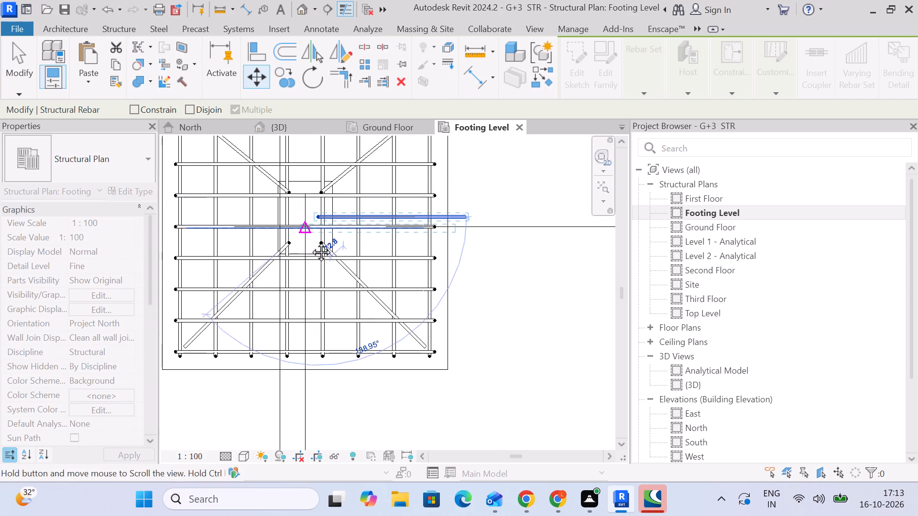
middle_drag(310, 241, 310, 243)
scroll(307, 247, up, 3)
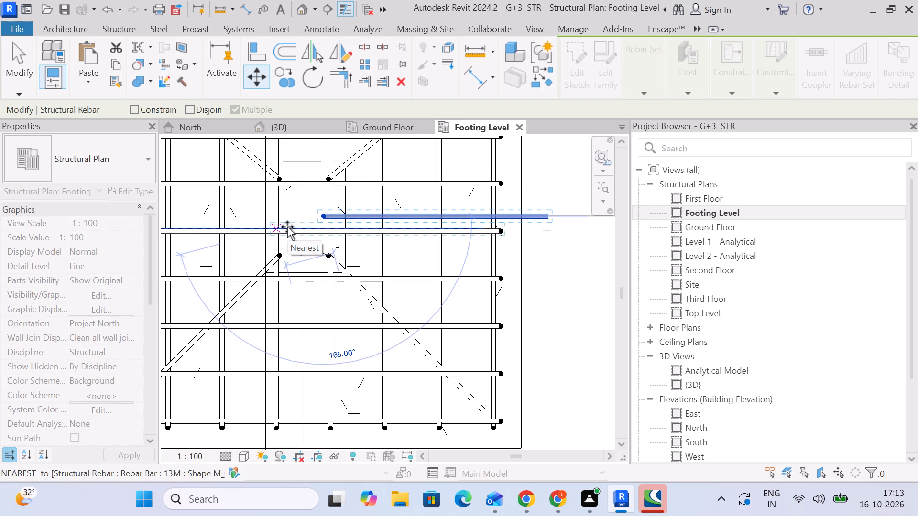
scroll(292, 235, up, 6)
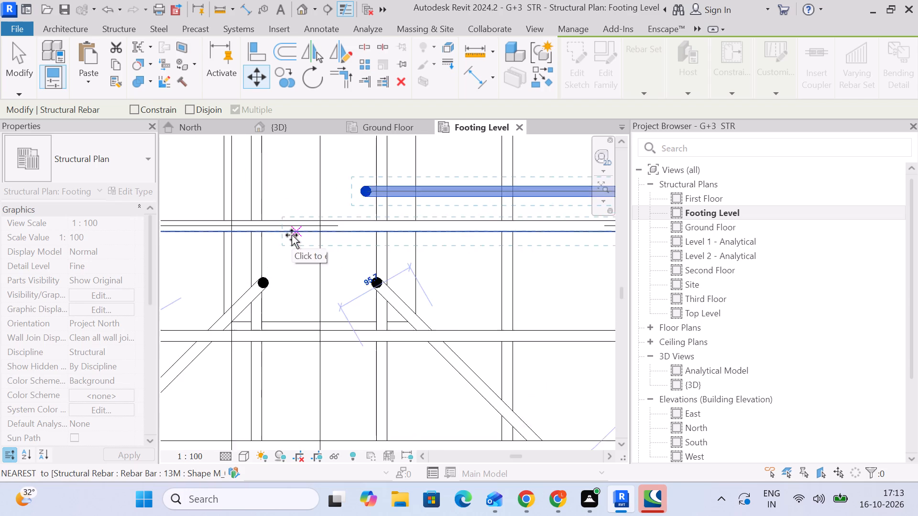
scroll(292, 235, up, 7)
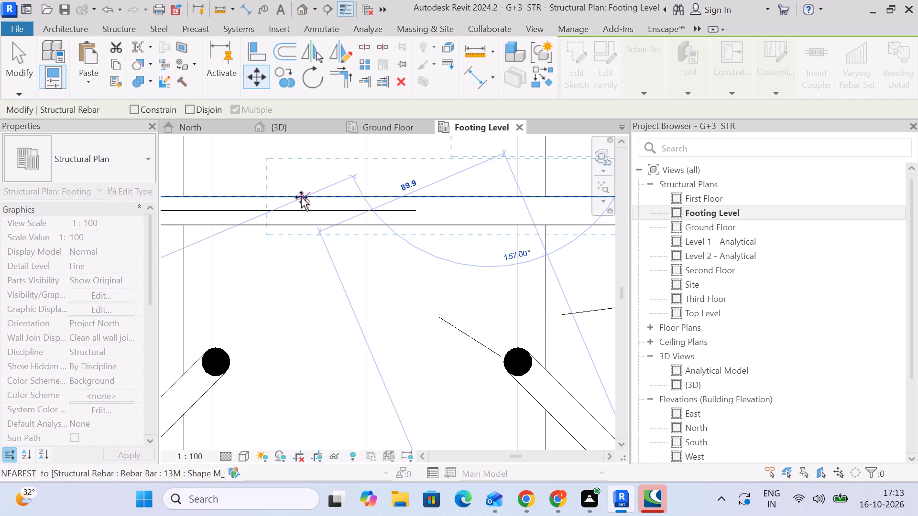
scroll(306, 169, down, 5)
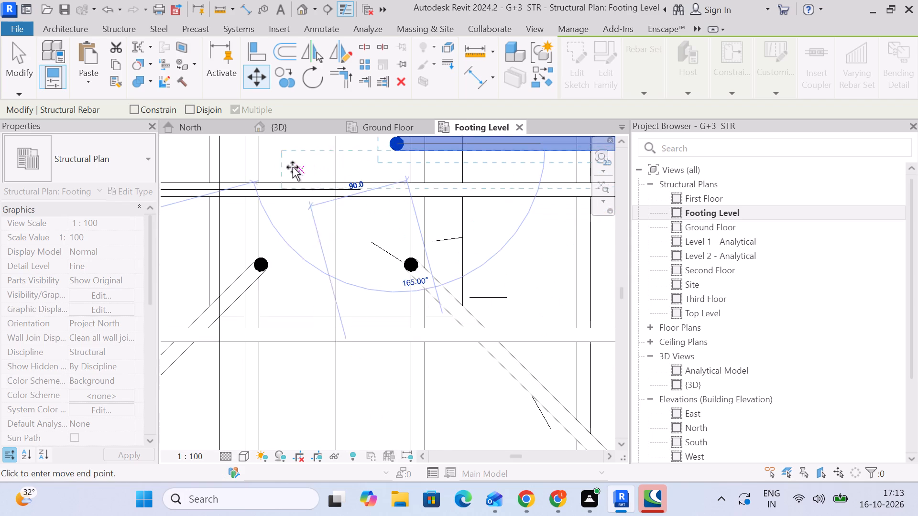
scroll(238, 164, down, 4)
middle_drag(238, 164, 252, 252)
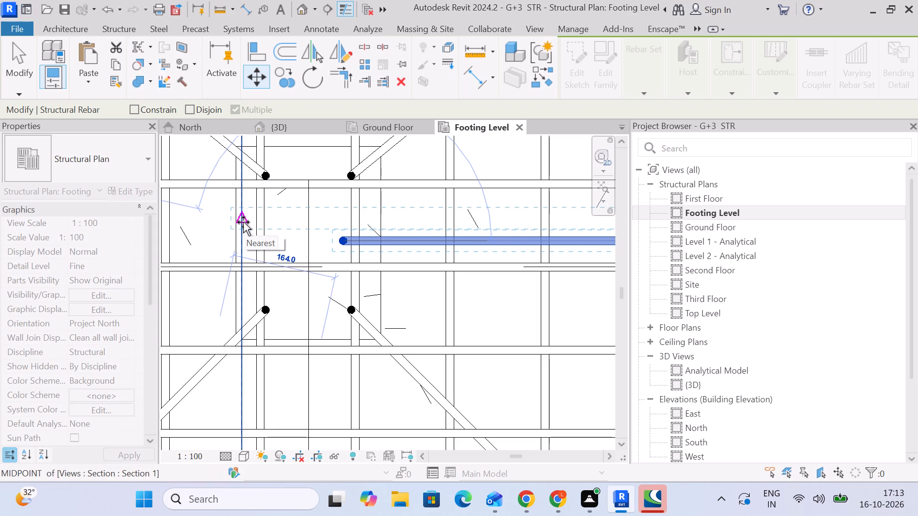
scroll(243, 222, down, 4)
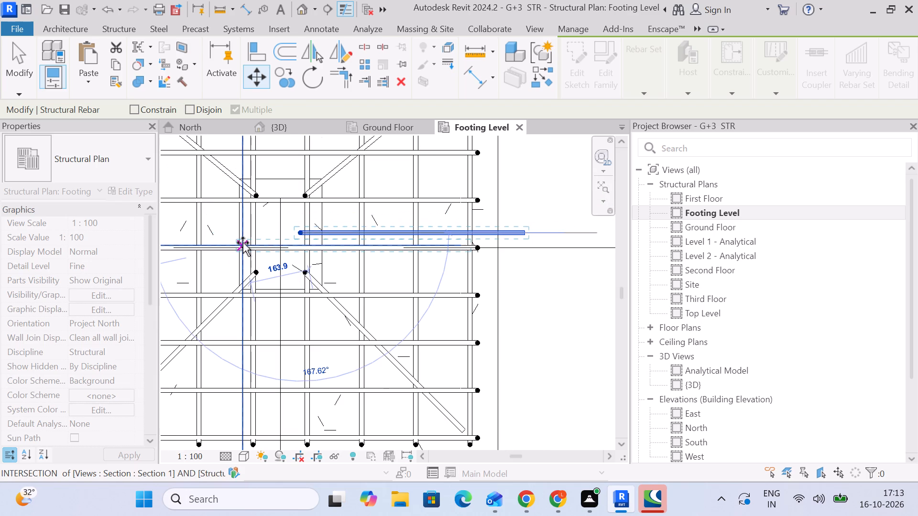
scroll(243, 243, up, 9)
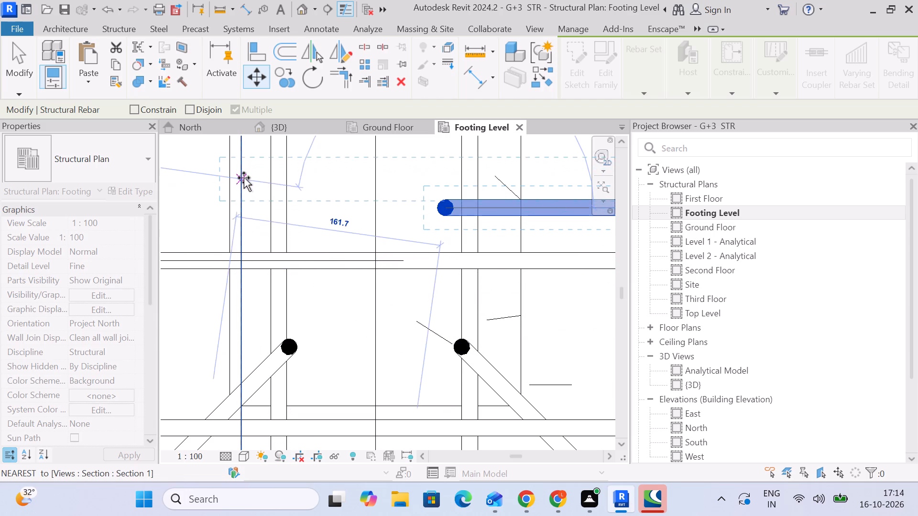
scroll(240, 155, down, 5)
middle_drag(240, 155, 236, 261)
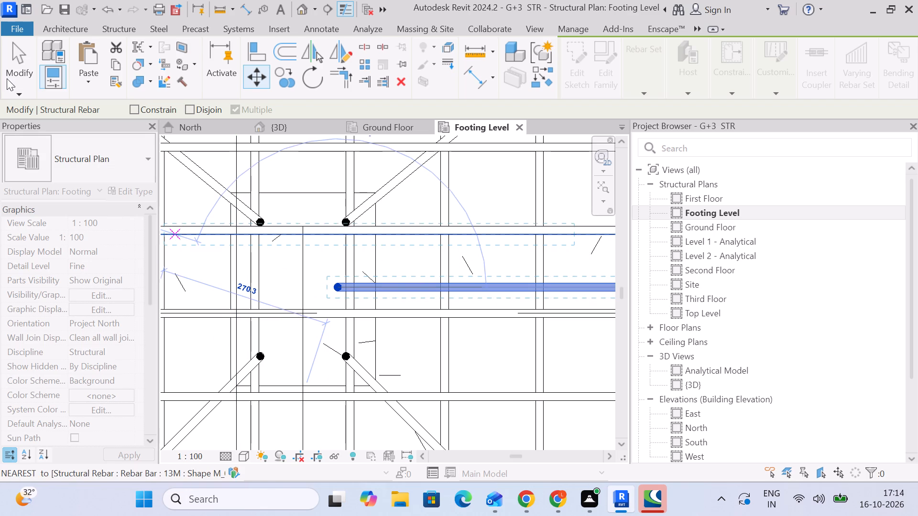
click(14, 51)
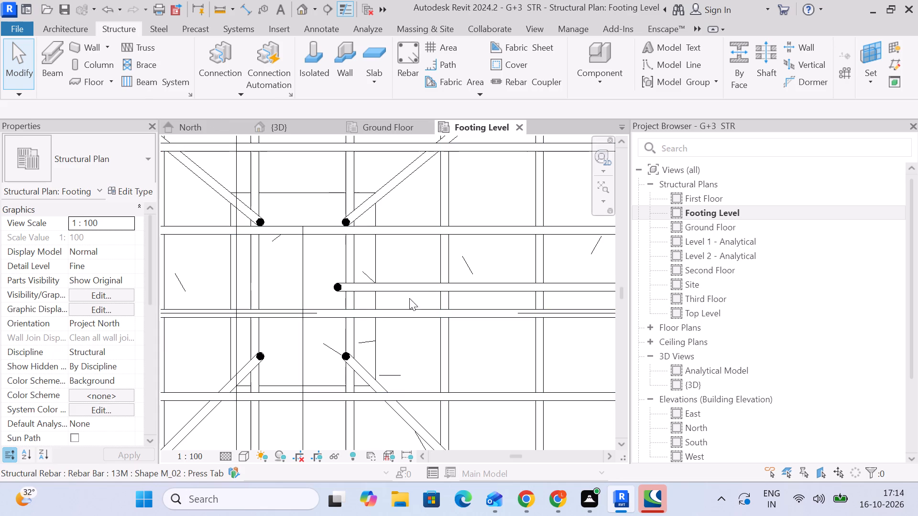
Nudge the horizontal side bar slightly right and down, bringing its column end closer to the line of the right-hand corner bars.
click(423, 290)
scroll(325, 300, up, 4)
key(Right)
key(Right)
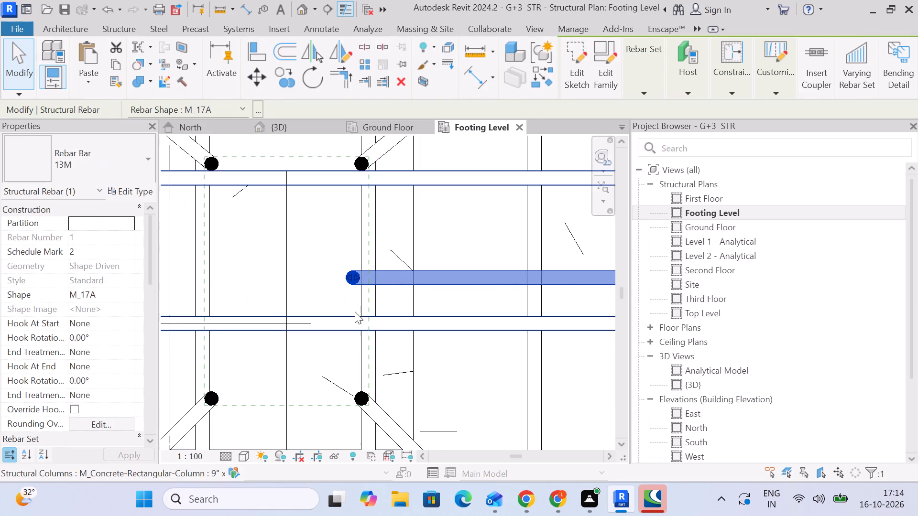
key(Right)
key(Down)
key(Down)
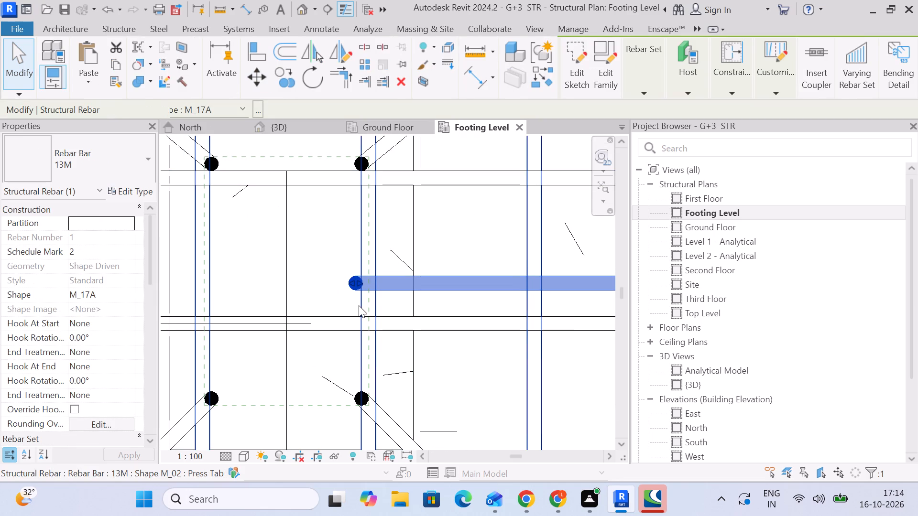
key(Up)
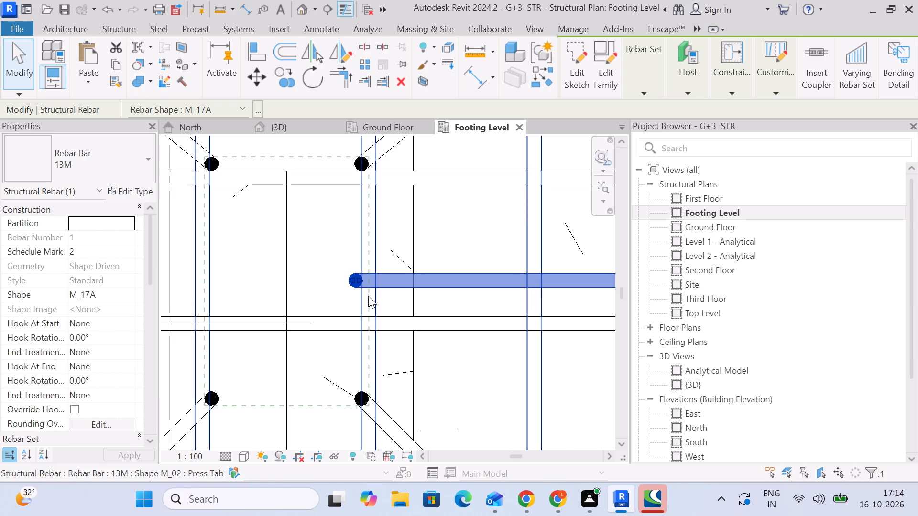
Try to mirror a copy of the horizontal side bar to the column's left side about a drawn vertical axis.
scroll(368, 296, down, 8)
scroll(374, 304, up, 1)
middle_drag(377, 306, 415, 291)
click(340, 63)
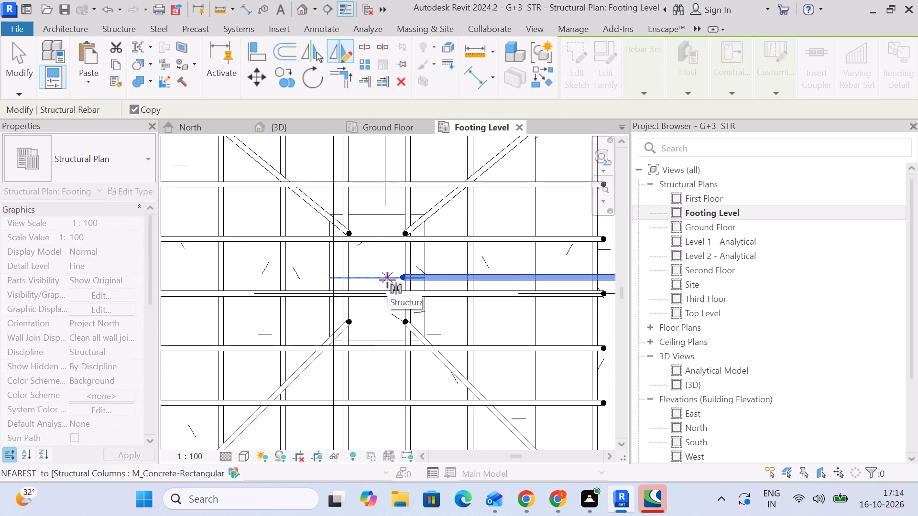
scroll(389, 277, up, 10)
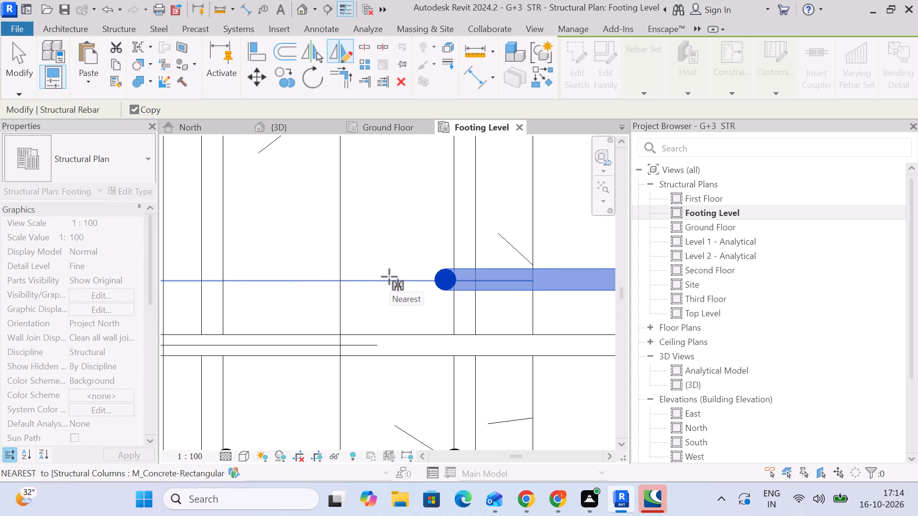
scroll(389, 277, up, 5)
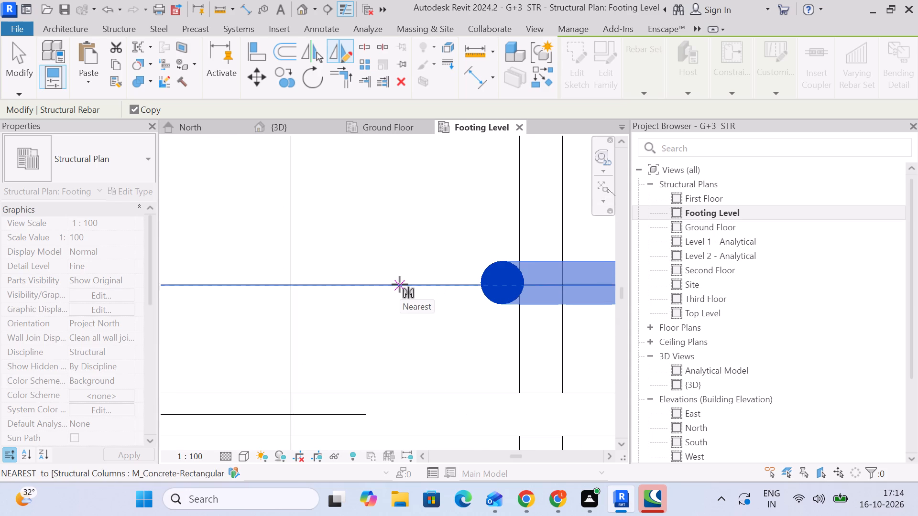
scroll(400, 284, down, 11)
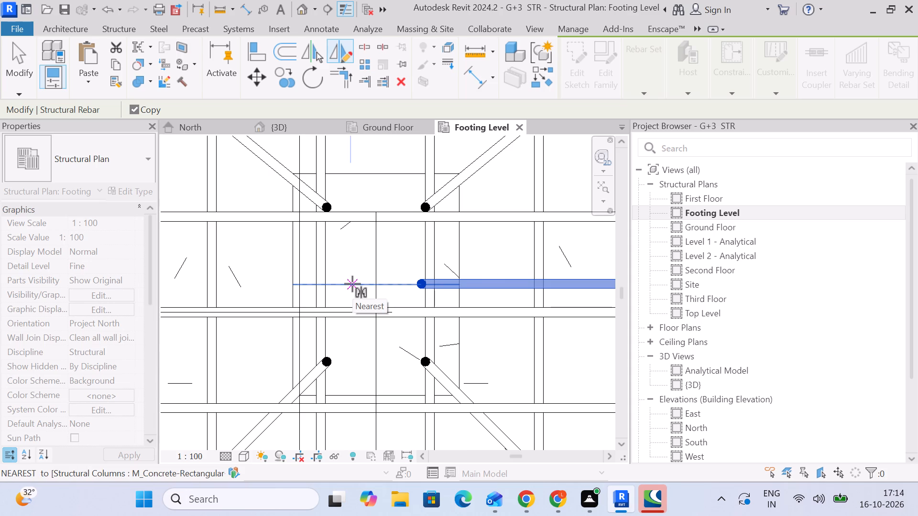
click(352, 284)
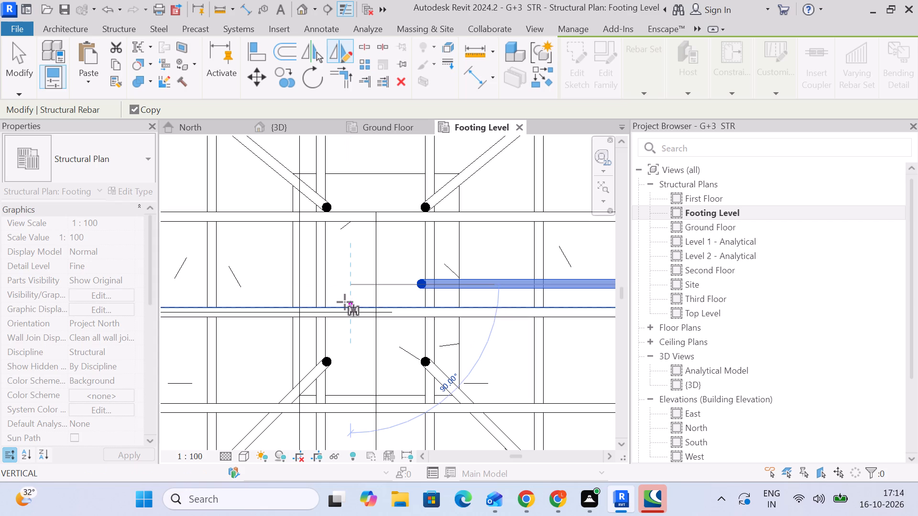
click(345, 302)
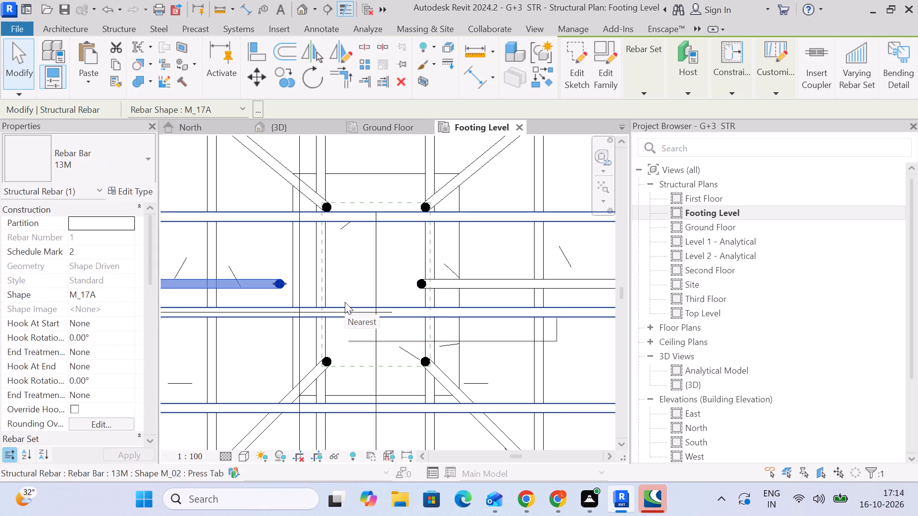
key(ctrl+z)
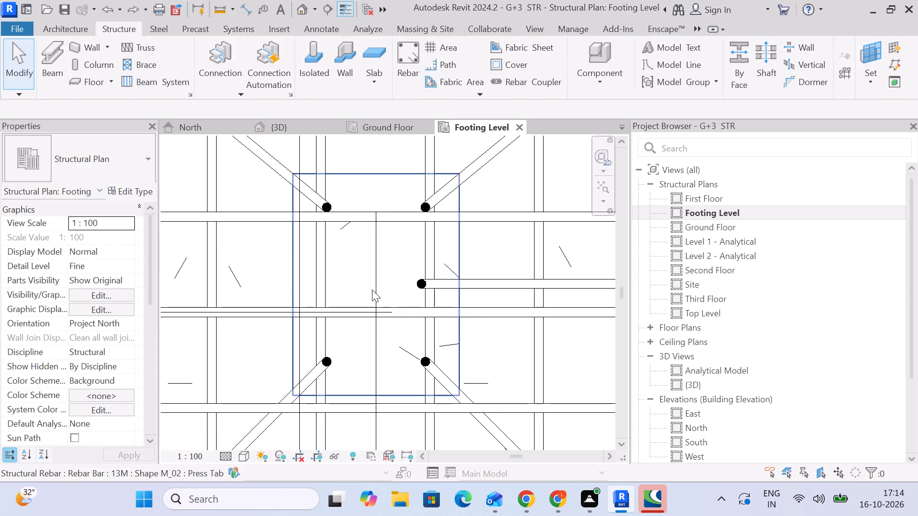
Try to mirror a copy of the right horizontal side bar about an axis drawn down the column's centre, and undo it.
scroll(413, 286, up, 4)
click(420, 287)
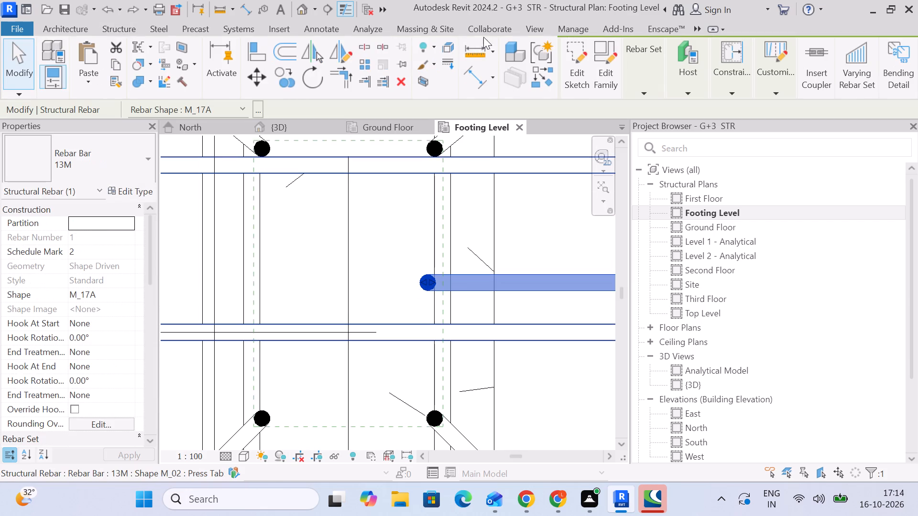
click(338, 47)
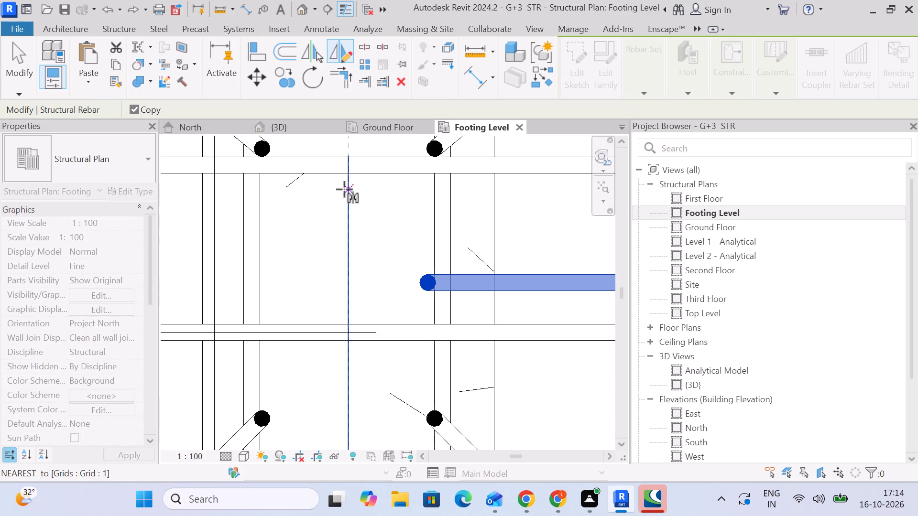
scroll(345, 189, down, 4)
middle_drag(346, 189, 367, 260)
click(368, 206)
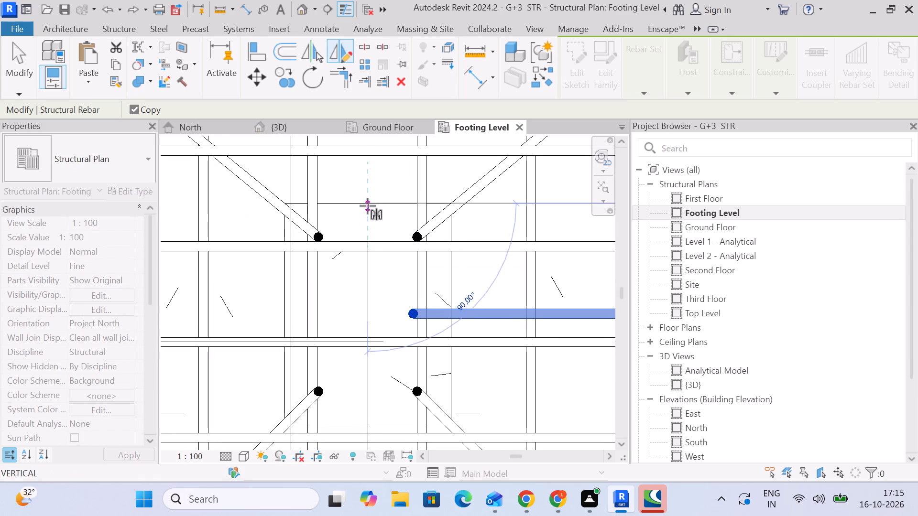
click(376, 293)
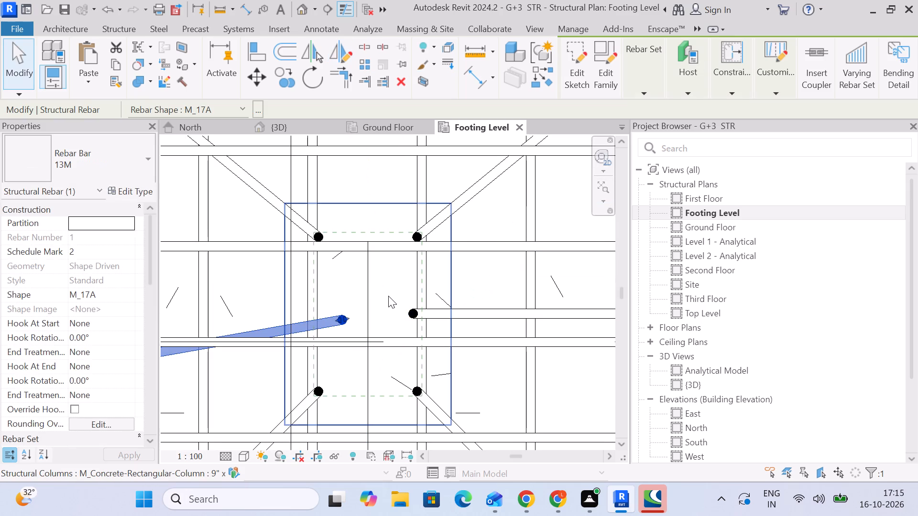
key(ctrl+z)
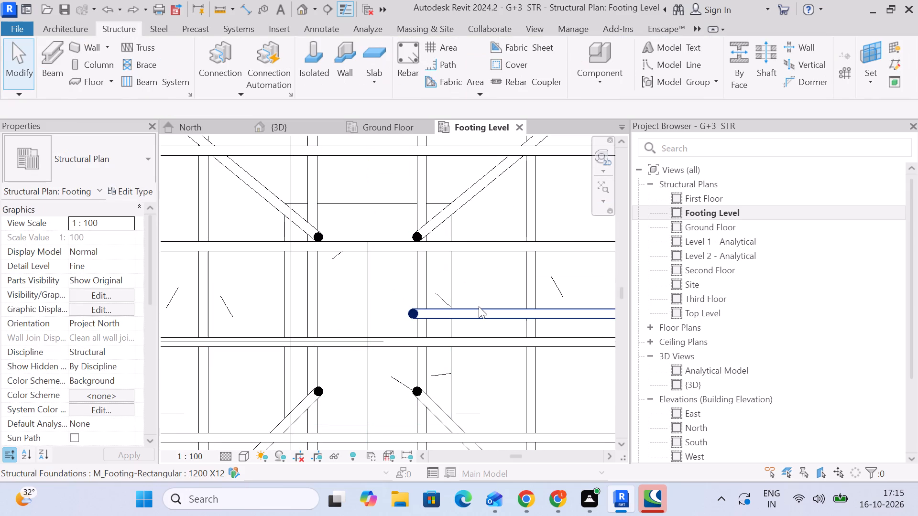
Mirror a copy of the right horizontal side bar to the column's left side about a vertical axis through the column's top-edge midpoint.
click(479, 306)
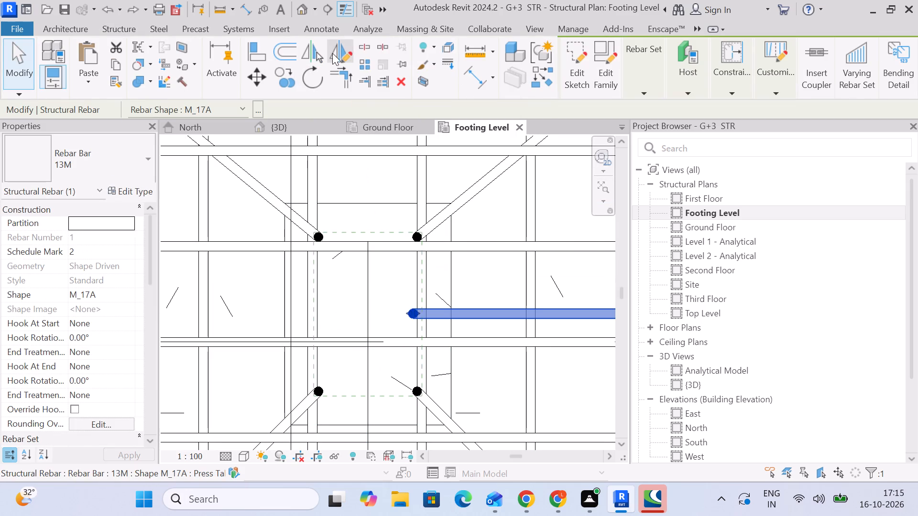
click(335, 52)
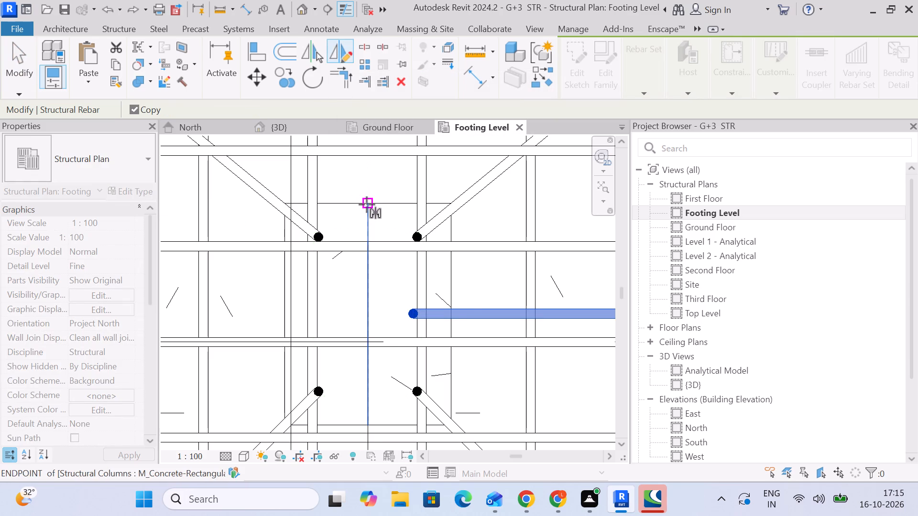
click(367, 205)
click(367, 239)
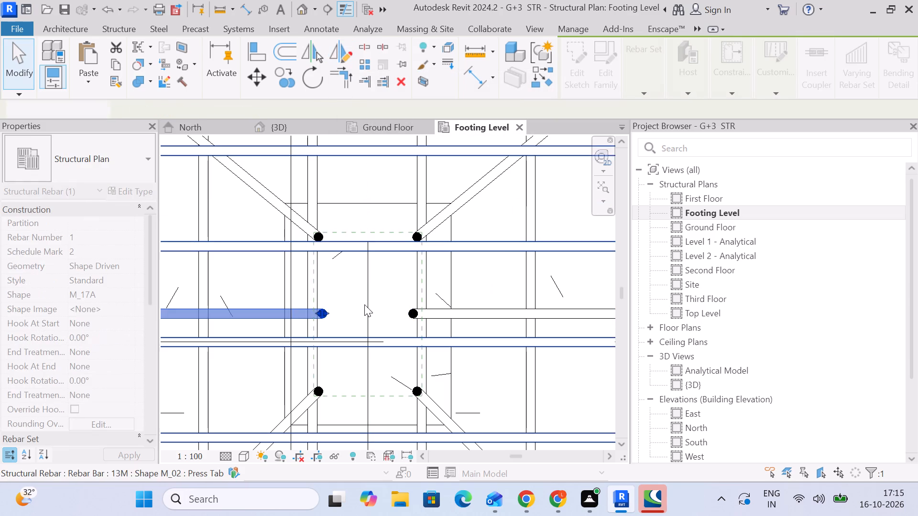
scroll(364, 305, down, 4)
click(18, 63)
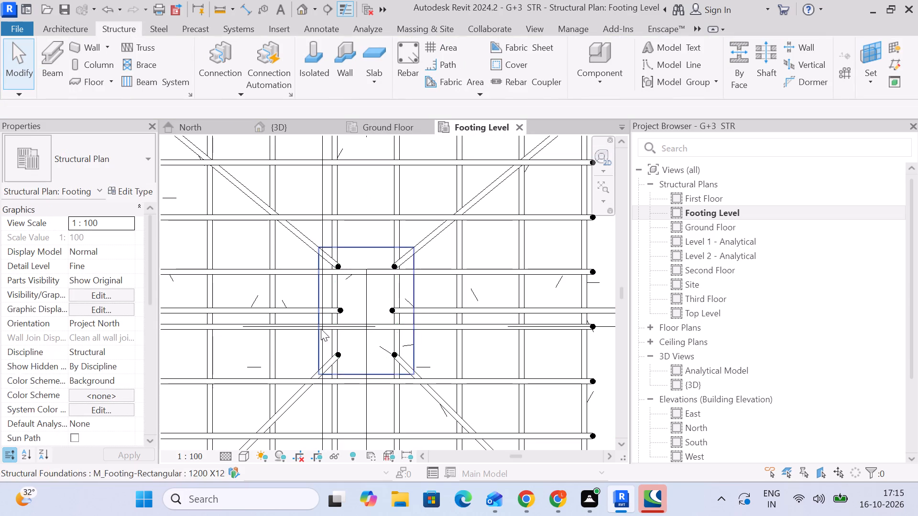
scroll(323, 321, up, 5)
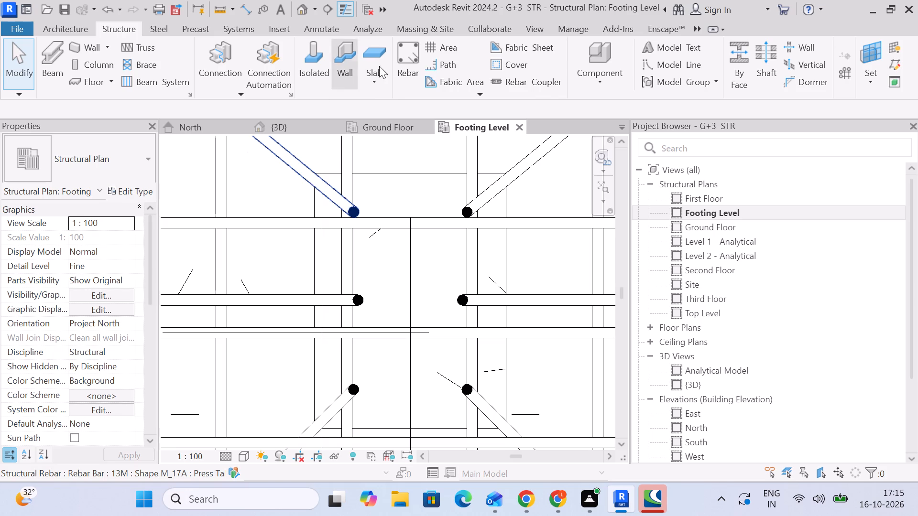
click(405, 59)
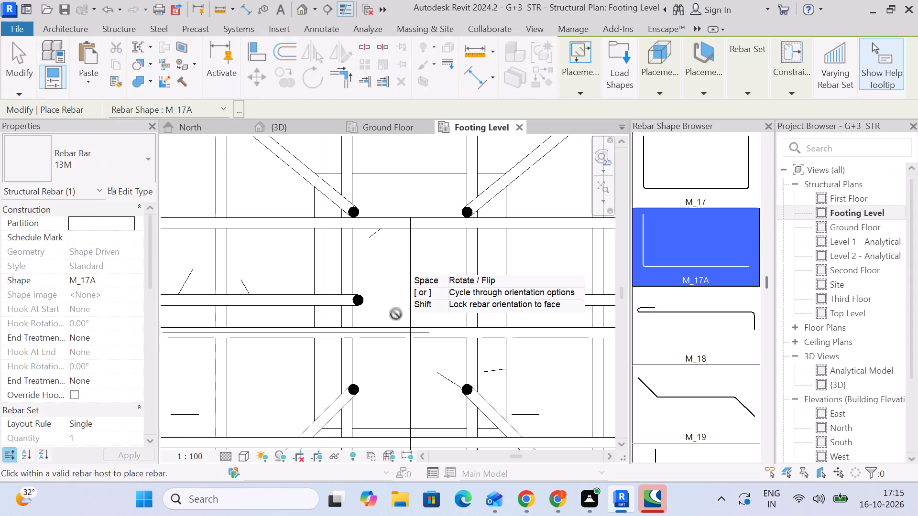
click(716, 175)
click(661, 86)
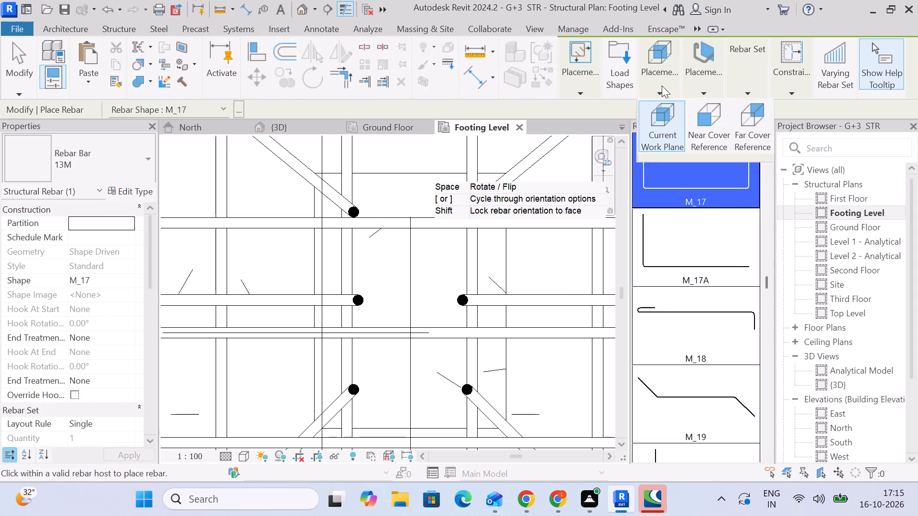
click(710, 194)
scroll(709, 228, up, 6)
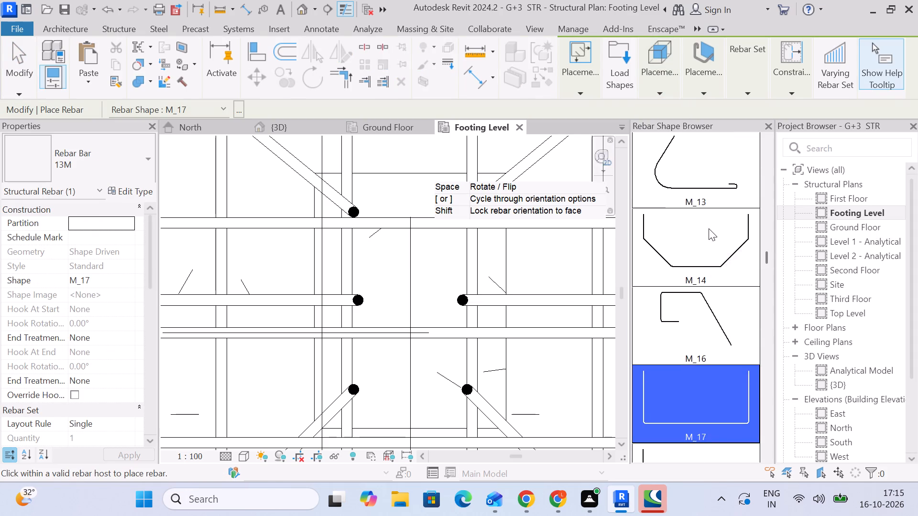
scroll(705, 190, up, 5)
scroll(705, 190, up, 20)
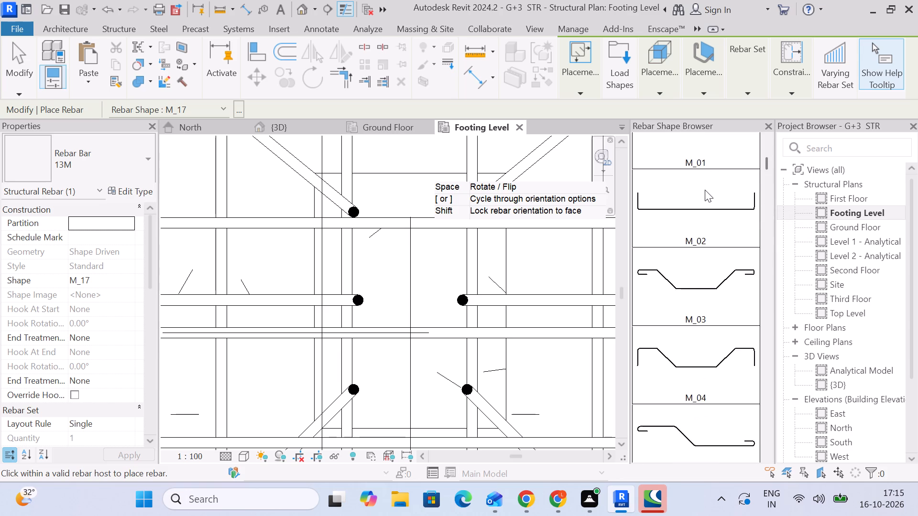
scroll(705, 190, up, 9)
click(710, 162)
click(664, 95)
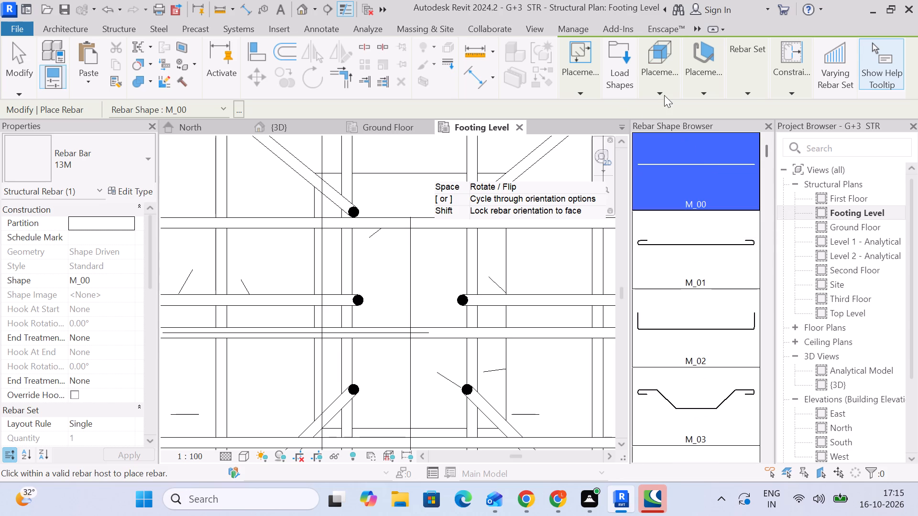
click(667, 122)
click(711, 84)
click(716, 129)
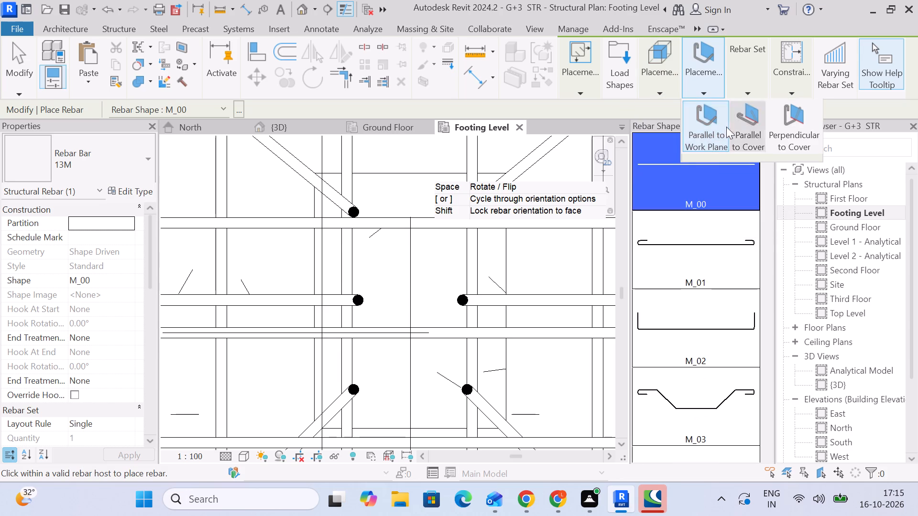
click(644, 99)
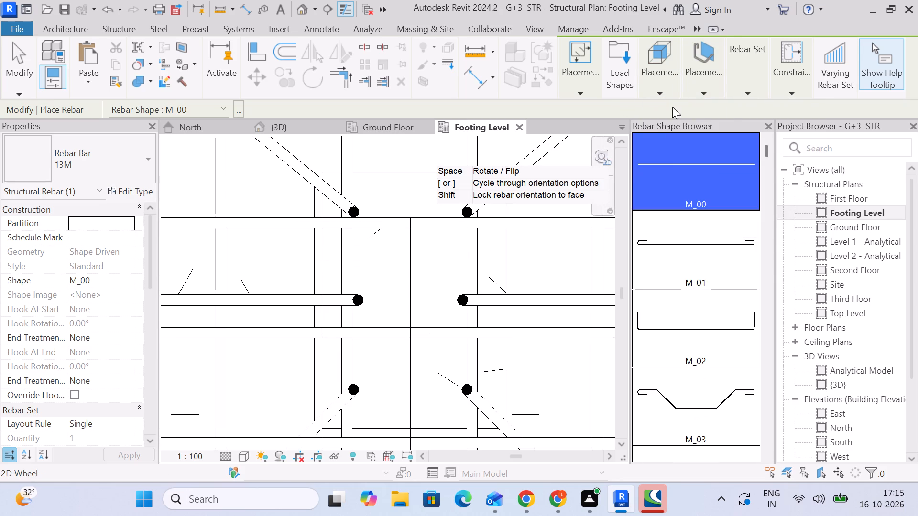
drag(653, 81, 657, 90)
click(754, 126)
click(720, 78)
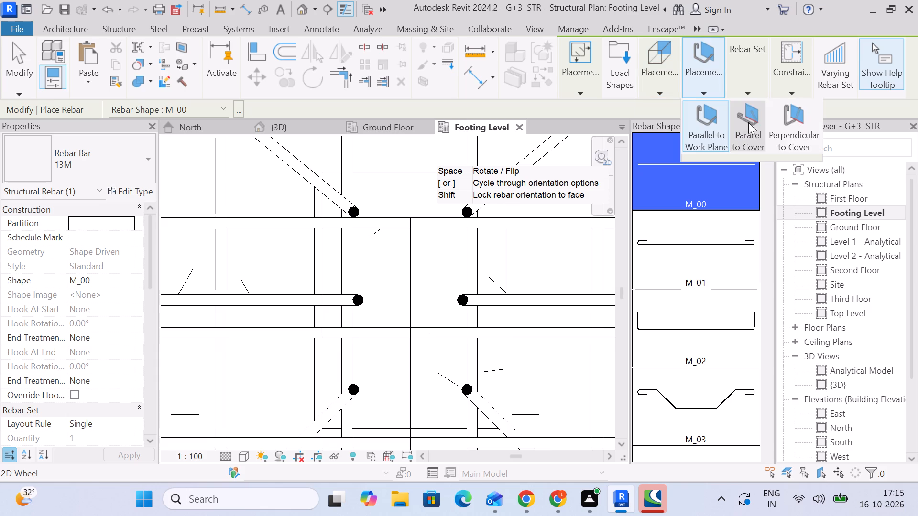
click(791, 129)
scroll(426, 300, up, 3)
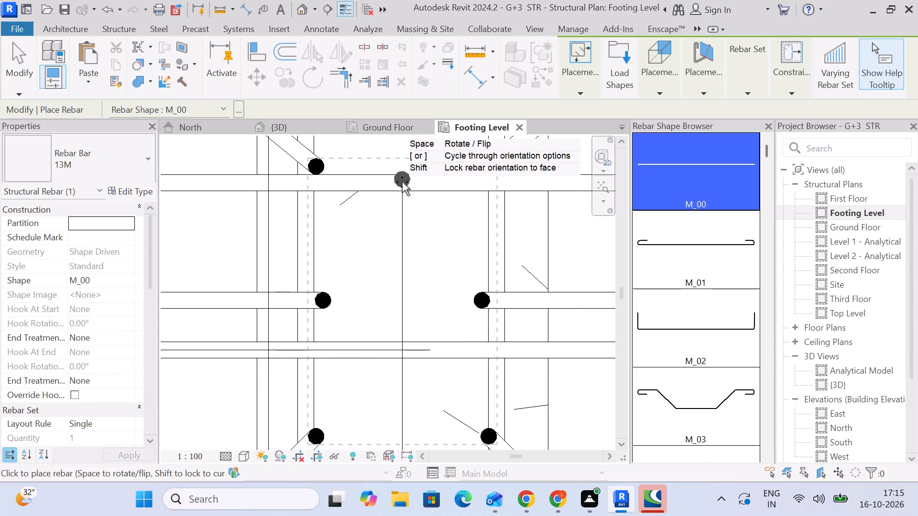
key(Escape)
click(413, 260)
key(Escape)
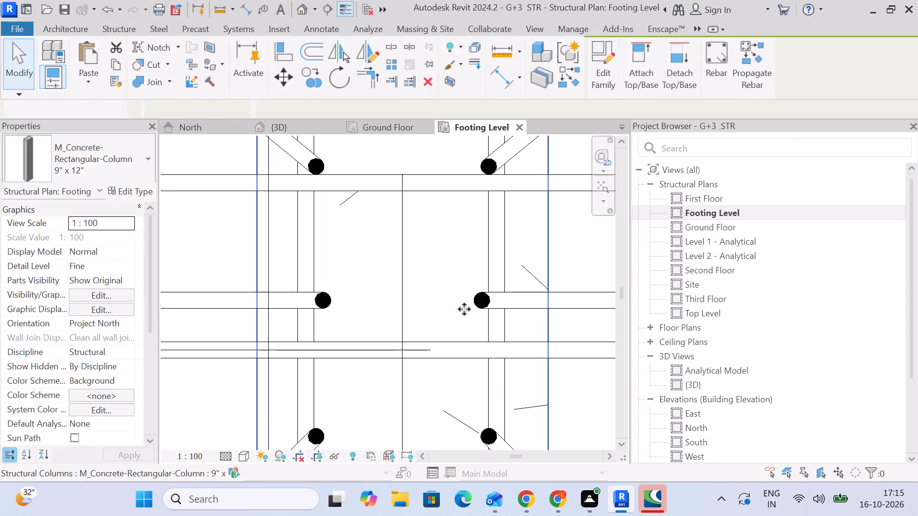
Shorten the left horizontal side bar's leg so its outer end sits just inside the footing's left edge.
scroll(401, 391, down, 3)
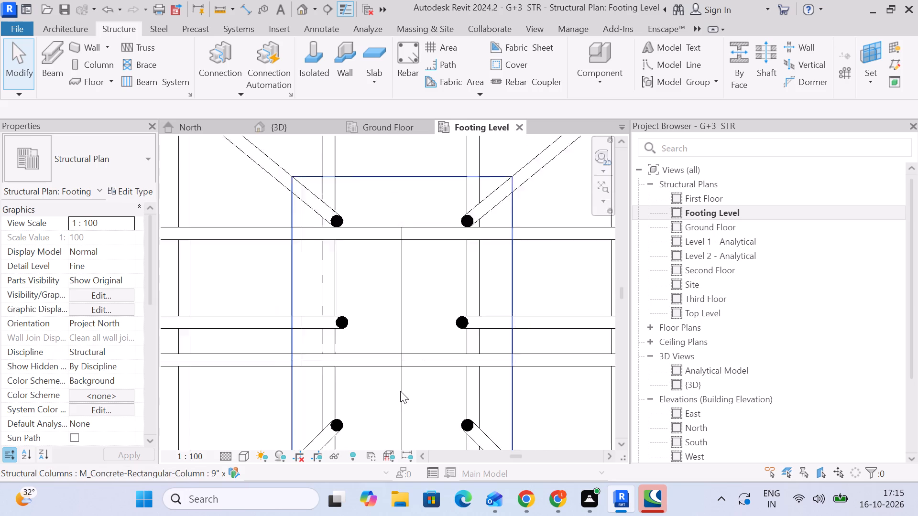
scroll(400, 391, down, 2)
middle_drag(397, 391, 420, 312)
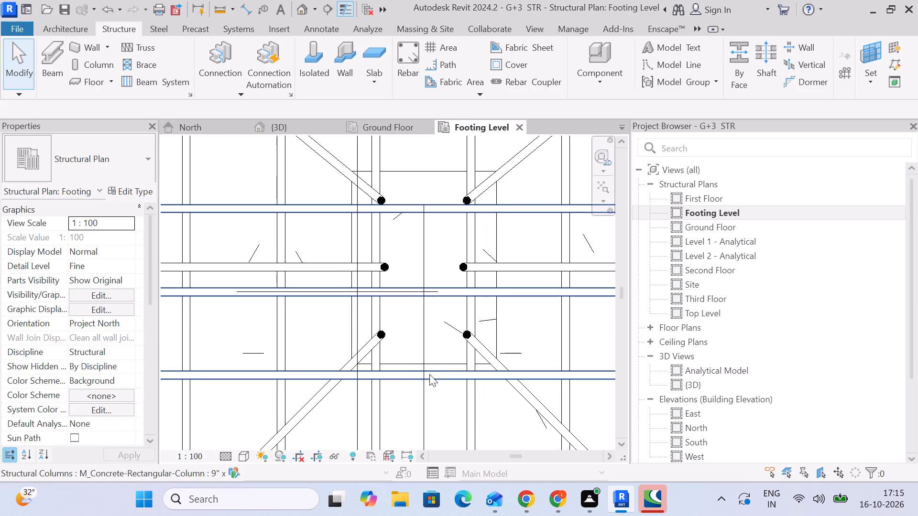
scroll(441, 288, down, 4)
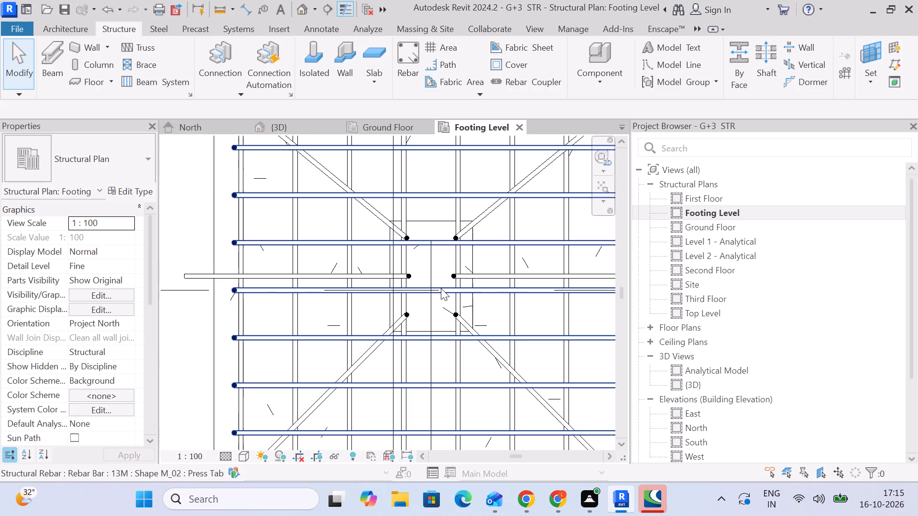
scroll(440, 288, down, 3)
scroll(440, 289, up, 7)
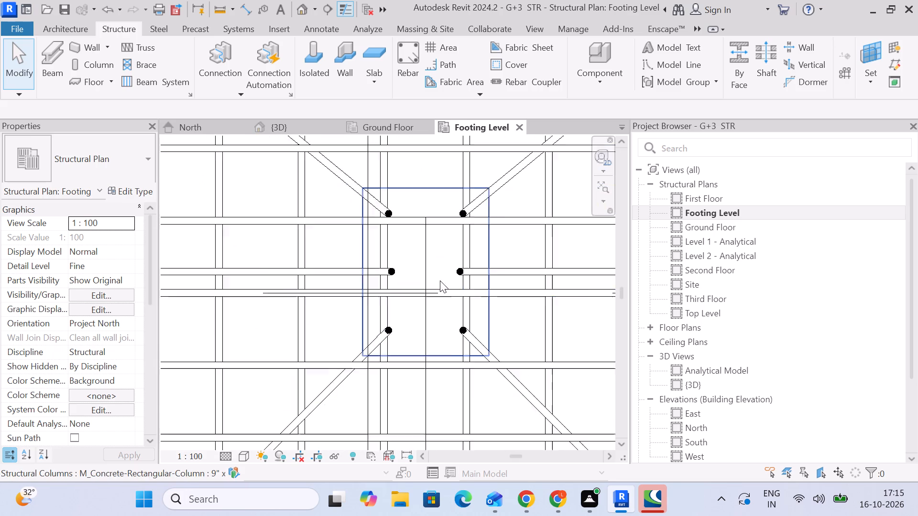
scroll(440, 280, up, 2)
scroll(507, 287, down, 7)
scroll(298, 279, up, 1)
click(298, 279)
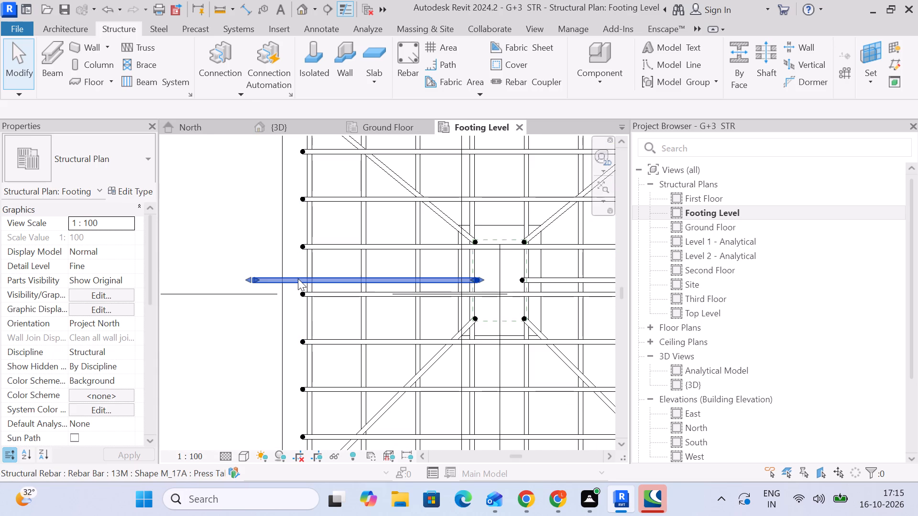
drag(255, 279, 313, 278)
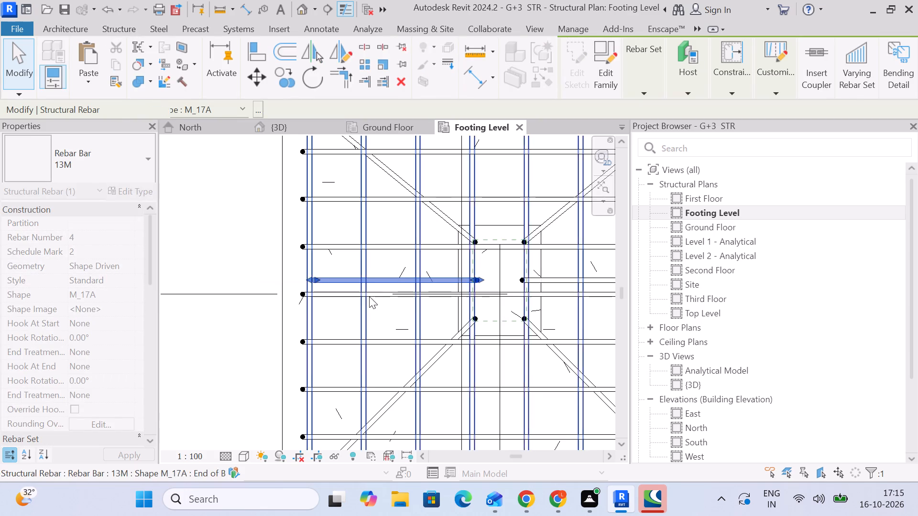
Shorten the right horizontal side bar's leg so its outer end sits just inside the footing's right edge.
middle_drag(388, 298, 235, 278)
click(525, 256)
drag(589, 257, 533, 263)
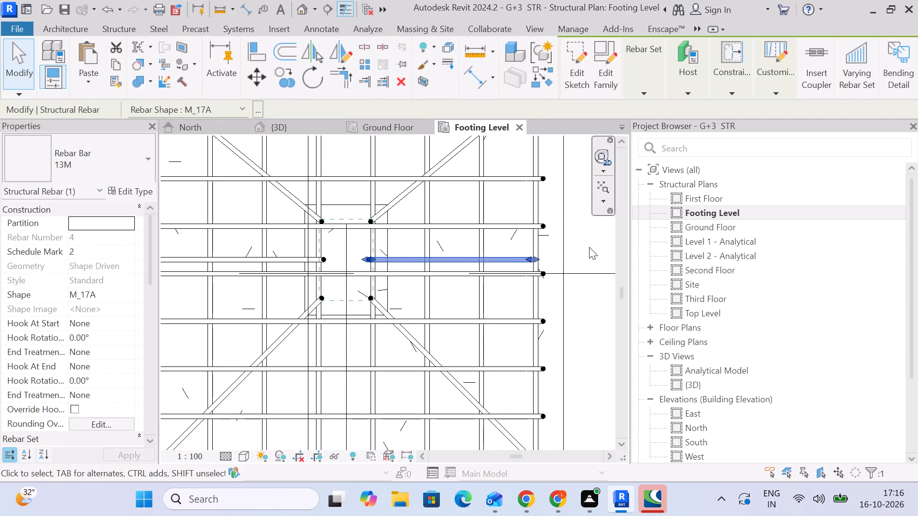
click(588, 247)
Assign the partition name "L rod" to all six 13M bars of the column together.
scroll(568, 282, down, 5)
scroll(380, 279, up, 4)
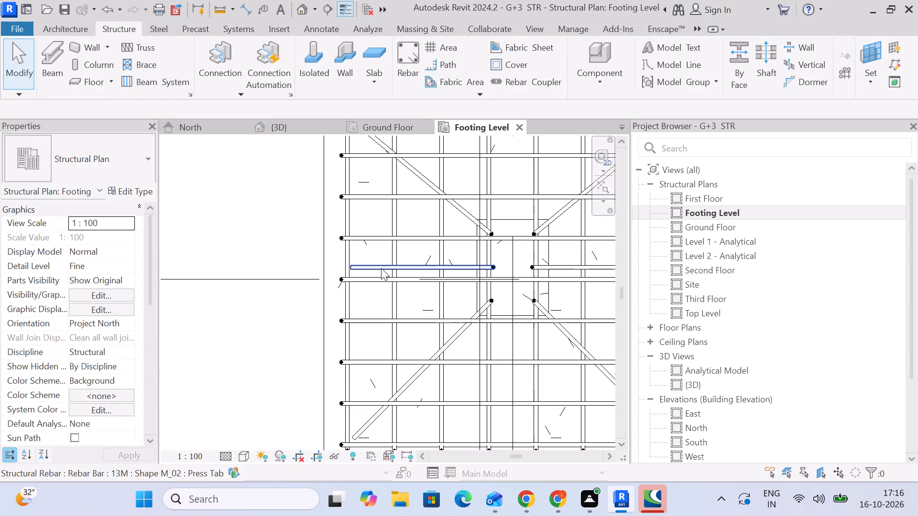
click(381, 268)
ctrl+click(456, 344)
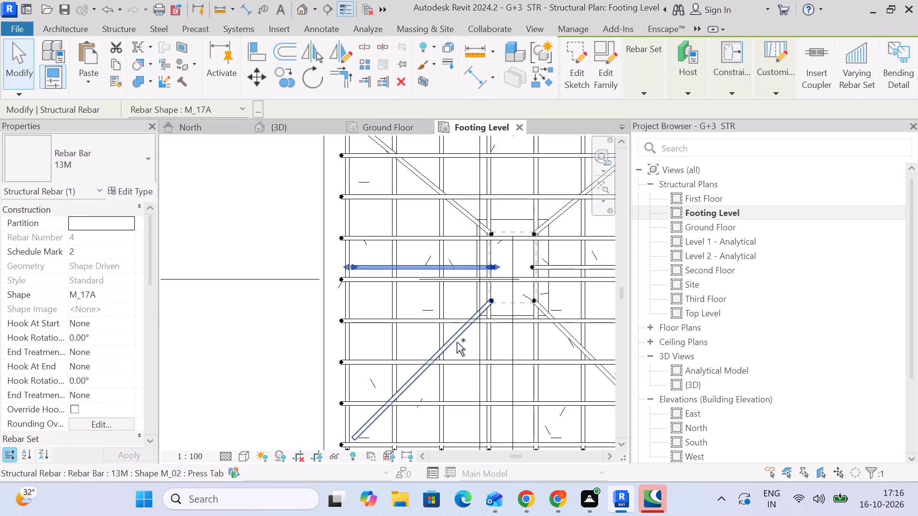
ctrl+click(464, 215)
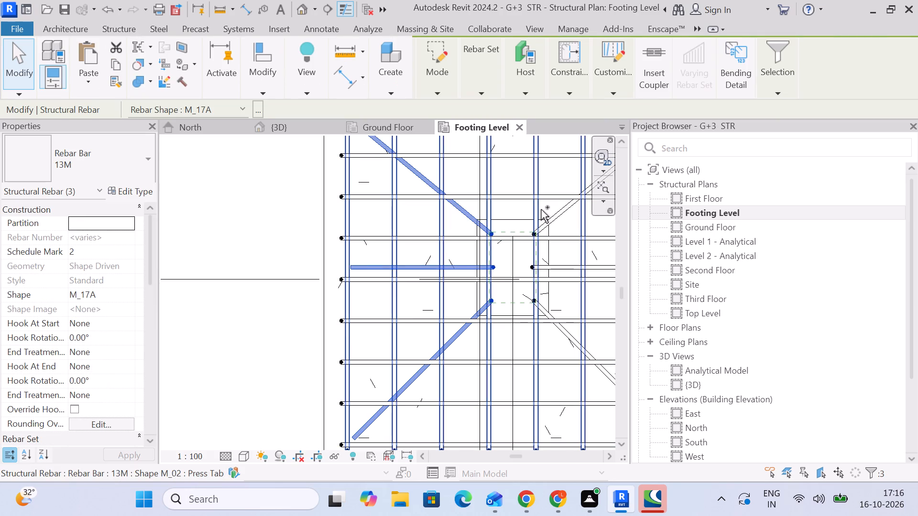
ctrl+click(555, 221)
ctrl+click(564, 267)
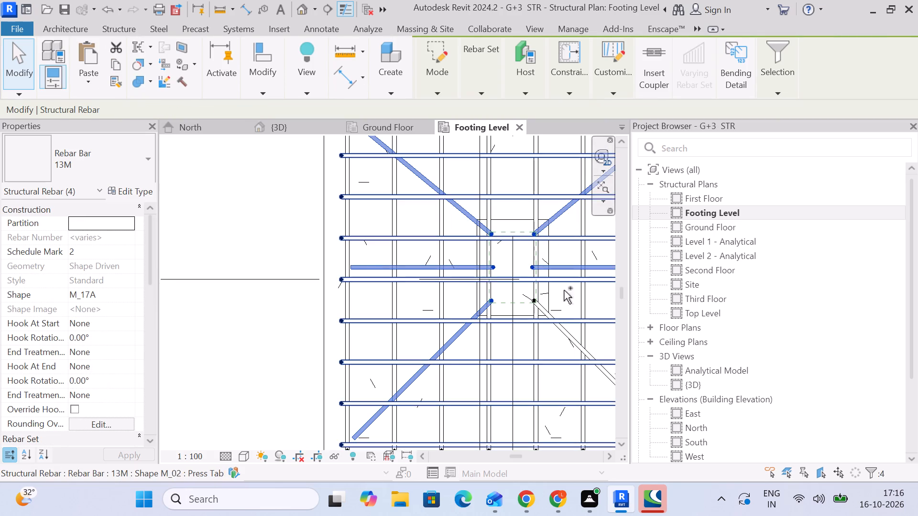
ctrl+click(566, 335)
click(118, 218)
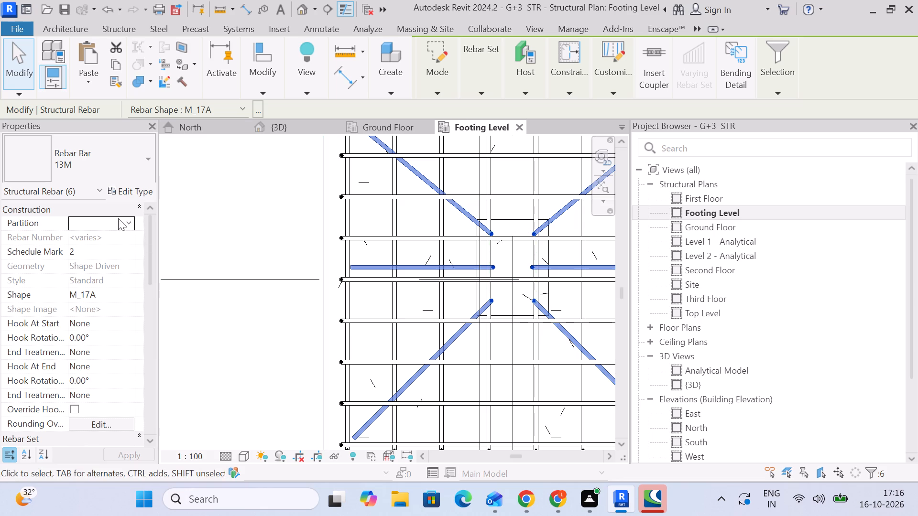
text(l)
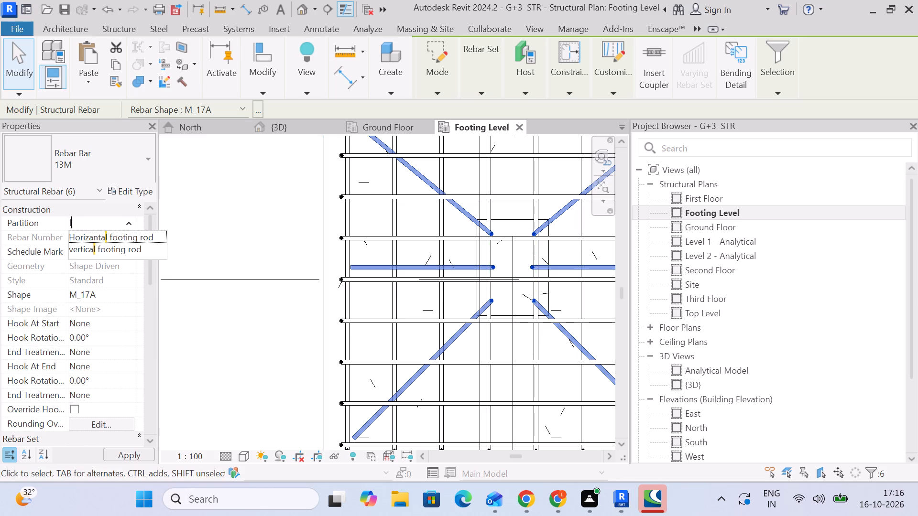
key(space)
text(rod)
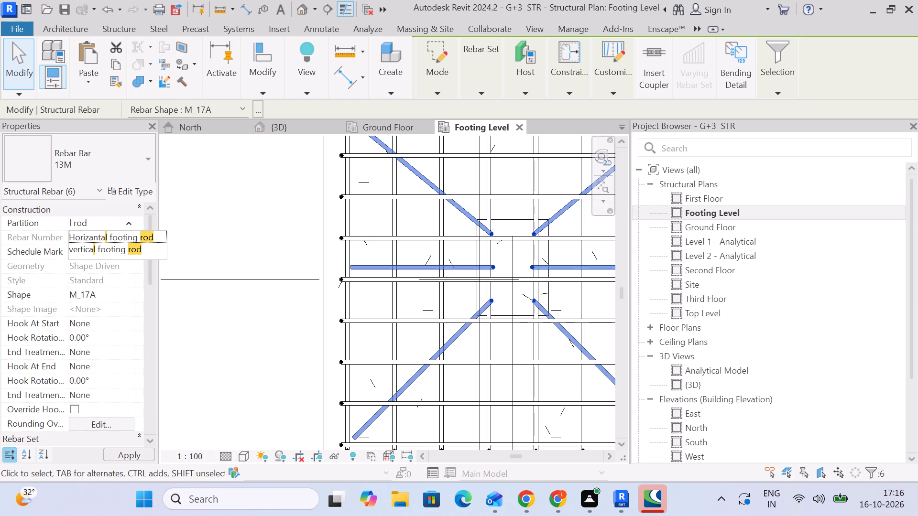
key(Left)
key(Left)
key(Left)
key(Left)
key(BackSpace)
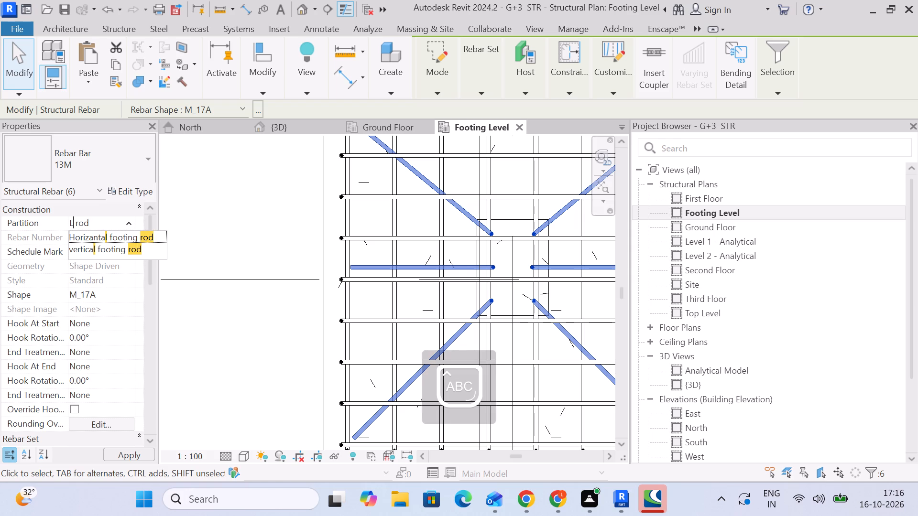
click(194, 235)
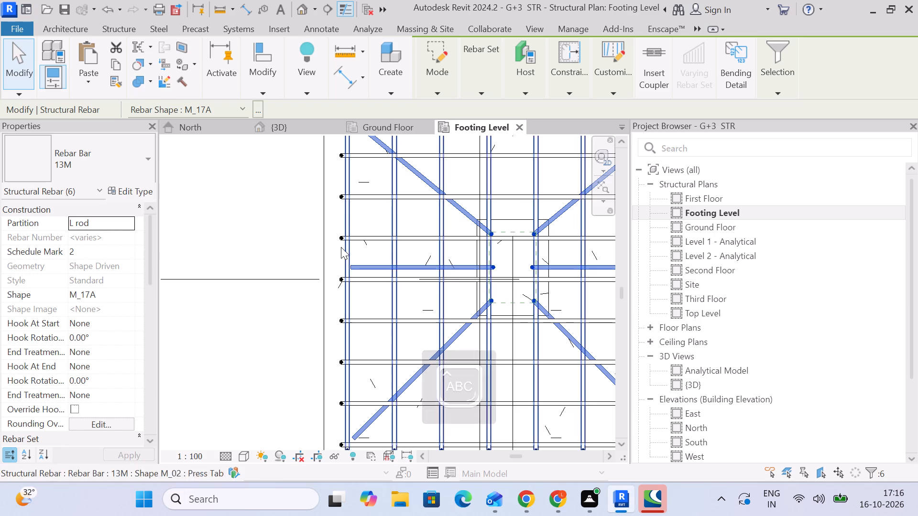
scroll(303, 240, down, 5)
scroll(297, 237, up, 1)
middle_drag(292, 238, 277, 247)
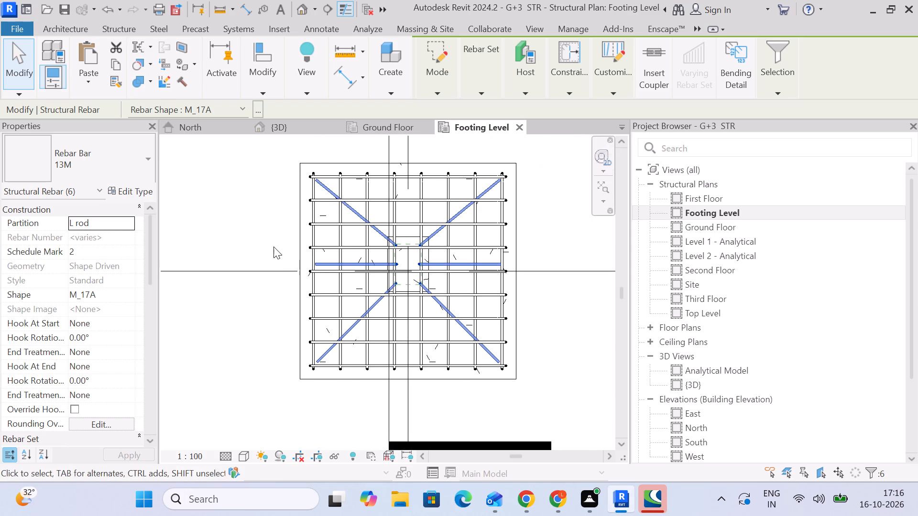
click(265, 219)
Check the partition assigned to the lower-right diagonal bar in the footing plan.
scroll(254, 226, down, 5)
scroll(252, 231, up, 5)
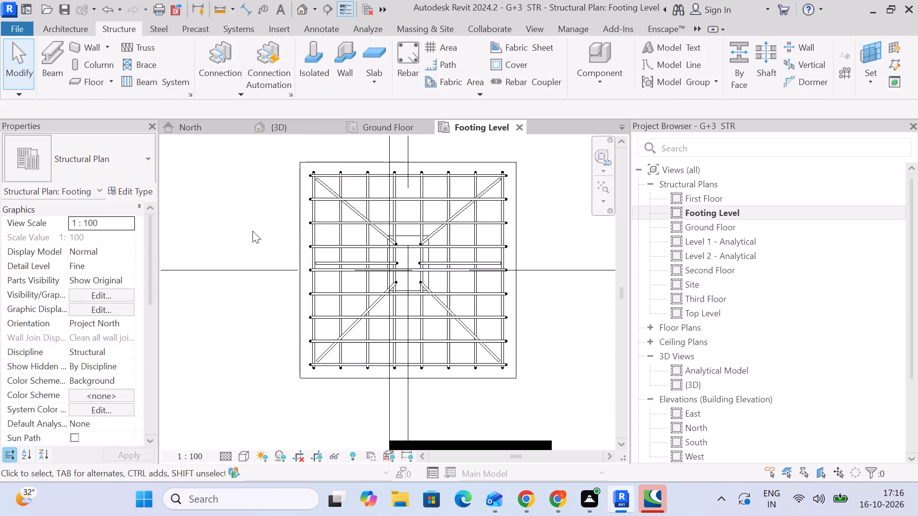
scroll(440, 301, up, 4)
ctrl+click(439, 304)
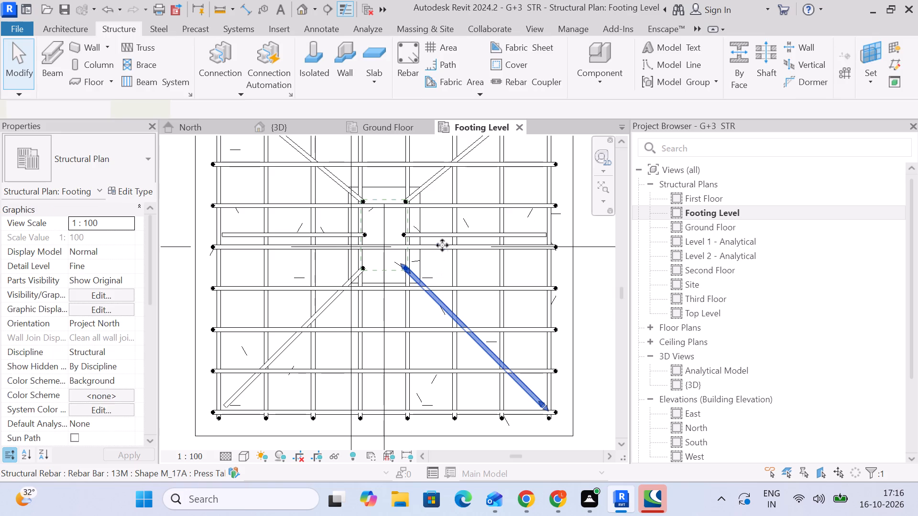
scroll(443, 233, down, 7)
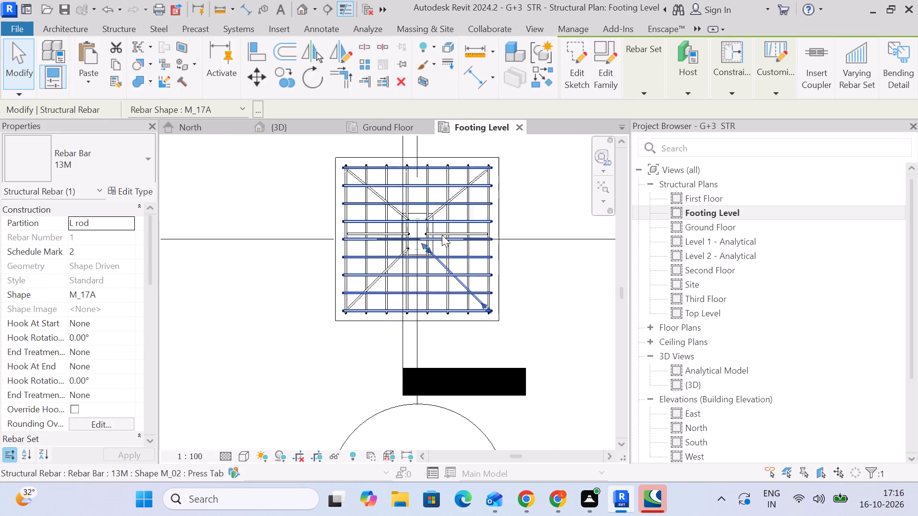
scroll(442, 235, down, 2)
click(508, 287)
Open the building section cut through the column at grids A and 1, starting from the Ground Floor plan.
click(374, 127)
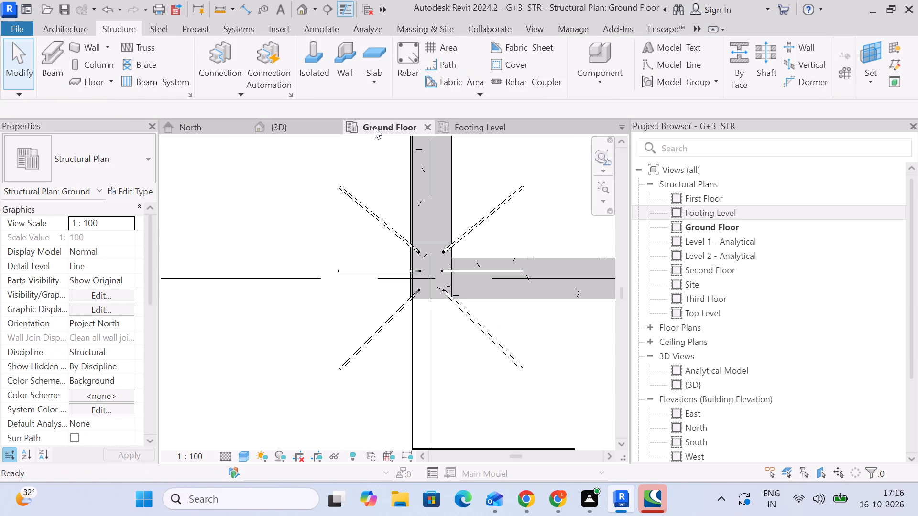
click(307, 129)
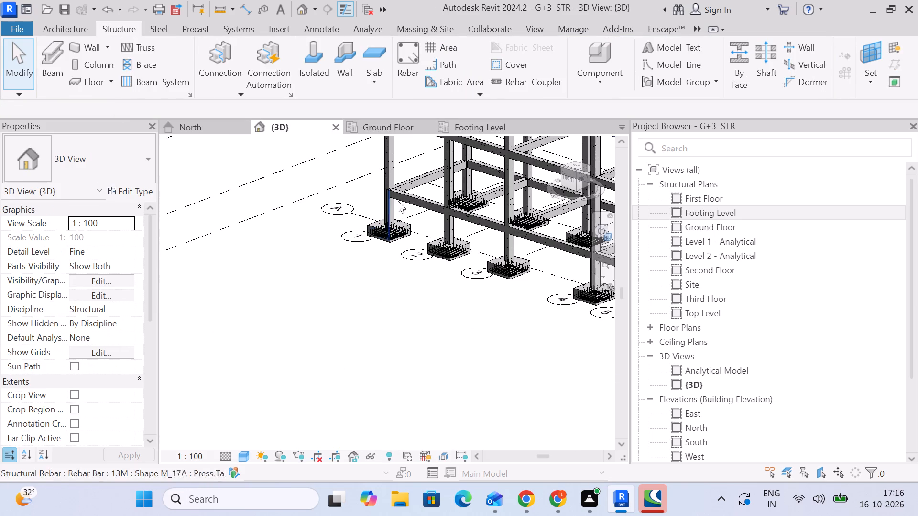
click(356, 130)
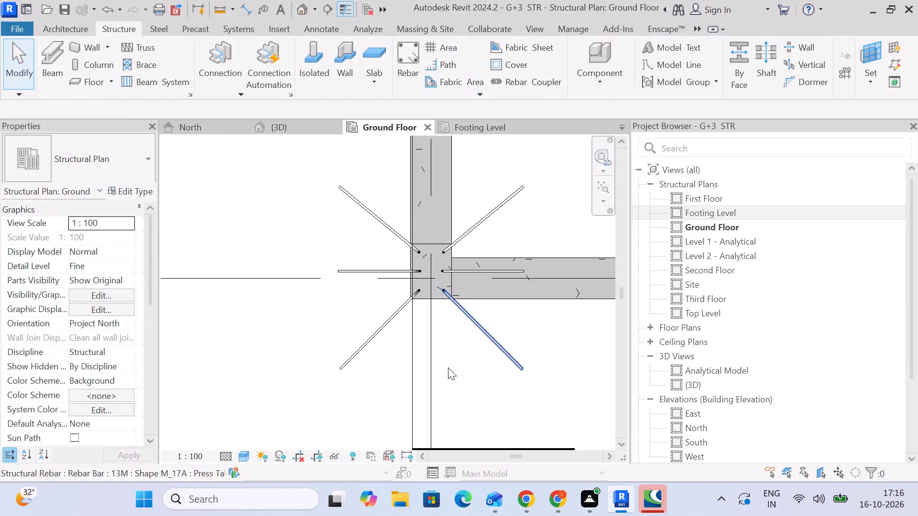
click(432, 360)
scroll(432, 360, down, 5)
middle_drag(432, 361, 359, 354)
right_click(466, 230)
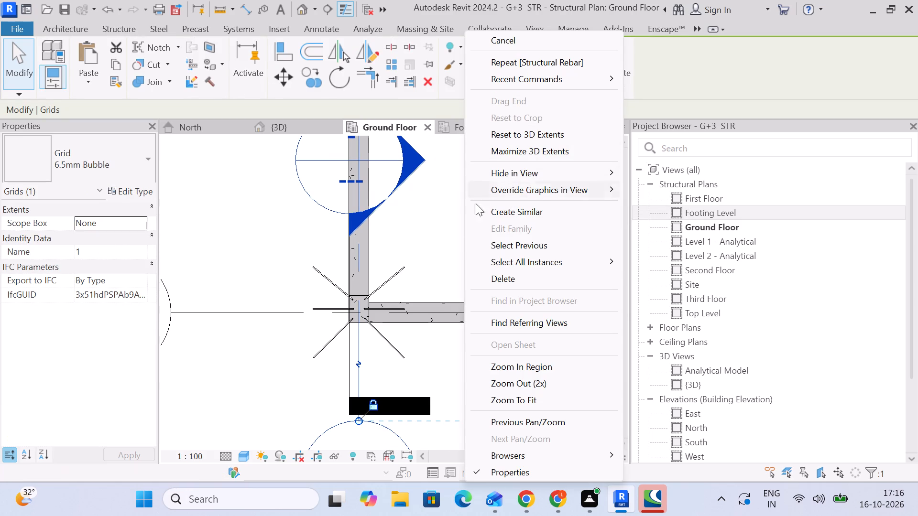
click(451, 226)
scroll(436, 259, down, 3)
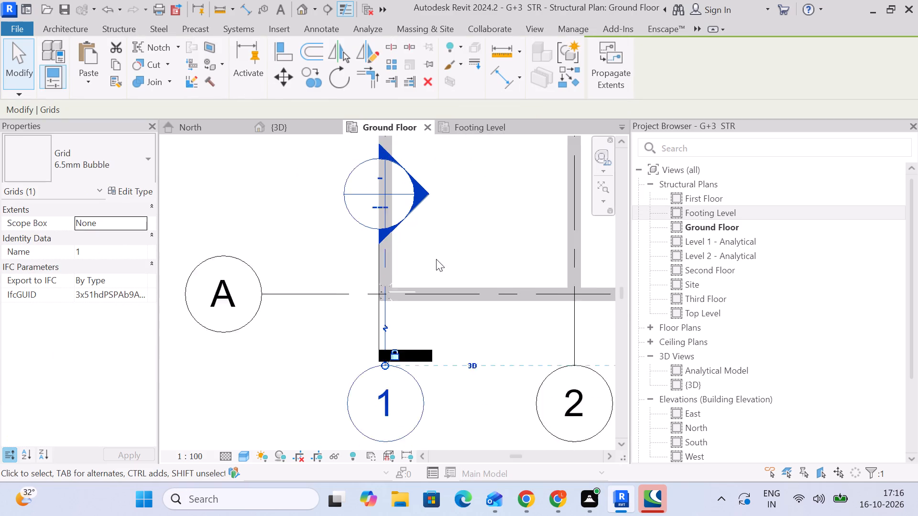
scroll(436, 259, down, 1)
click(484, 236)
click(426, 335)
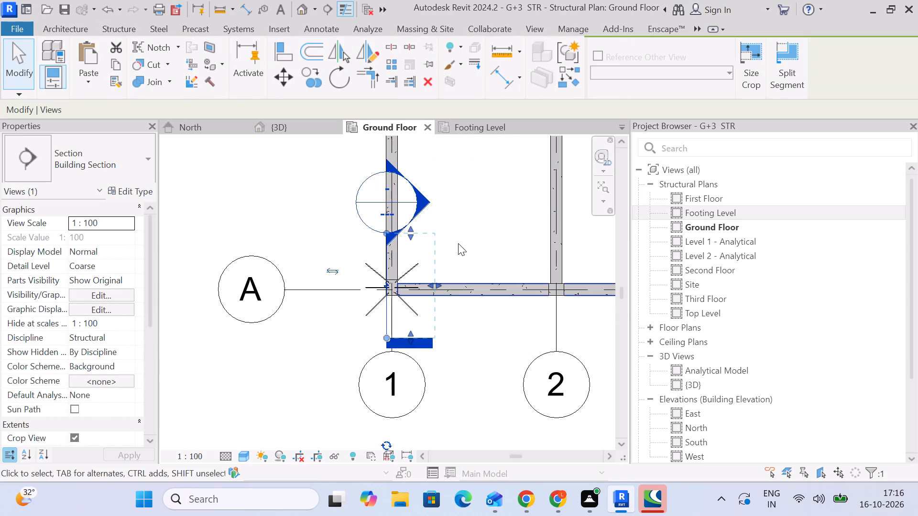
right_click(459, 236)
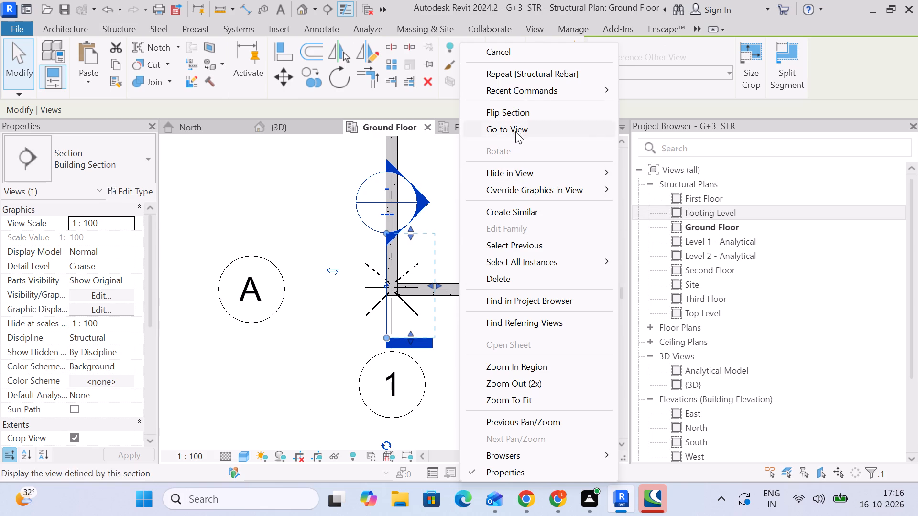
click(516, 130)
Set the Section 1 view's detail level to Fine.
scroll(377, 418, up, 9)
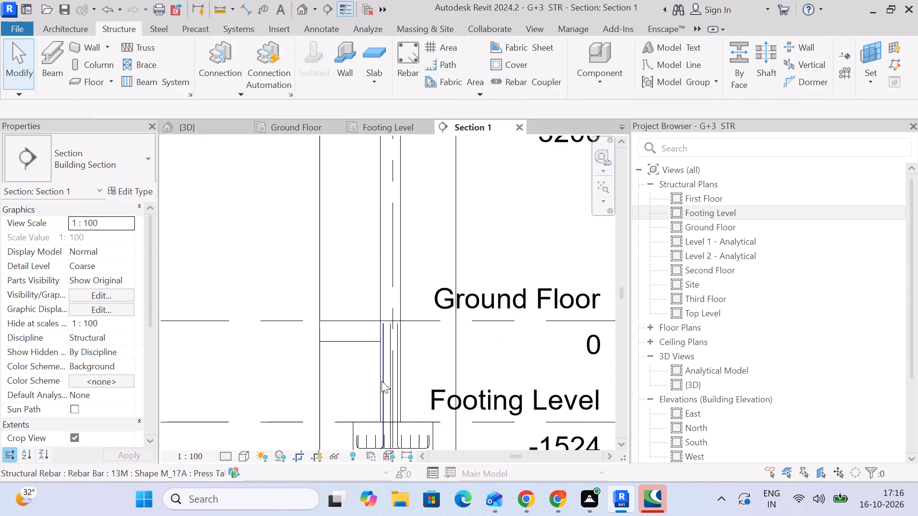
scroll(382, 381, up, 7)
scroll(379, 374, down, 5)
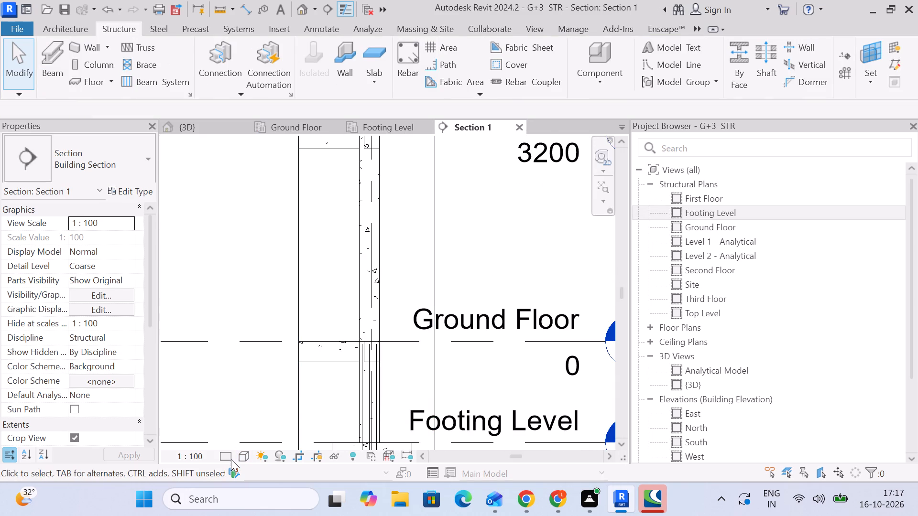
click(231, 459)
click(239, 438)
Extend the middle vertical bar's top end from near Ground Floor up the column to above the First Floor level.
scroll(357, 375, up, 4)
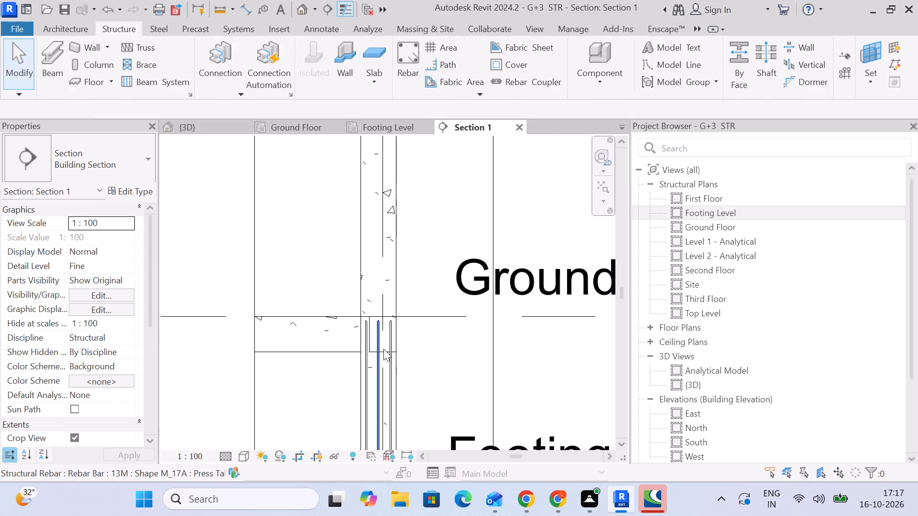
click(383, 349)
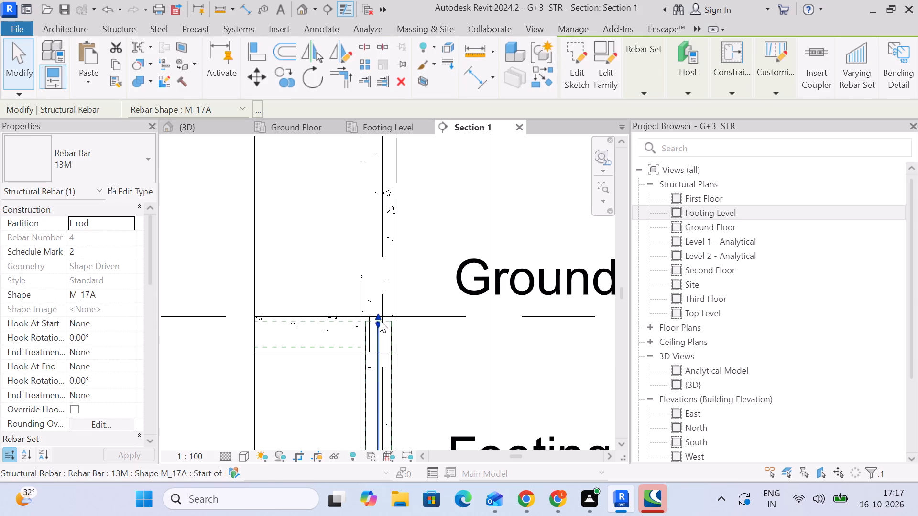
drag(380, 320, 392, 184)
scroll(391, 189, down, 4)
middle_drag(381, 230, 391, 450)
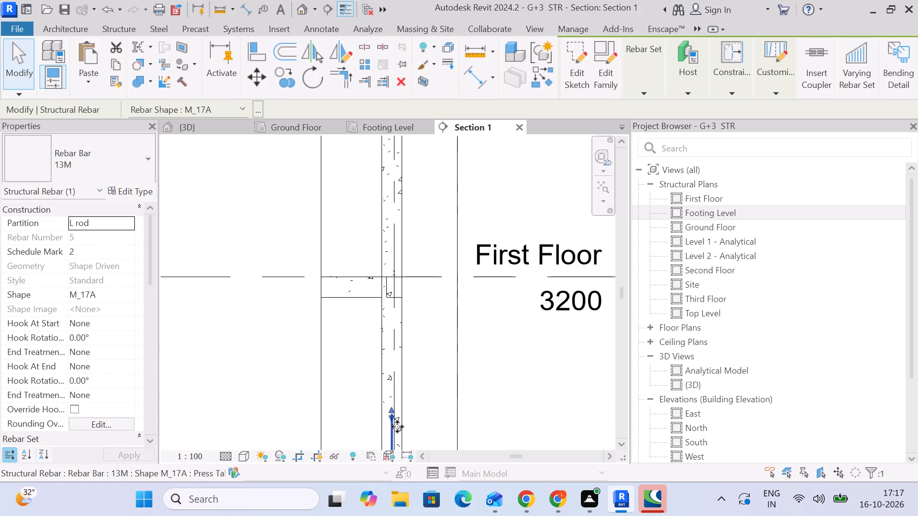
drag(391, 416, 382, 215)
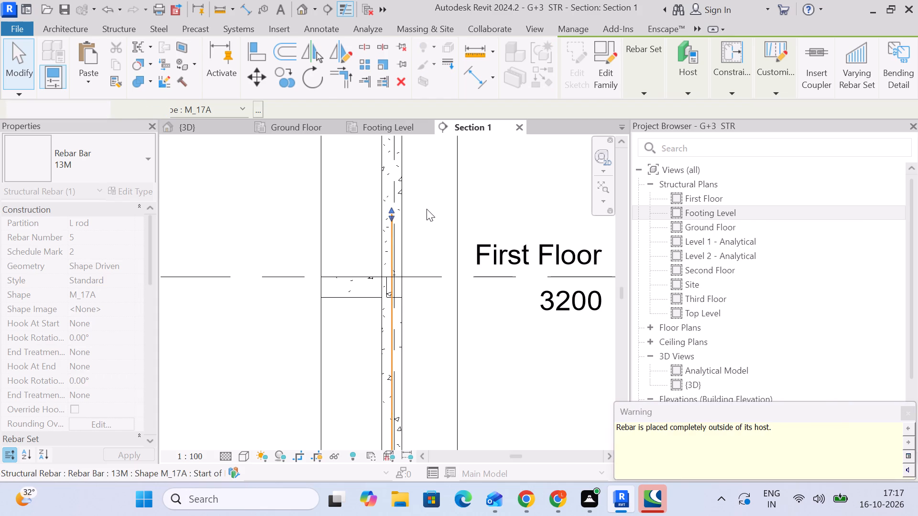
drag(394, 215, 392, 225)
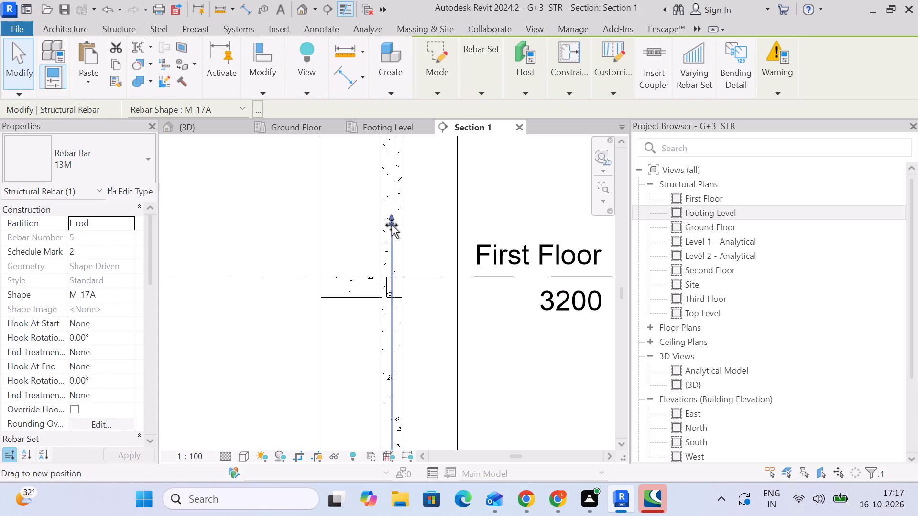
drag(392, 225, 389, 289)
middle_drag(453, 312, 458, 257)
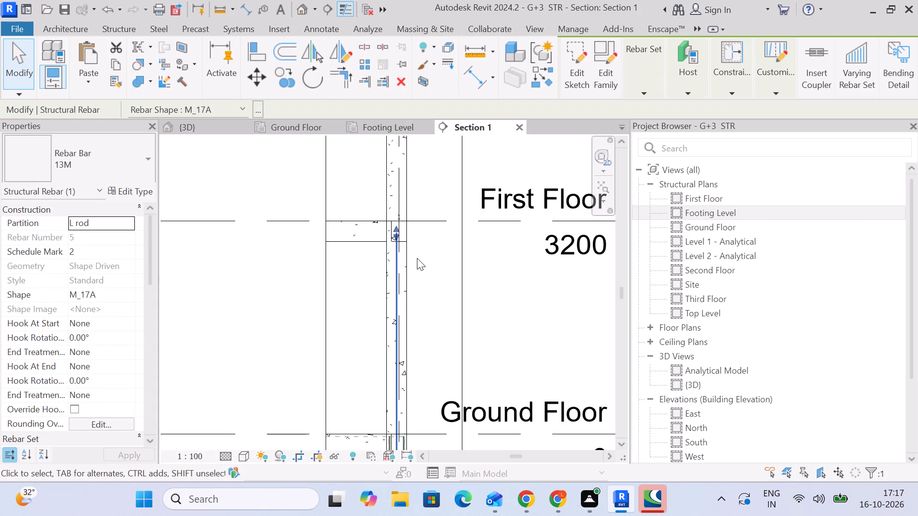
drag(394, 232, 404, 190)
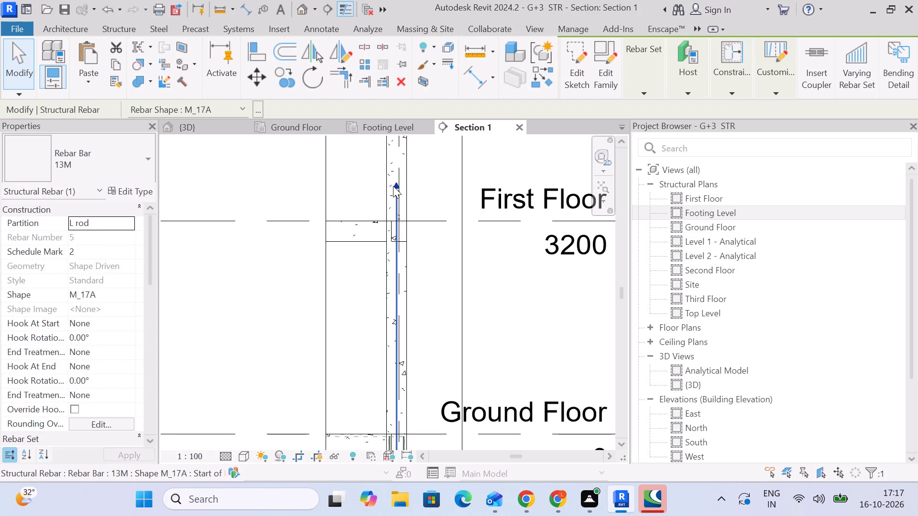
drag(399, 168, 400, 158)
click(449, 176)
Readjust the middle bar's top end so it projects a short distance above the First Floor beam.
middle_drag(426, 182, 411, 352)
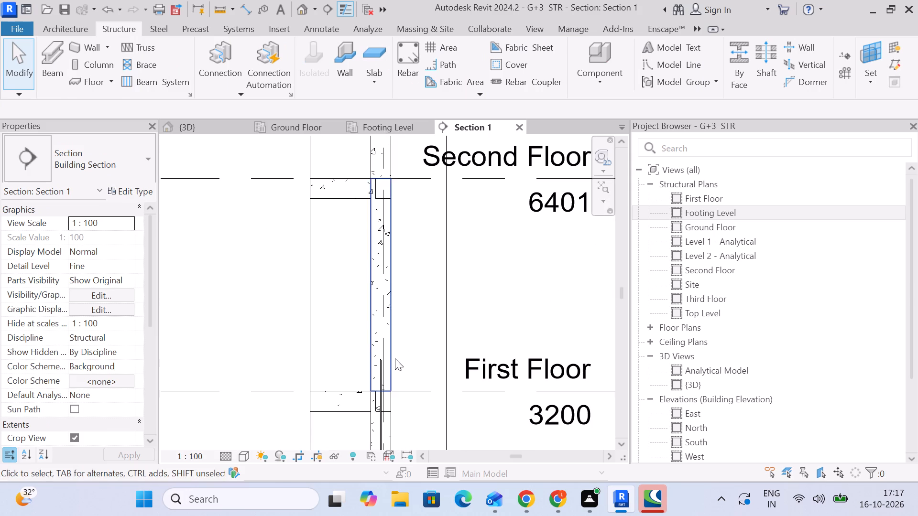
click(375, 371)
drag(380, 362, 384, 319)
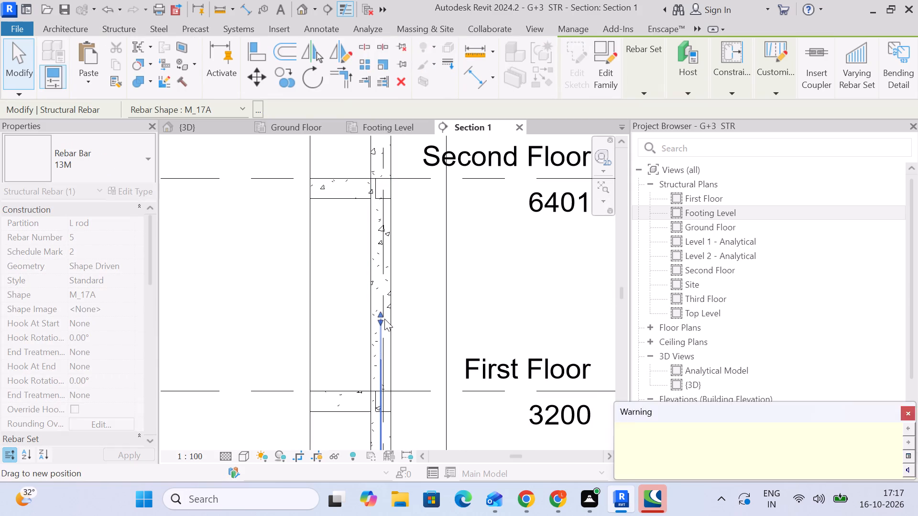
drag(381, 317, 377, 348)
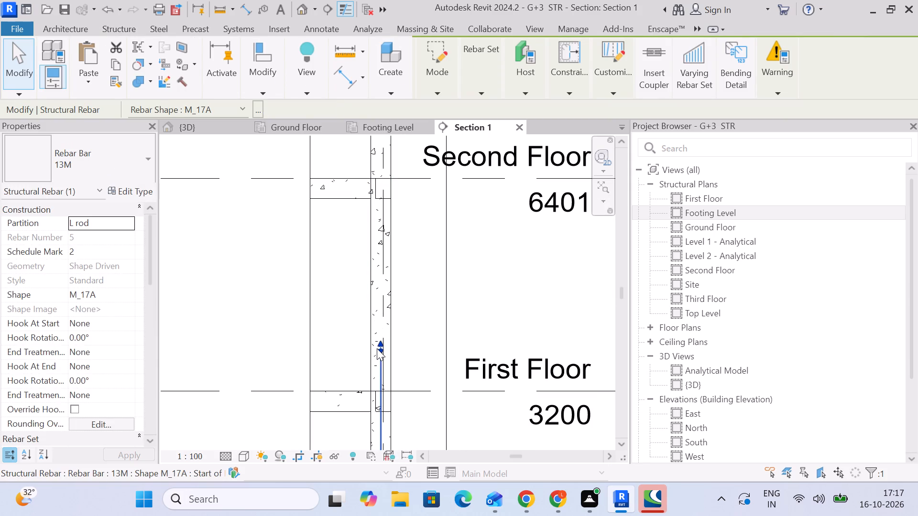
drag(380, 348, 384, 366)
scroll(381, 368, down, 2)
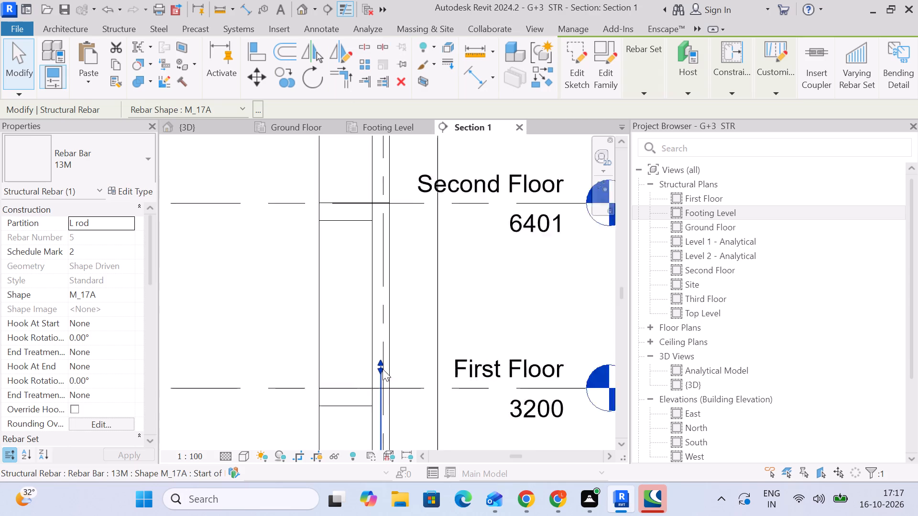
scroll(382, 369, down, 2)
middle_drag(430, 376, 458, 211)
scroll(396, 184, up, 1)
scroll(394, 204, down, 1)
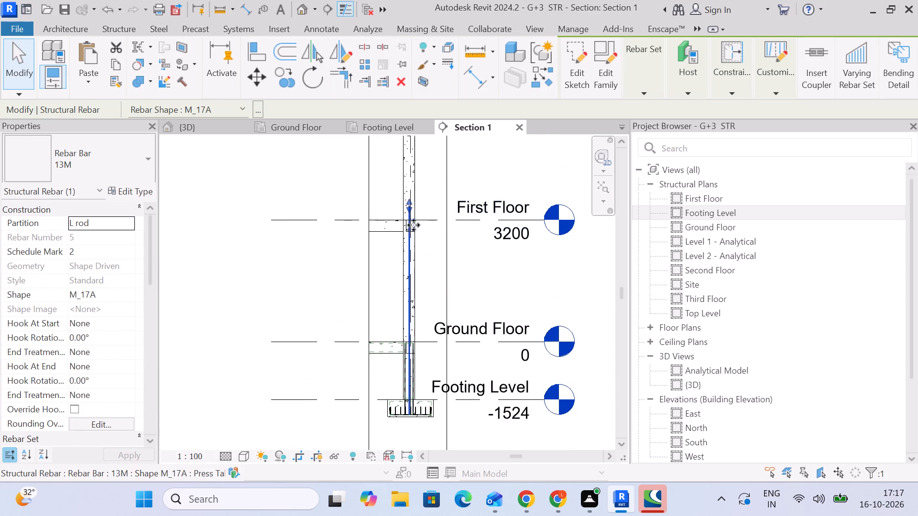
Shorten the middle vertical bar by lowering its top end from above First Floor to a short distance above Ground Floor.
scroll(420, 214, up, 1)
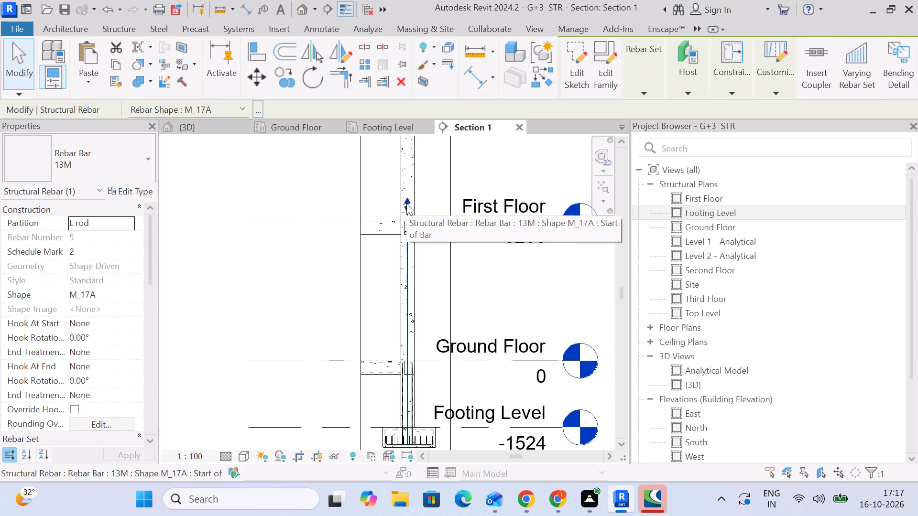
drag(406, 203, 419, 331)
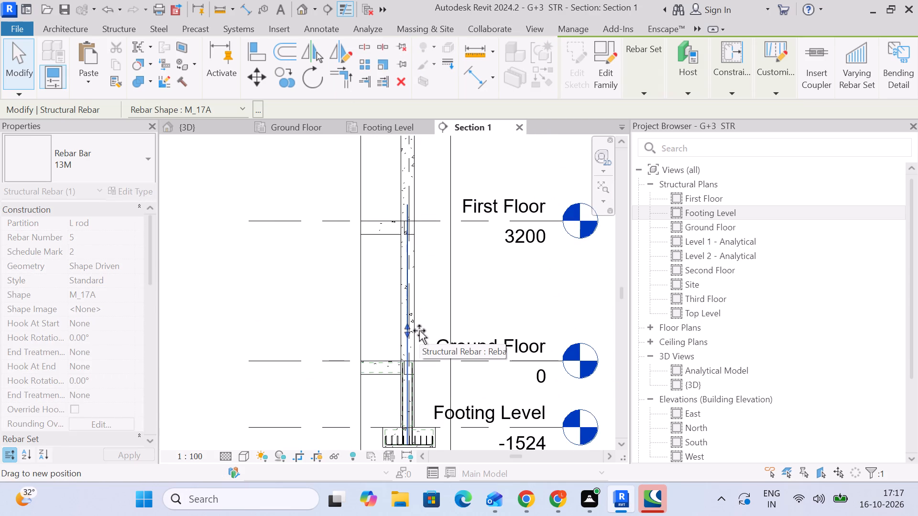
drag(419, 331, 419, 322)
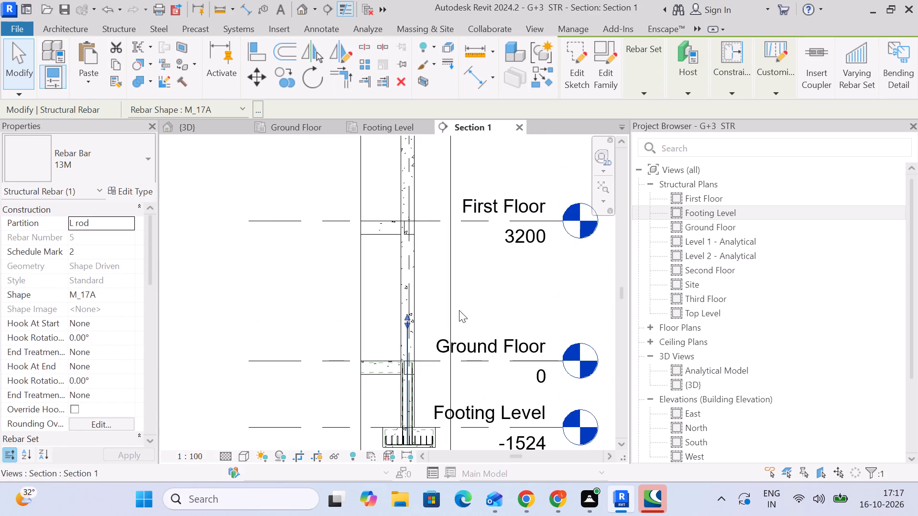
middle_drag(462, 307, 458, 240)
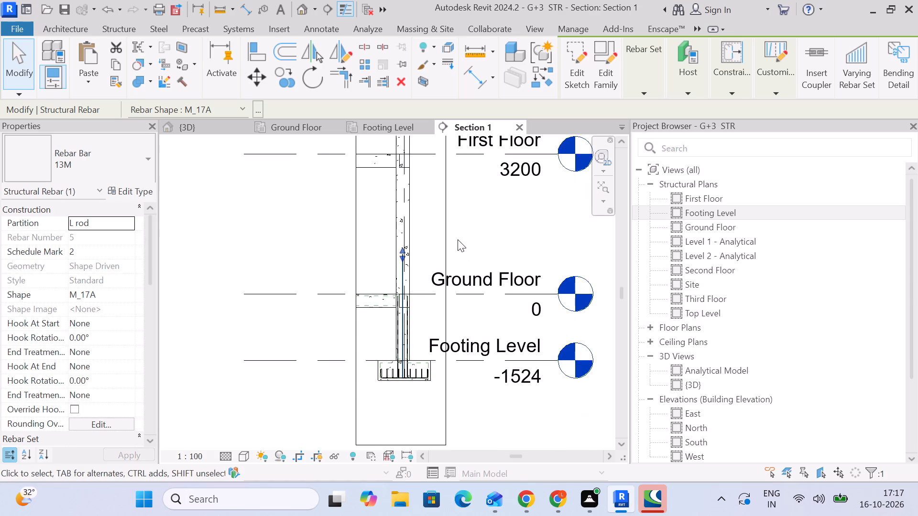
click(455, 245)
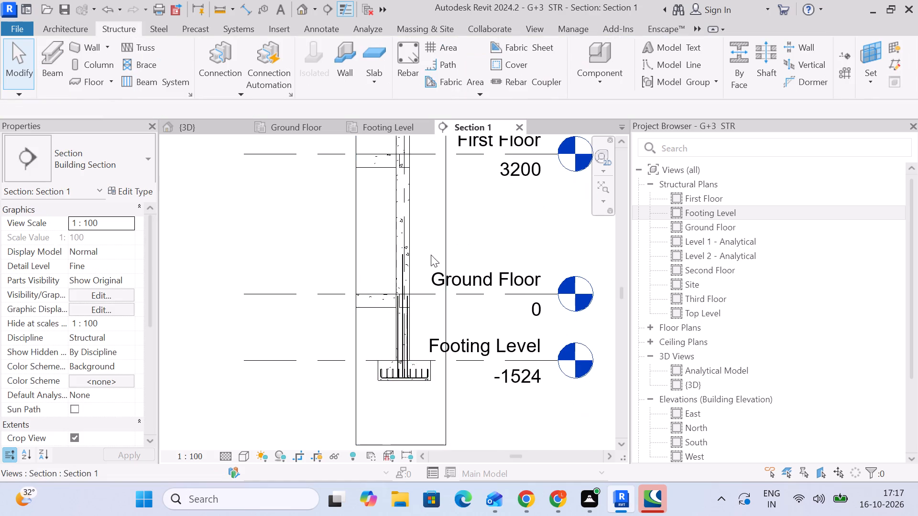
Extend the right outer bar's top end above Ground Floor to the same height as the middle bar.
scroll(400, 318, up, 9)
click(415, 283)
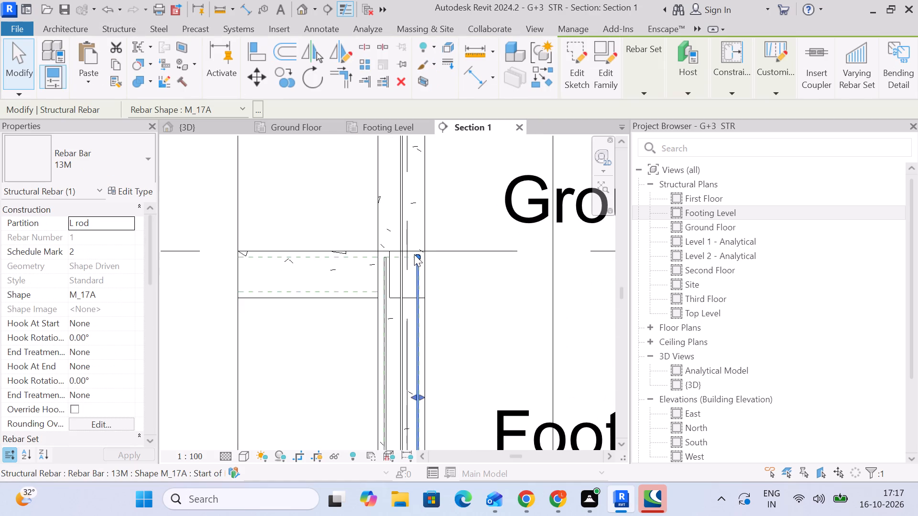
scroll(414, 254, down, 4)
middle_drag(448, 295, 438, 299)
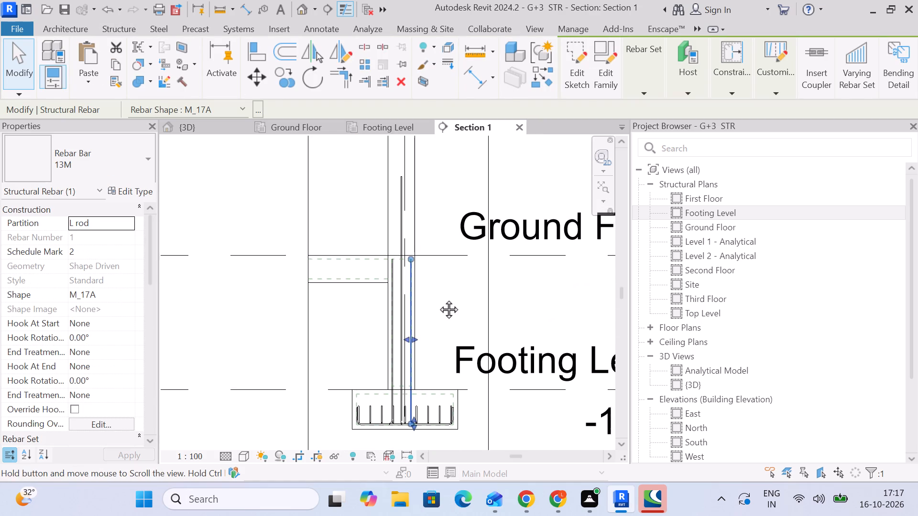
middle_drag(438, 299, 416, 303)
middle_drag(399, 290, 381, 386)
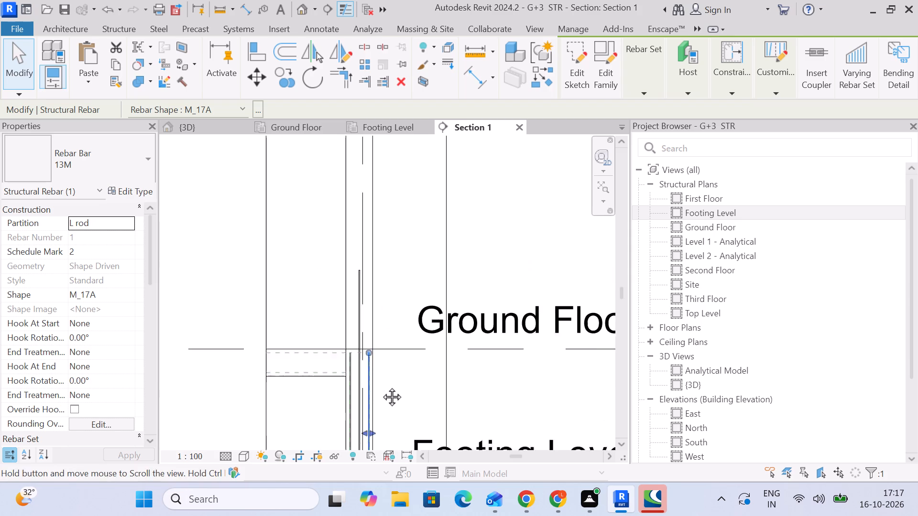
middle_drag(381, 386, 381, 387)
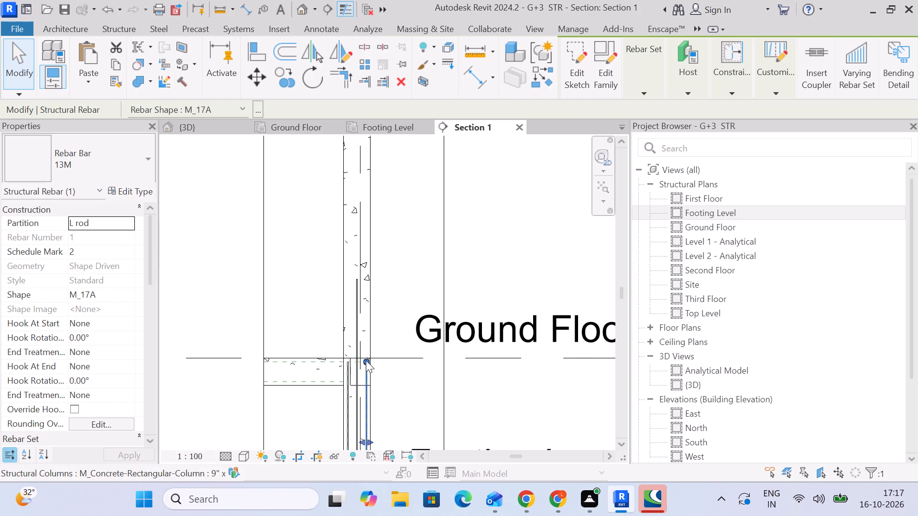
drag(366, 360, 365, 280)
Extend the left outer bar's top end above Ground Floor, level with the other two bars.
scroll(345, 378, up, 4)
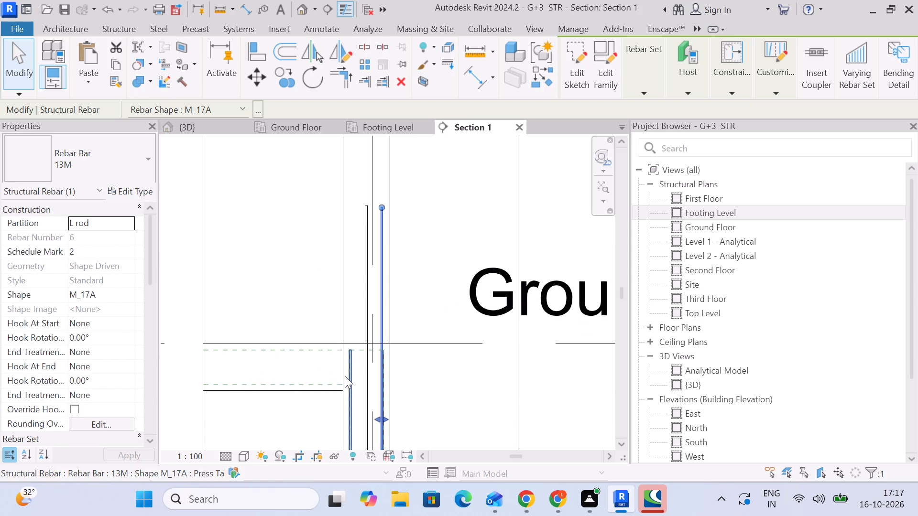
click(348, 372)
drag(348, 349, 348, 349)
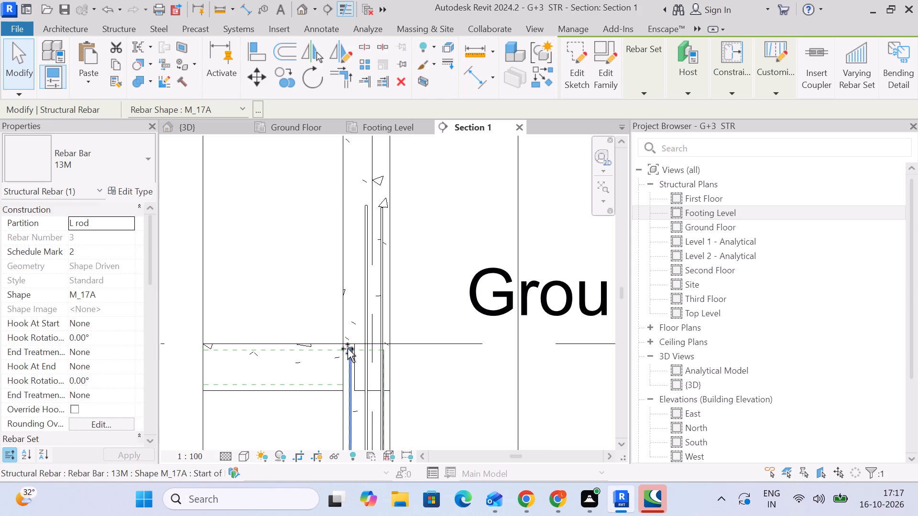
drag(348, 349, 350, 207)
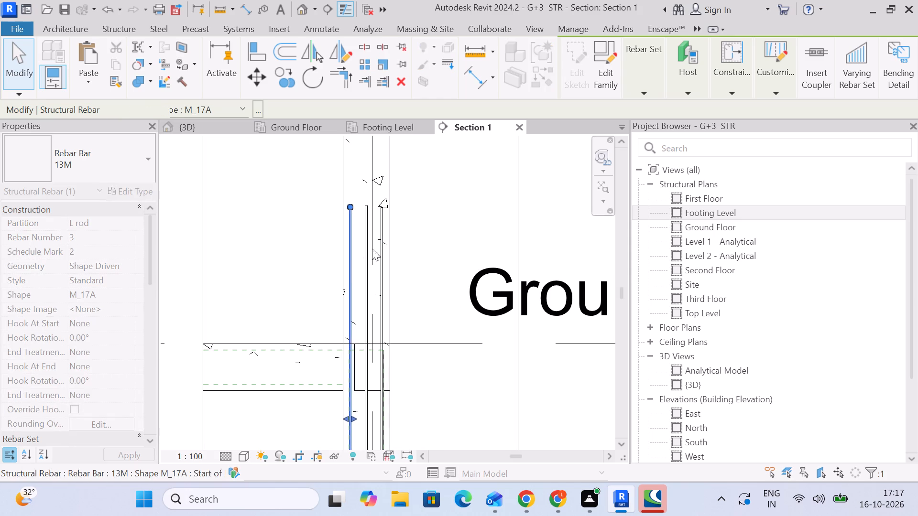
scroll(409, 275, down, 4)
middle_drag(409, 276, 388, 251)
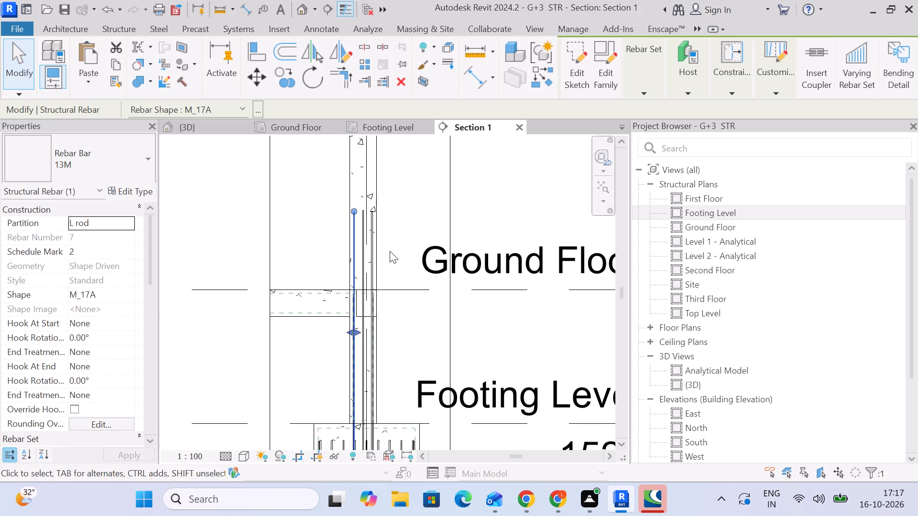
click(390, 248)
Examine the positions of the column's bars against its cover lines in the Footing Level plan.
click(384, 126)
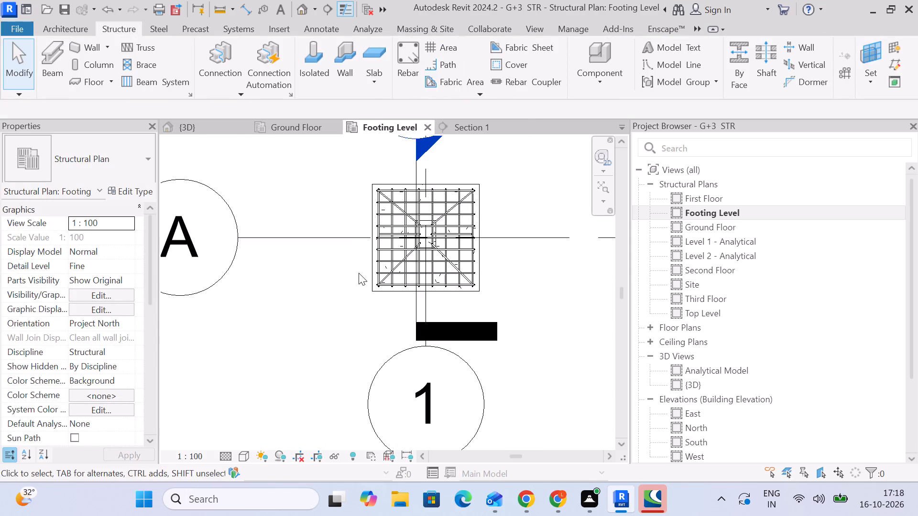
scroll(432, 242, up, 12)
scroll(457, 271, up, 1)
middle_drag(457, 271, 439, 330)
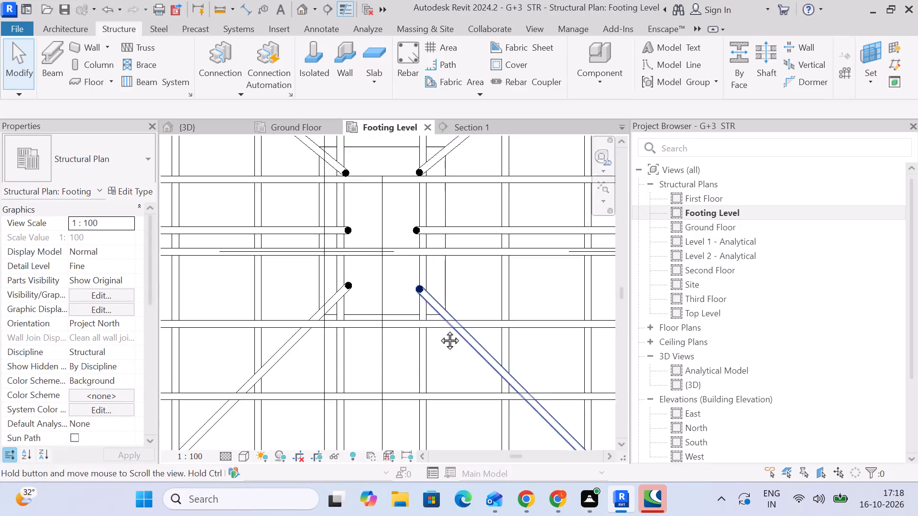
middle_drag(439, 330, 434, 334)
click(416, 313)
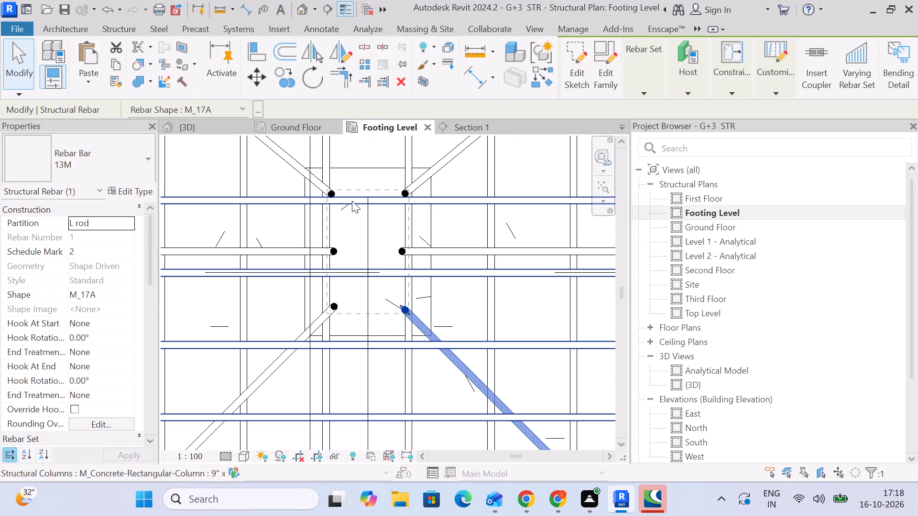
scroll(356, 222, up, 4)
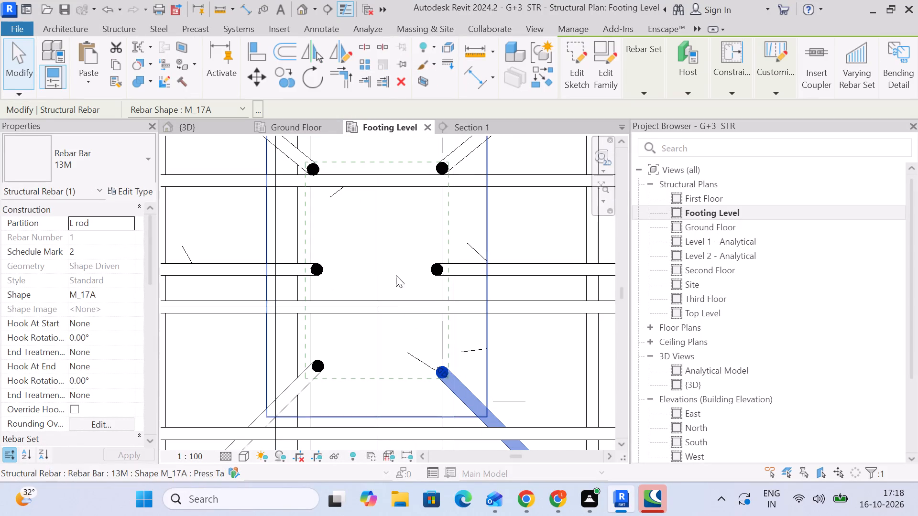
click(467, 275)
click(470, 151)
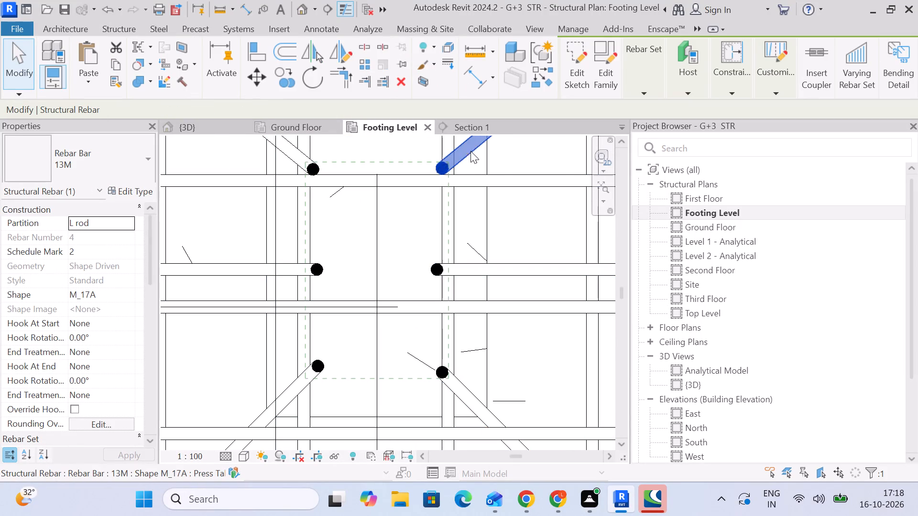
click(280, 409)
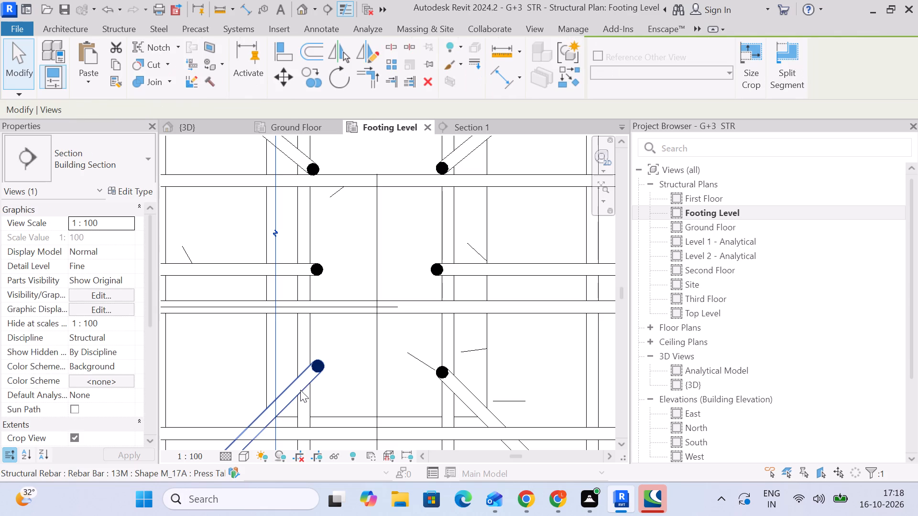
Nudge the lower-left corner bar outward towards the lower-left corner of the column's rebar cover outline.
click(308, 380)
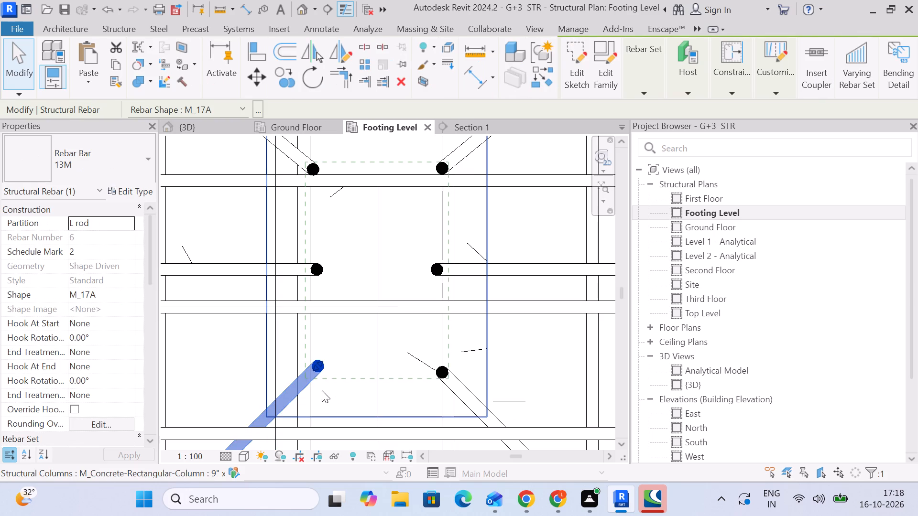
key(Left)
key(Down)
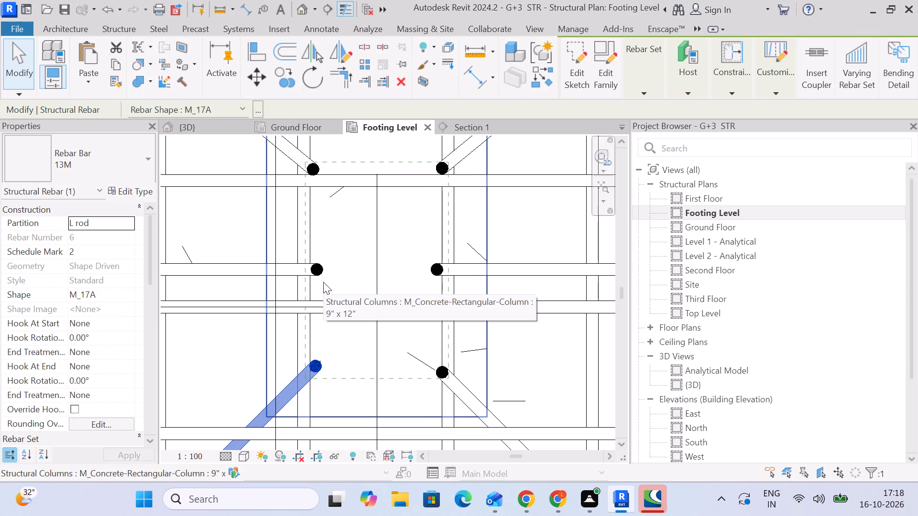
key(Left)
key(Down)
key(Left)
key(Down)
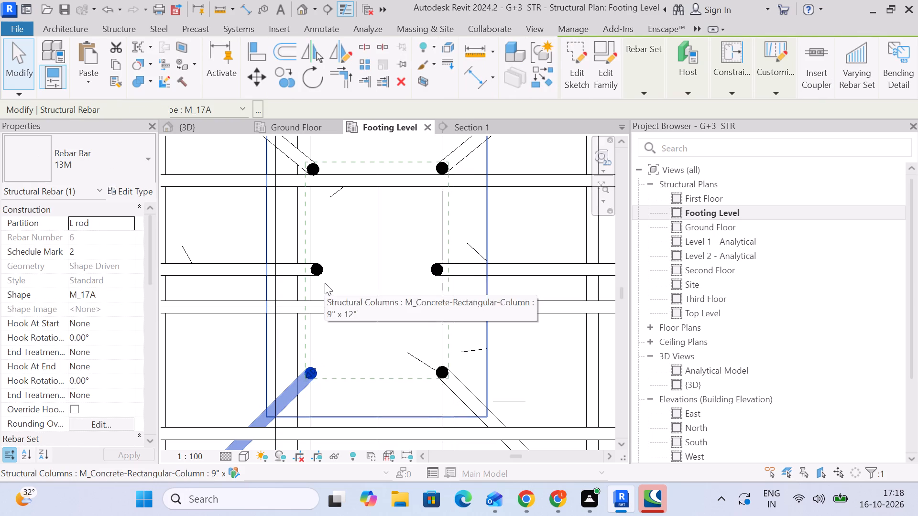
key(Down)
key(Up)
key(Right)
key(Up)
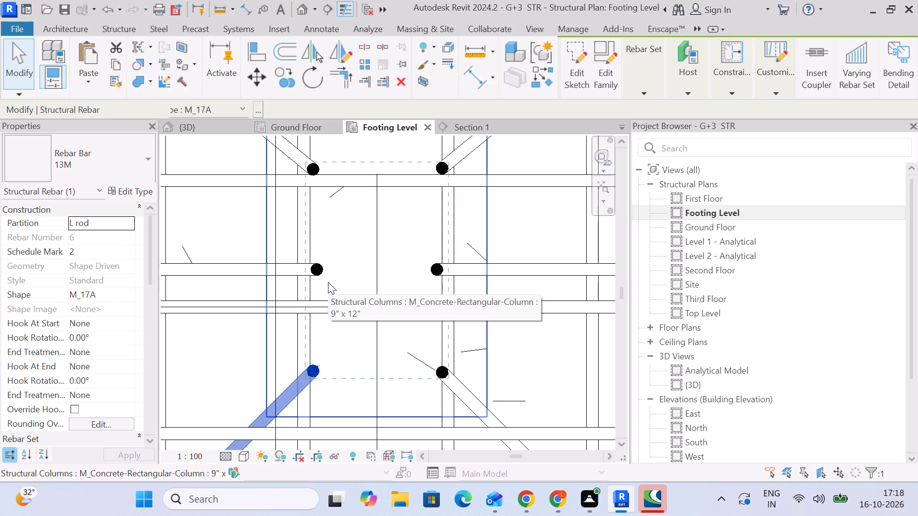
key(Left)
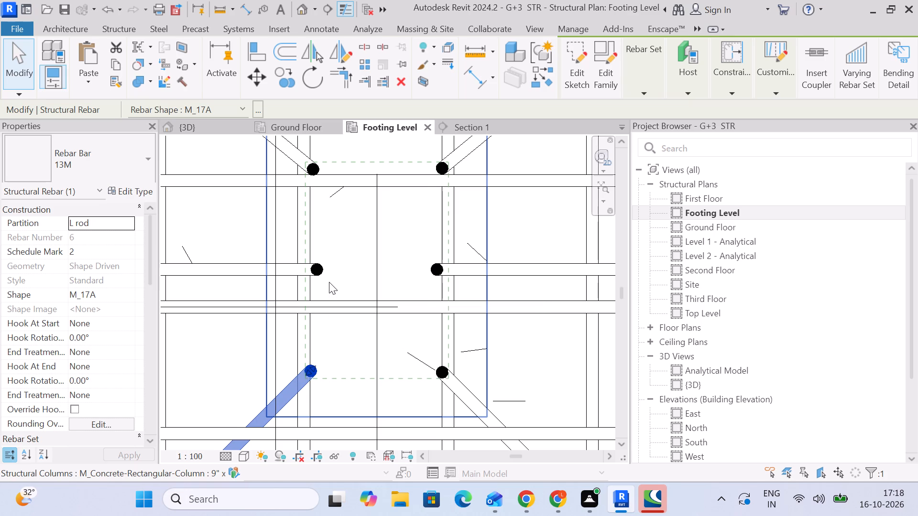
key(Down)
key(Right)
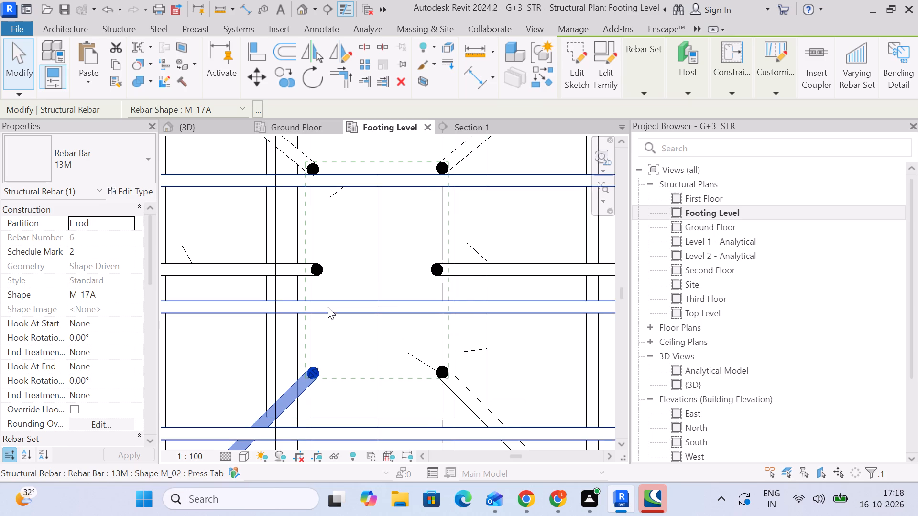
Fine-tune the lower-left corner bar so its edge meets the left cover line and sits just inside the bottom one.
scroll(319, 374, up, 7)
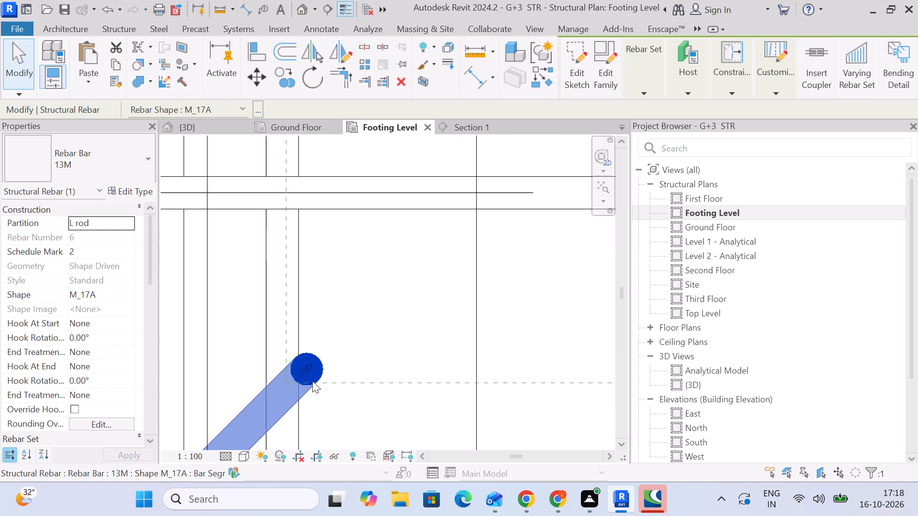
key(Left)
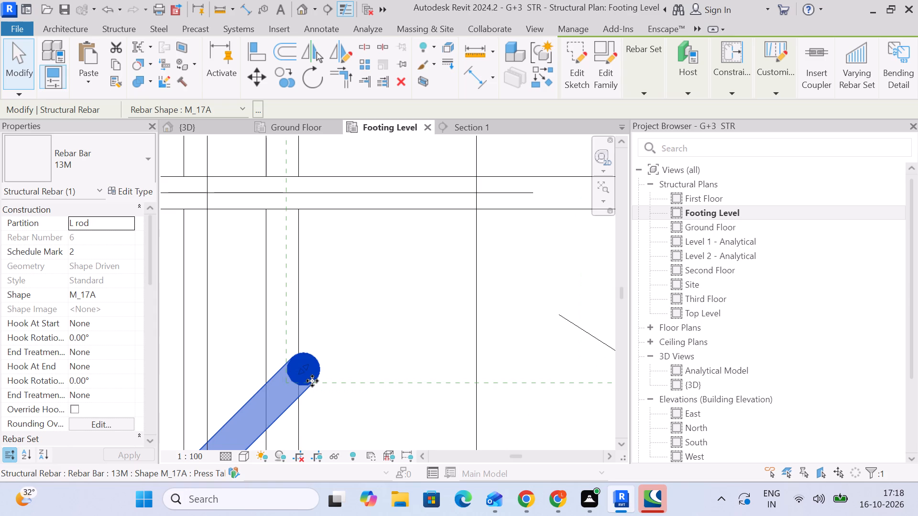
scroll(307, 382, up, 4)
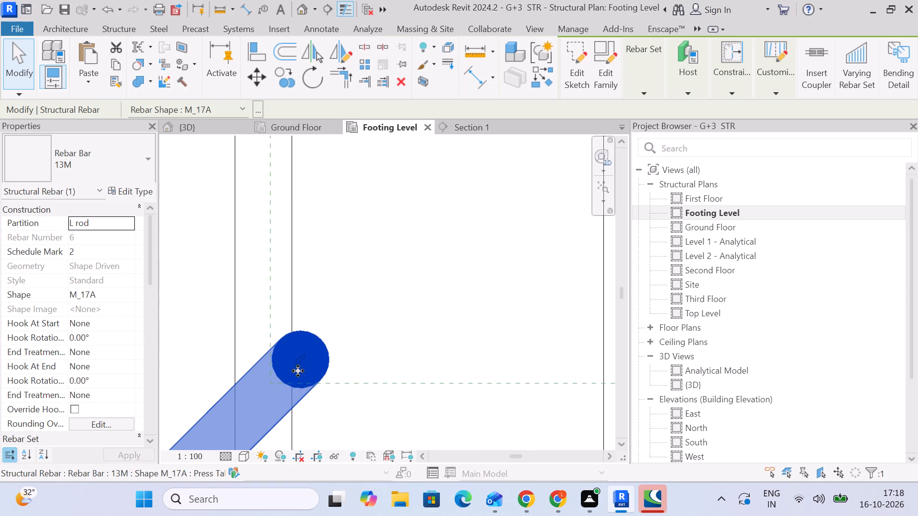
scroll(298, 371, down, 2)
scroll(298, 371, up, 5)
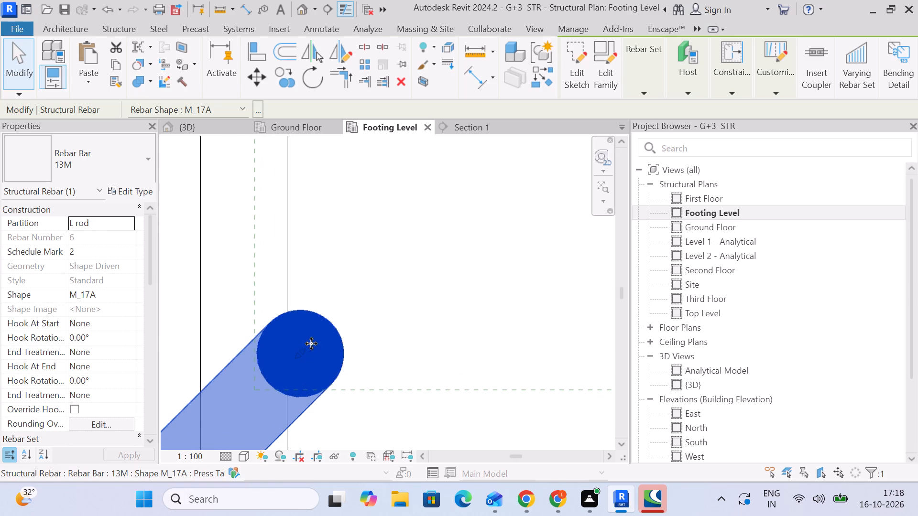
drag(314, 339, 312, 335)
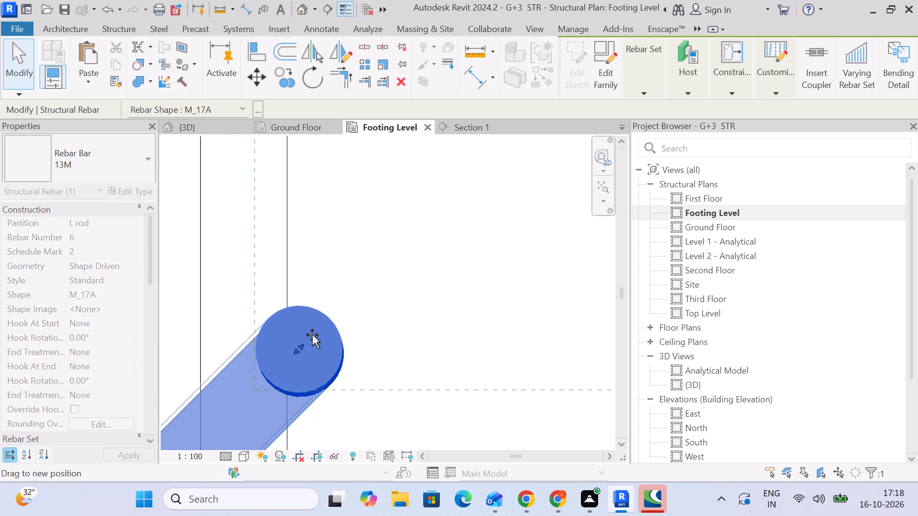
drag(312, 335, 311, 334)
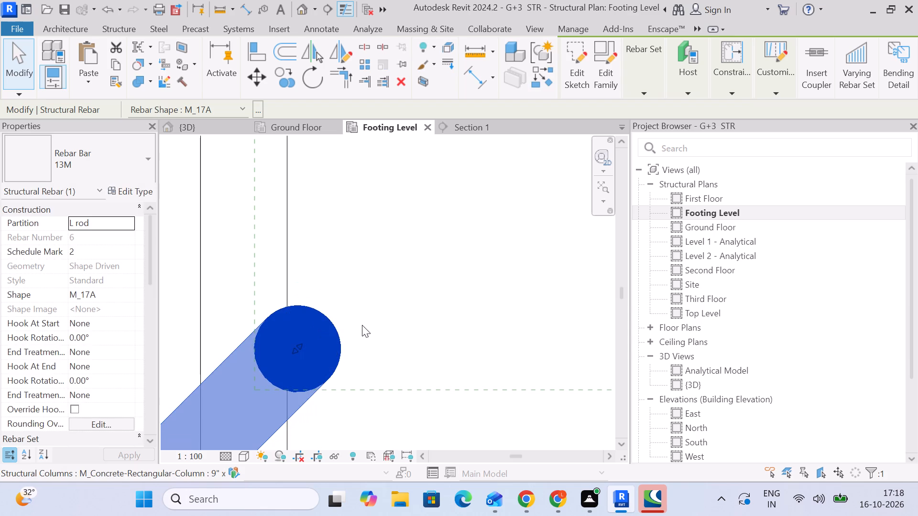
drag(321, 330, 321, 325)
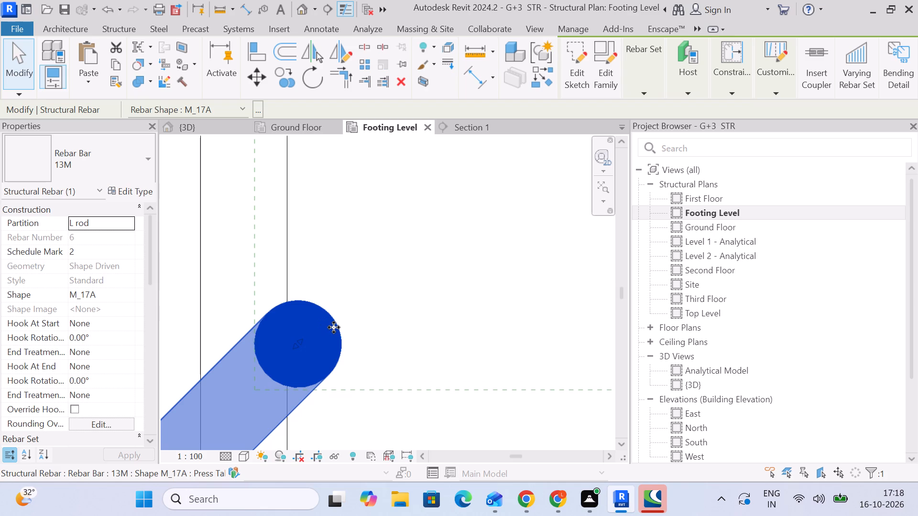
click(395, 341)
scroll(403, 349, down, 4)
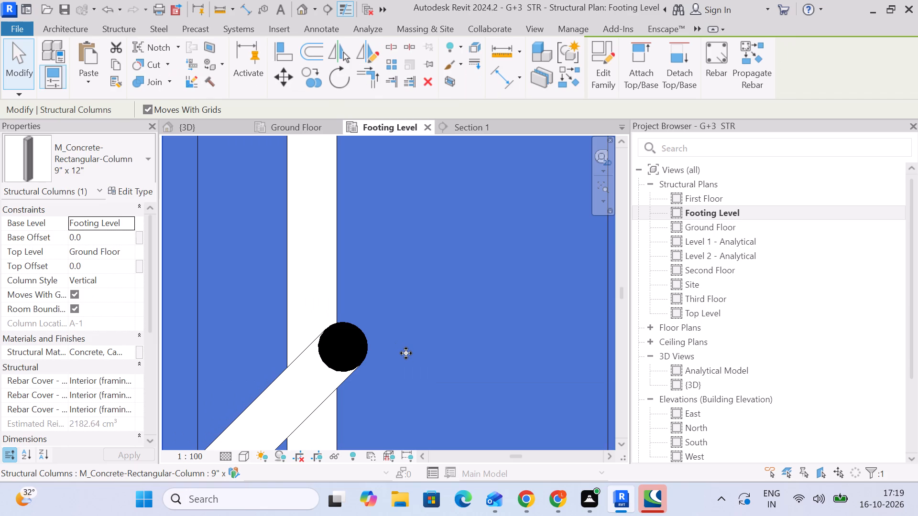
key(Escape)
Nudge the left middle bar outward to the column's left cover line in the Footing Level plan.
scroll(363, 355, down, 4)
middle_drag(381, 387, 338, 256)
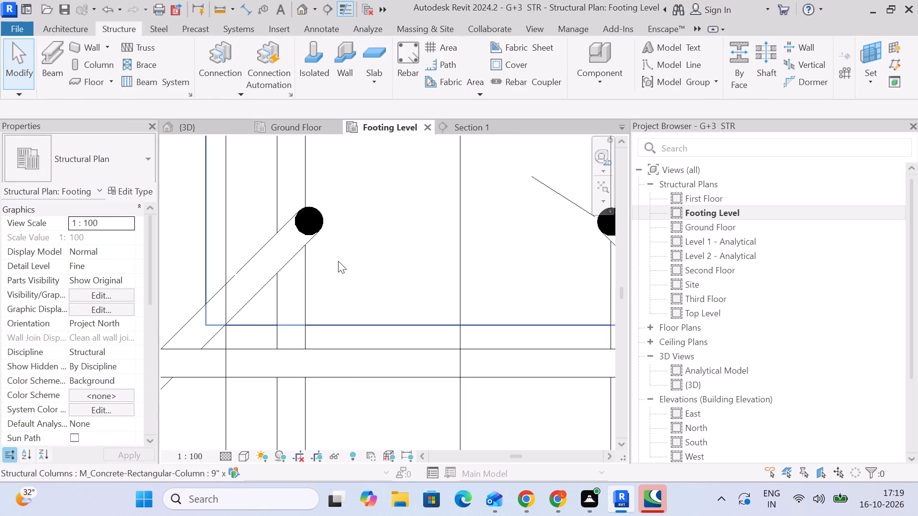
scroll(339, 262, down, 4)
click(329, 239)
middle_drag(376, 215, 376, 473)
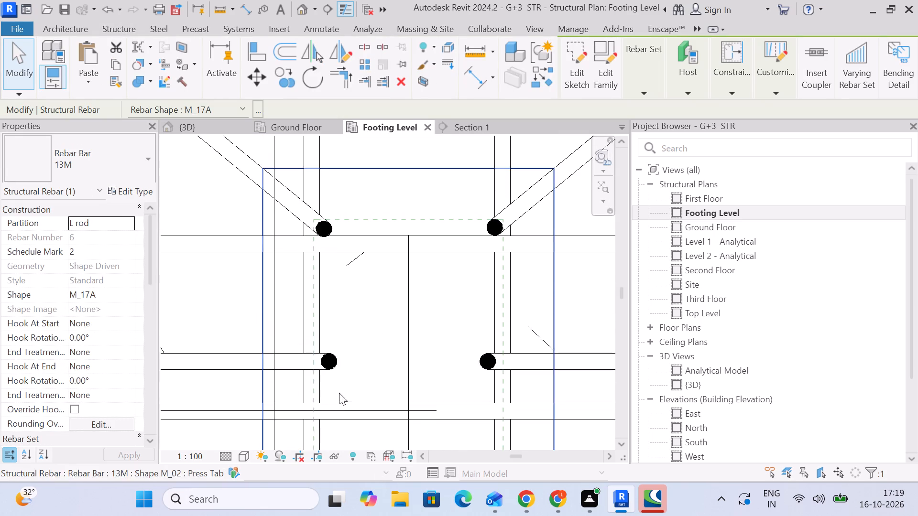
click(334, 356)
middle_drag(364, 362, 402, 260)
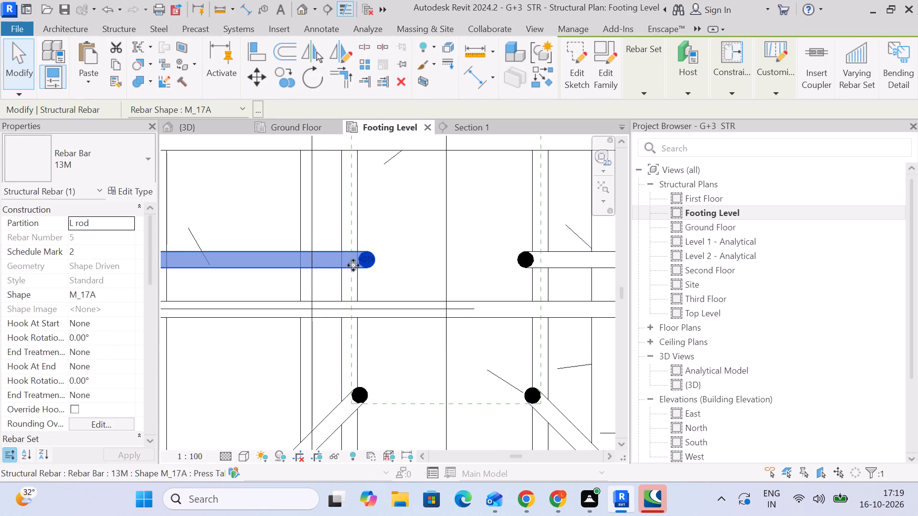
middle_drag(416, 257, 417, 393)
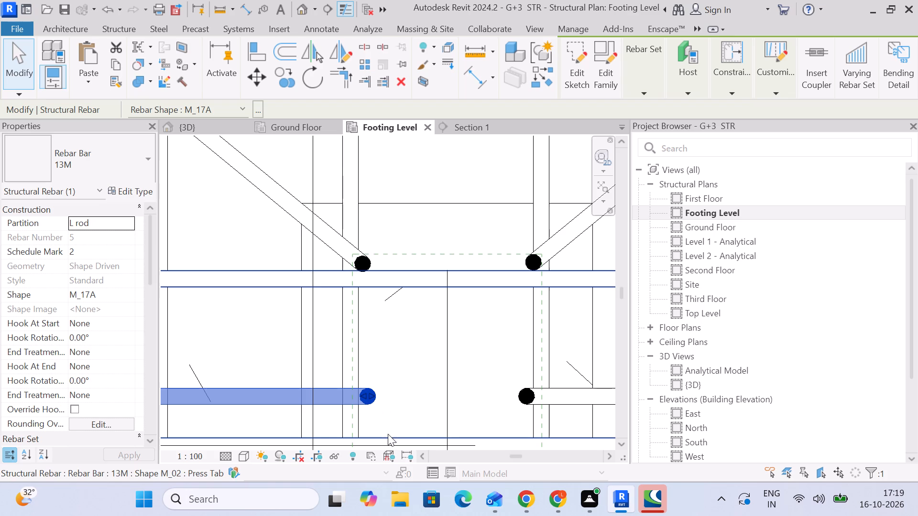
key(Left)
key(Left)
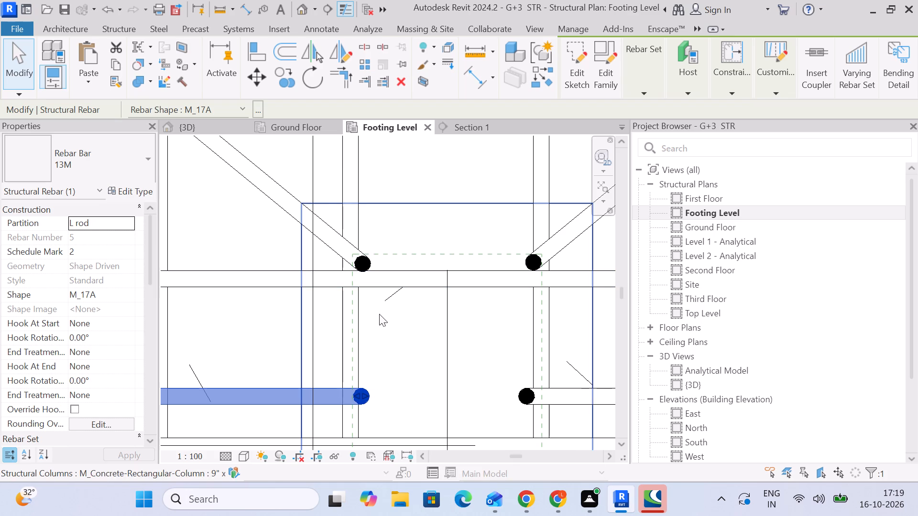
Nudge the upper-left corner bar outward into the upper-left corner of the column's rebar cover outline.
click(369, 267)
scroll(367, 266, up, 10)
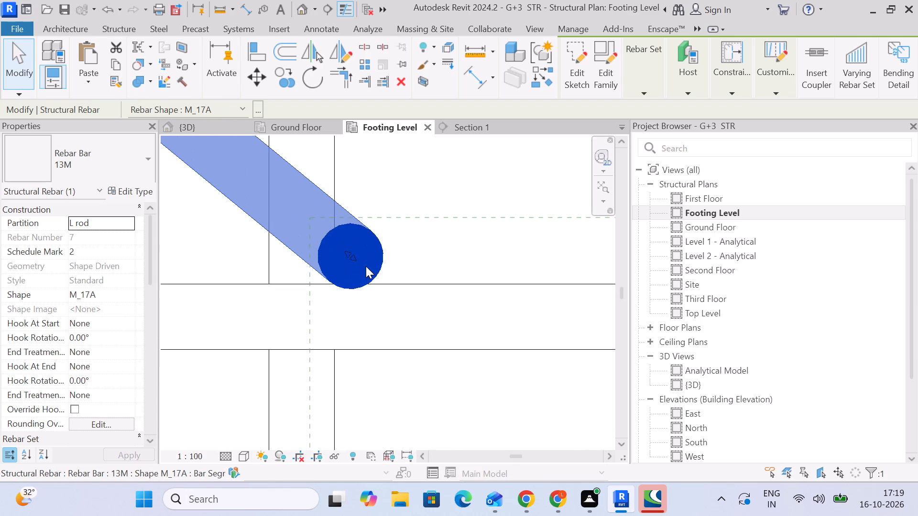
key(Up)
key(Left)
key(Left)
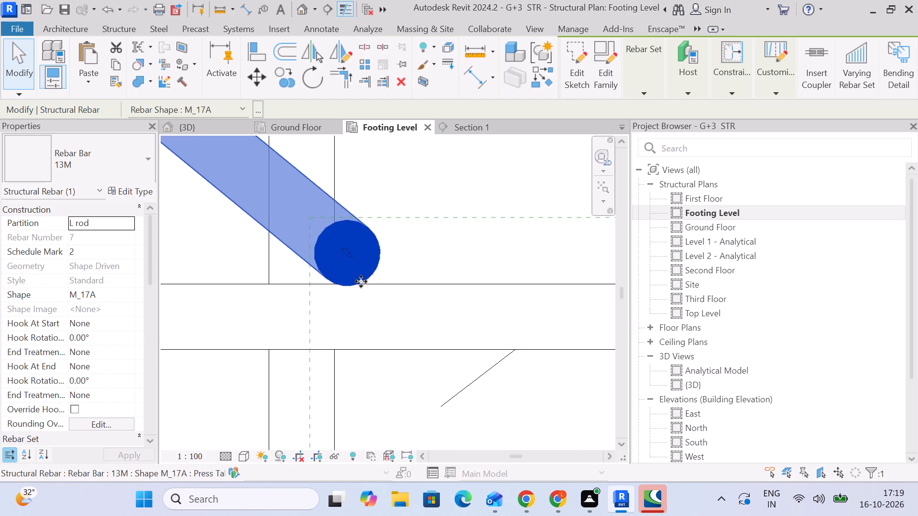
key(Up)
key(Left)
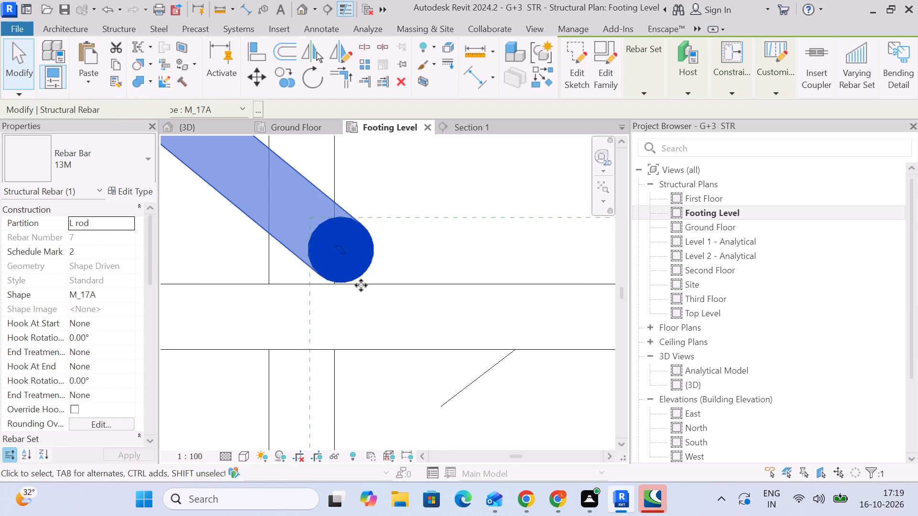
scroll(368, 297, down, 15)
middle_drag(370, 328, 361, 214)
key(Escape)
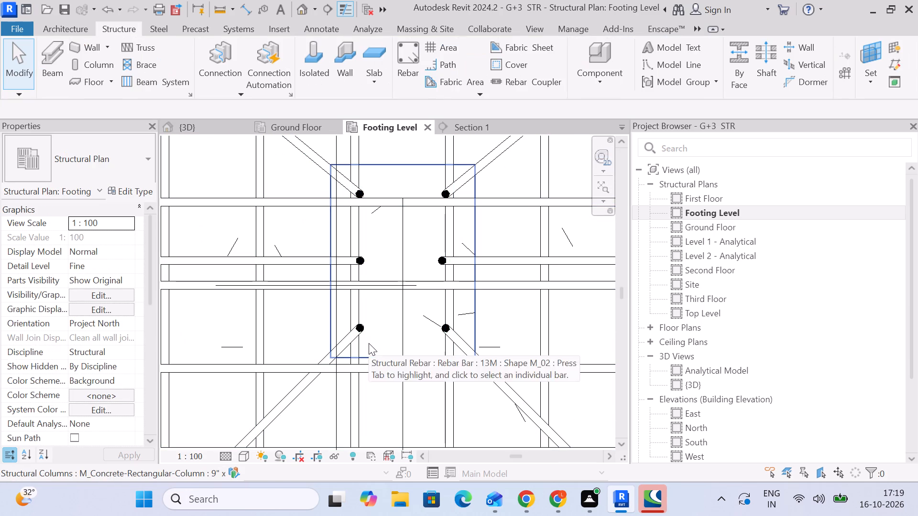
Nudge the right middle bar outward to the column's right cover line, in line with the right corner bars.
scroll(448, 255, up, 5)
click(471, 266)
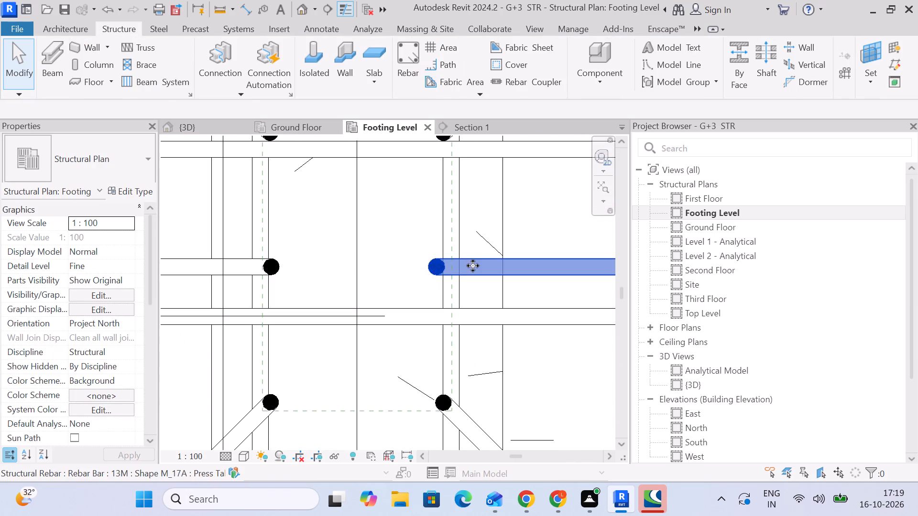
scroll(452, 263, up, 6)
key(Right)
key(Right)
key(Right)
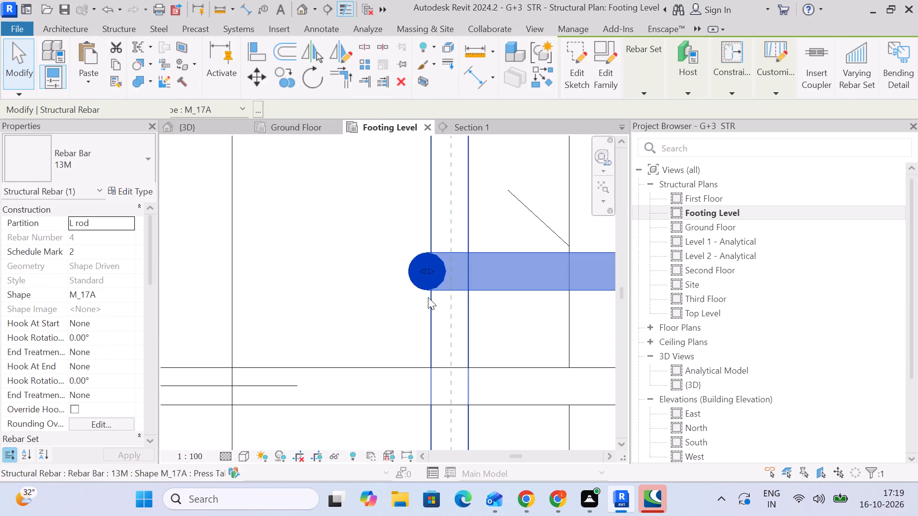
key(Right)
scroll(440, 302, down, 12)
scroll(478, 407, up, 6)
scroll(420, 291, up, 5)
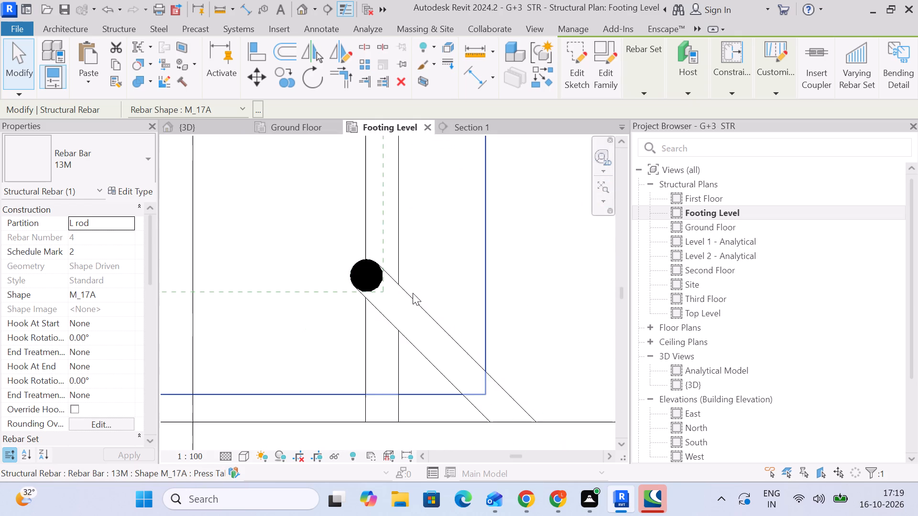
scroll(405, 294, down, 4)
middle_drag(405, 294, 406, 515)
scroll(406, 166, up, 4)
scroll(408, 181, down, 7)
key(Escape)
scroll(407, 218, down, 5)
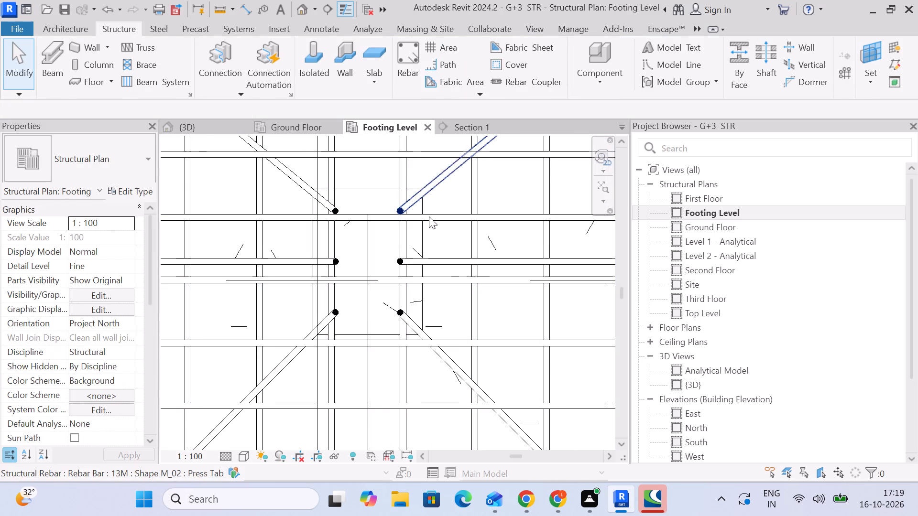
In Section 1, extend the right middle bar's top end above Ground Floor to about the outer bars' height.
click(446, 266)
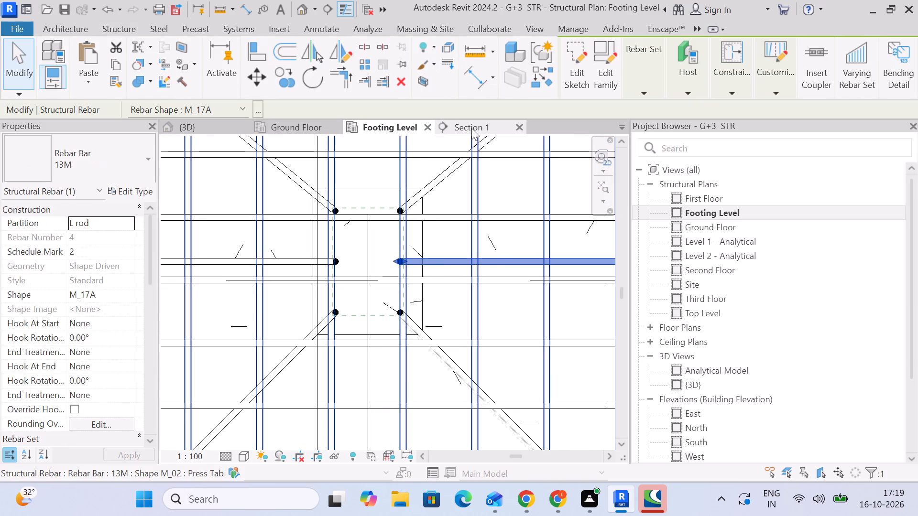
click(471, 127)
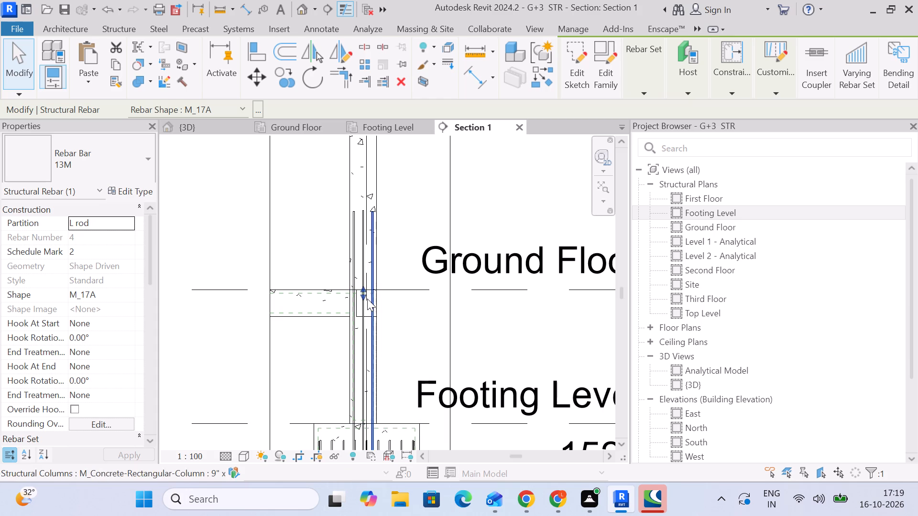
middle_drag(365, 254, 346, 343)
scroll(339, 349, up, 3)
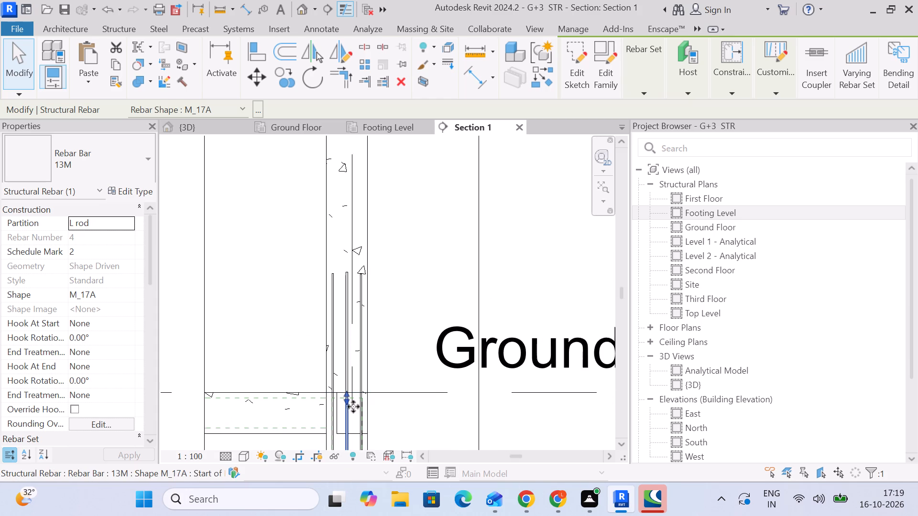
drag(348, 395, 358, 278)
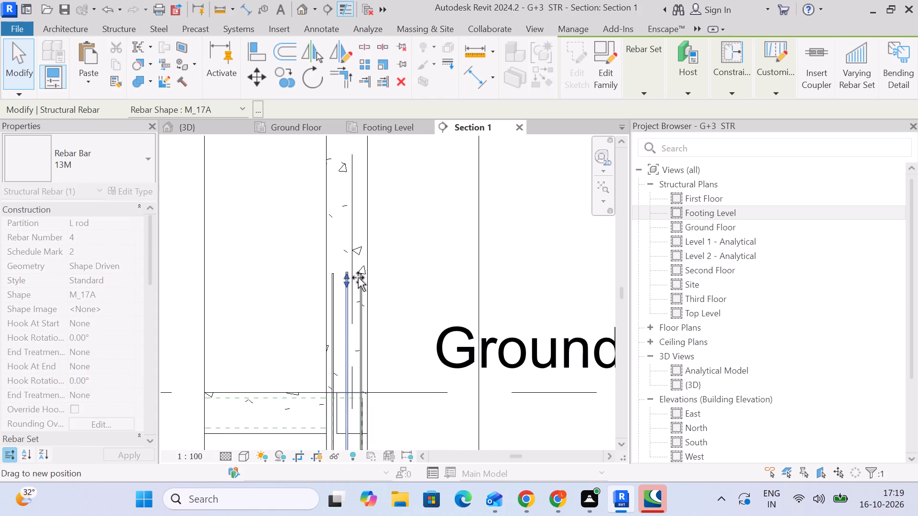
drag(358, 278, 358, 277)
scroll(340, 272, up, 10)
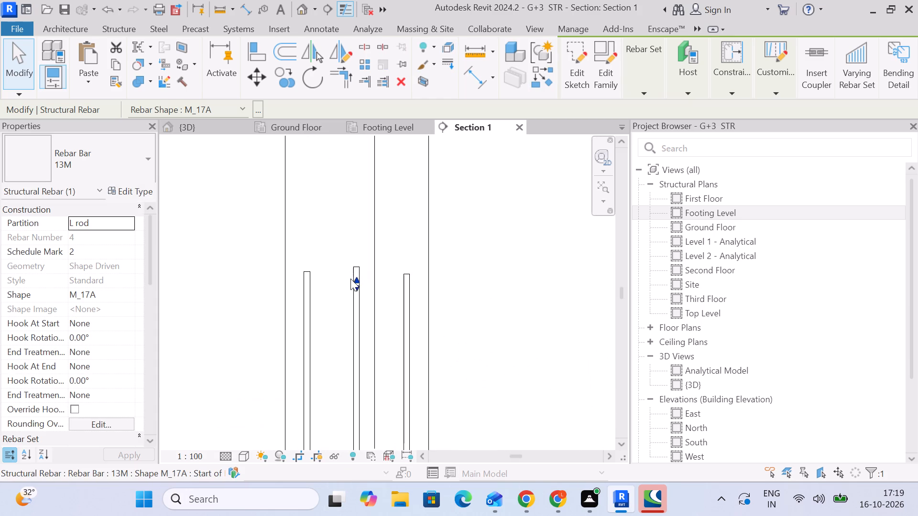
drag(358, 284, 359, 269)
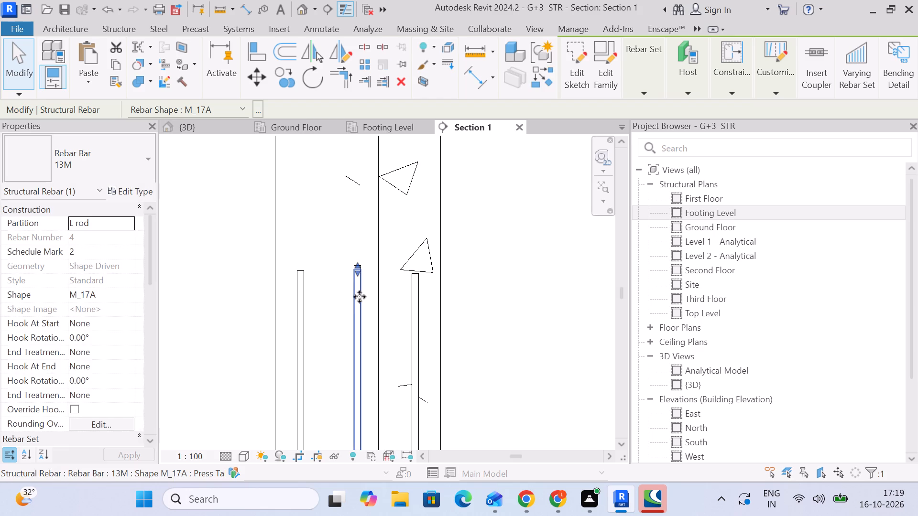
drag(356, 269, 355, 279)
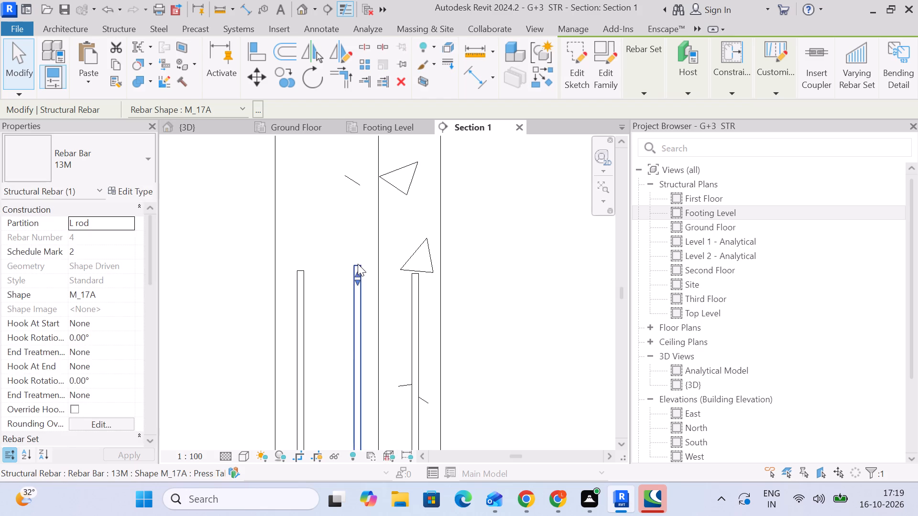
Lower the left middle bar's top end in Section 1 to match the tops of the neighbouring bars.
click(358, 264)
drag(359, 263, 362, 277)
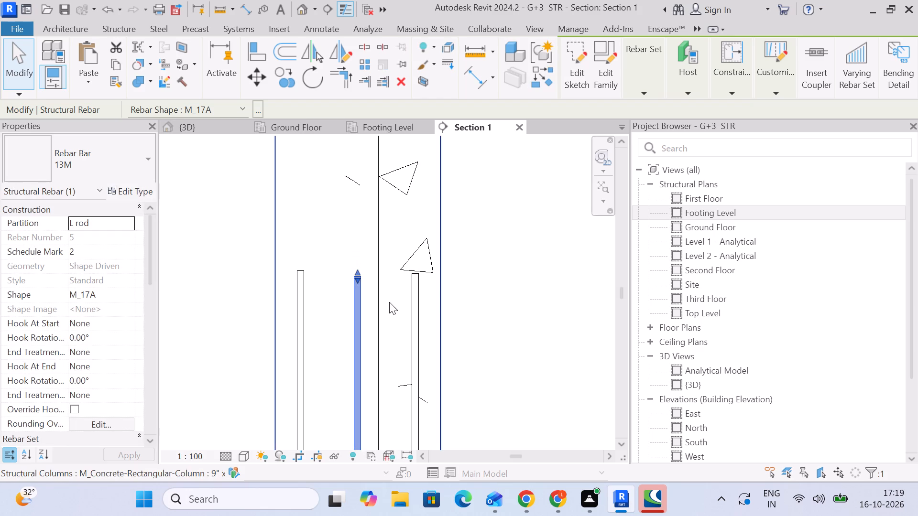
click(412, 300)
click(463, 313)
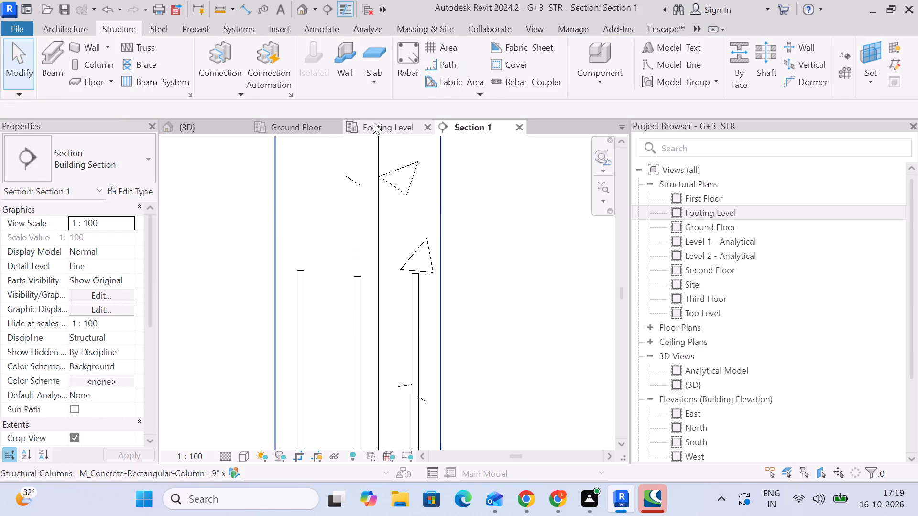
Move the Section 1 line in the Footing Level plan rightward to the column's centre, just past the vertical grid line.
click(373, 122)
scroll(415, 248, down, 6)
scroll(423, 392, down, 6)
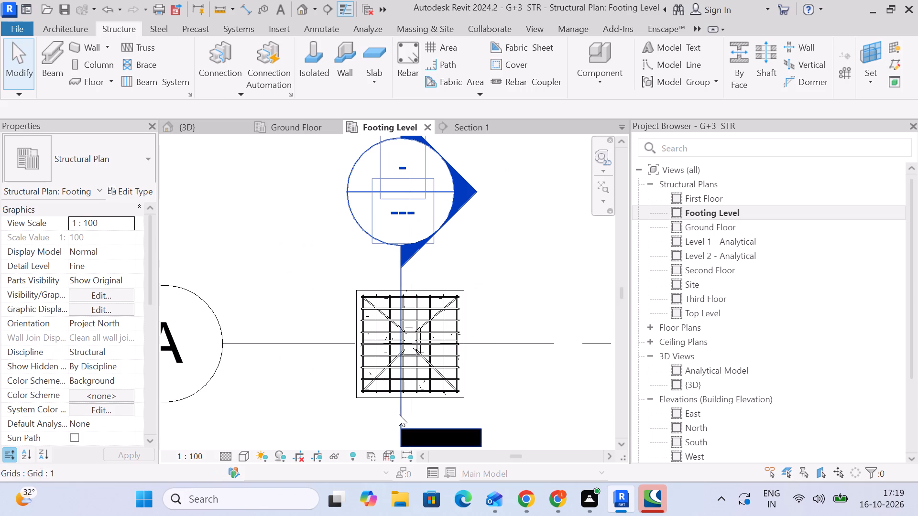
click(398, 414)
scroll(400, 329, up, 9)
middle_drag(447, 396, 393, 315)
scroll(364, 379, down, 4)
middle_drag(365, 382, 356, 290)
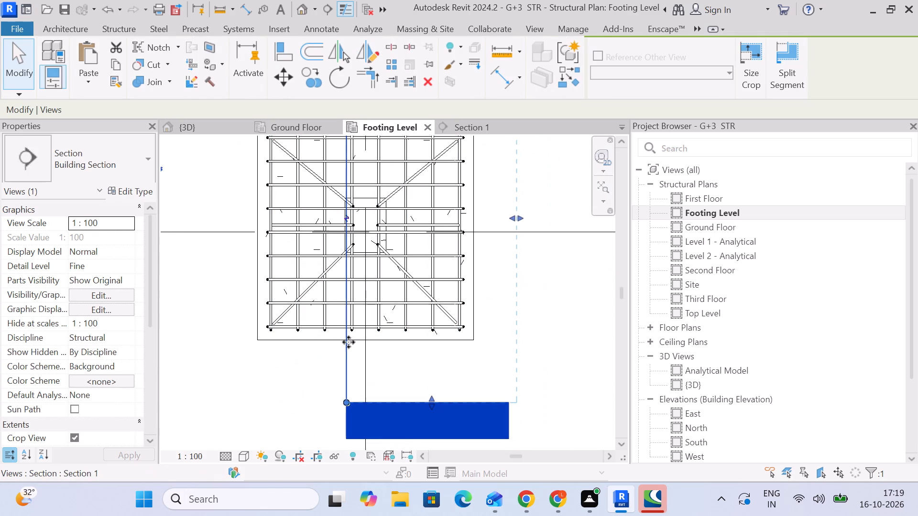
drag(346, 361, 368, 362)
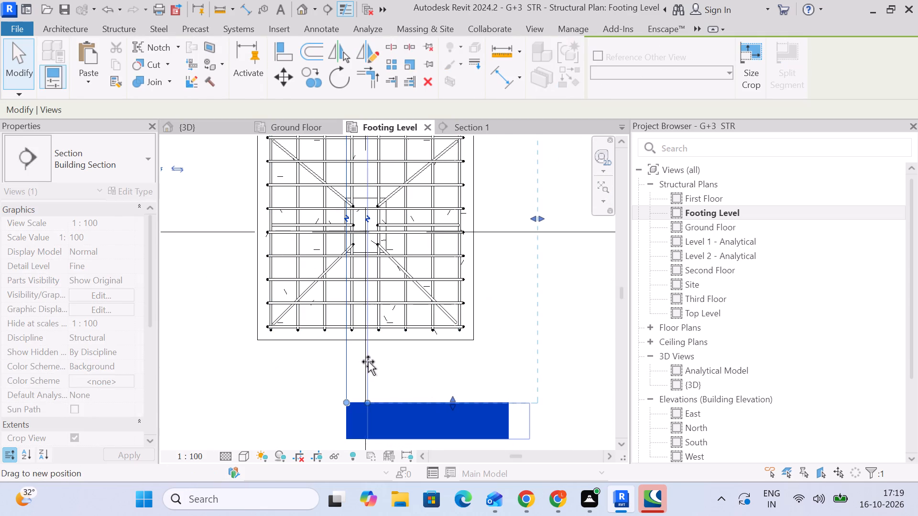
drag(368, 362, 367, 362)
In Section 1, extend the right outer bar's top end above Ground Floor, about level with the middle bar's top.
click(453, 125)
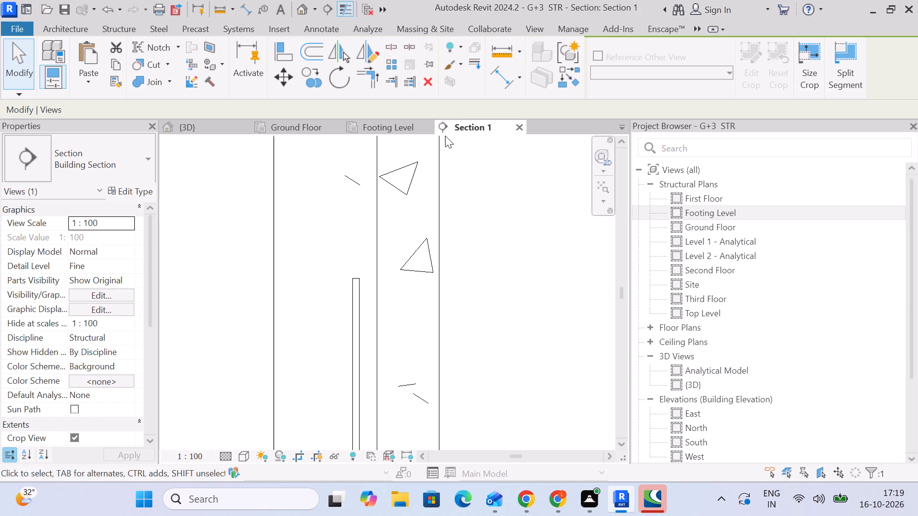
scroll(391, 339, down, 6)
scroll(392, 347, up, 1)
scroll(393, 347, down, 6)
middle_drag(394, 349, 399, 221)
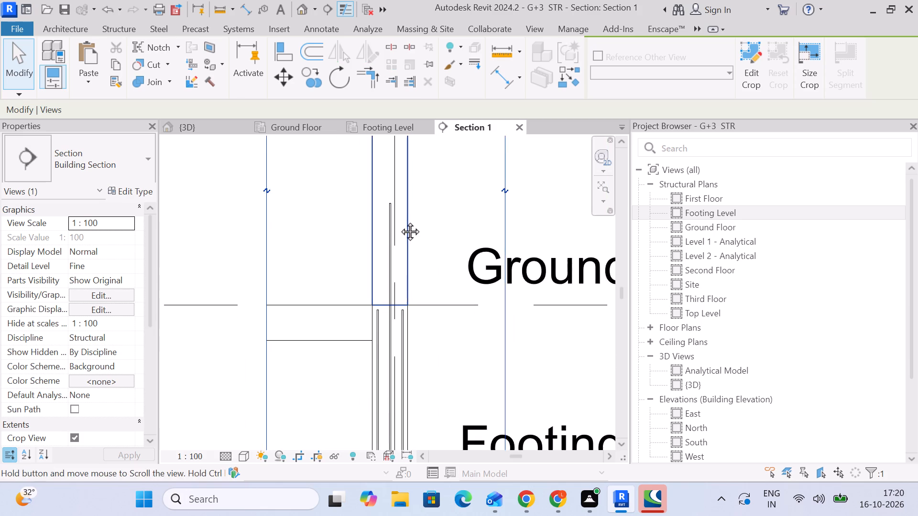
middle_drag(399, 221, 399, 221)
scroll(389, 306, up, 5)
click(416, 318)
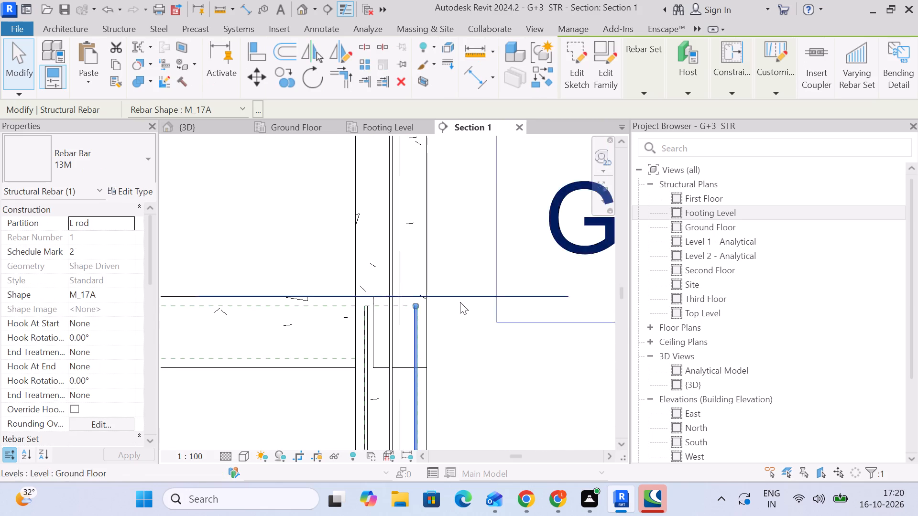
scroll(461, 305, down, 4)
middle_drag(461, 307, 420, 130)
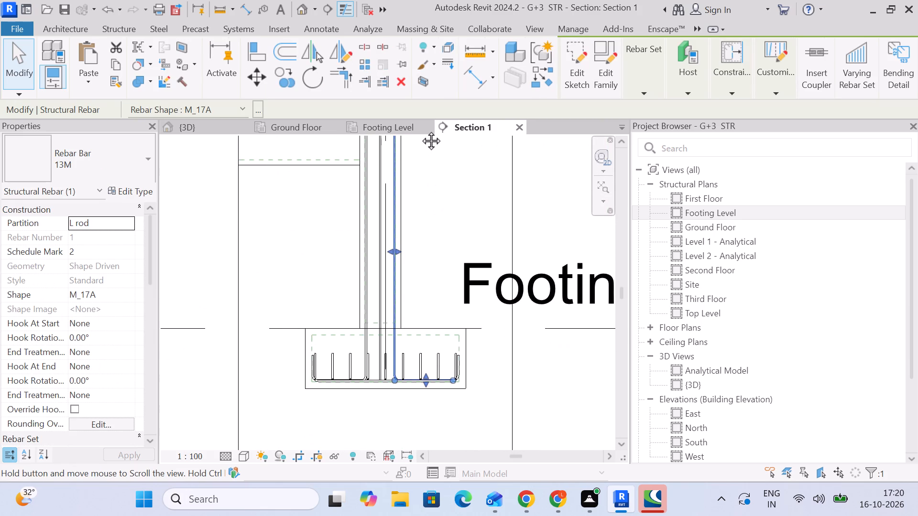
middle_drag(420, 130, 407, 180)
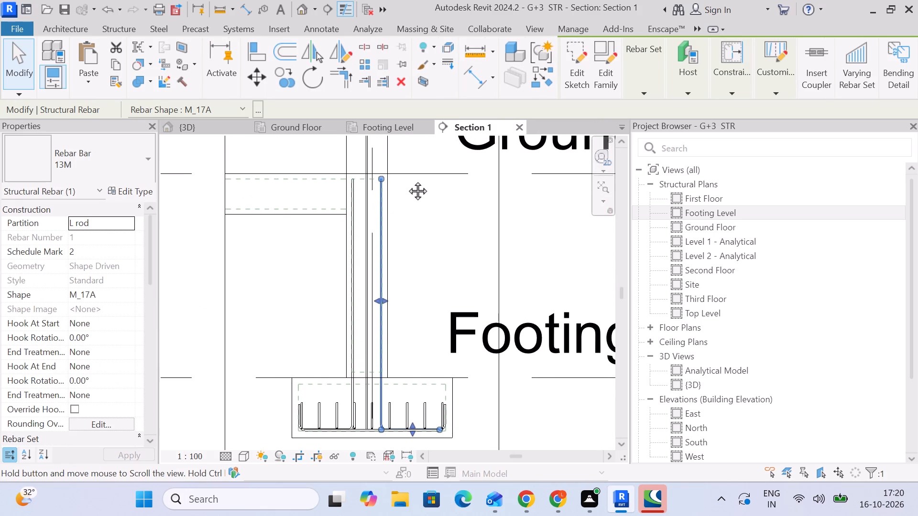
middle_drag(407, 180, 426, 365)
scroll(402, 361, up, 2)
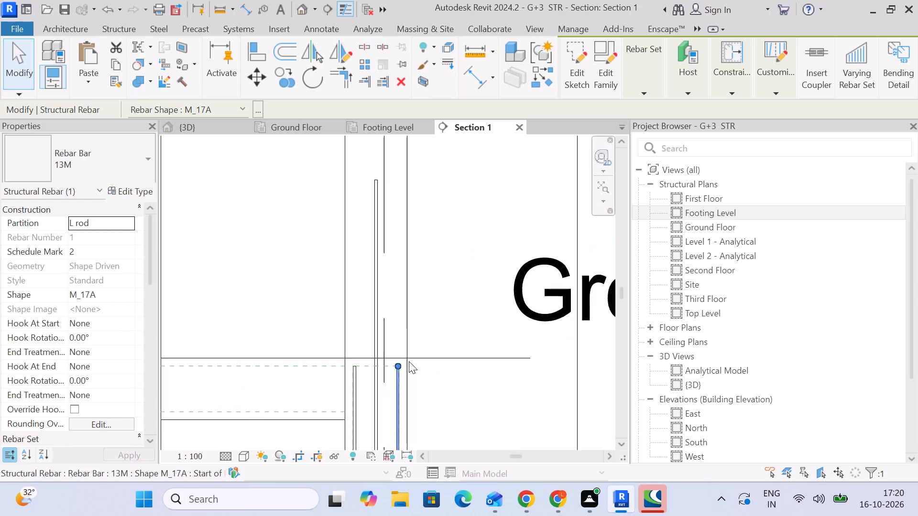
scroll(409, 361, up, 2)
drag(394, 367, 397, 311)
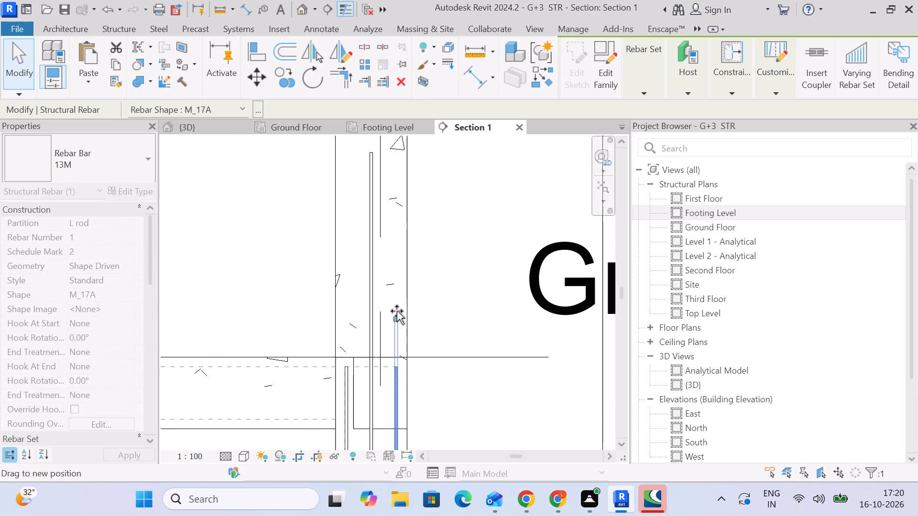
drag(397, 311, 397, 155)
Extend the left outer bar's top end above Ground Floor, level with the other two bars in Section 1.
click(342, 397)
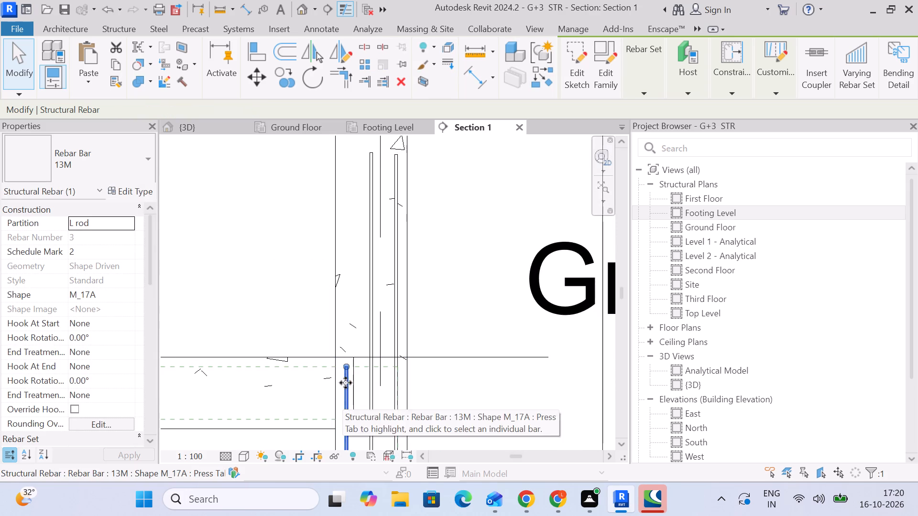
drag(346, 368, 347, 166)
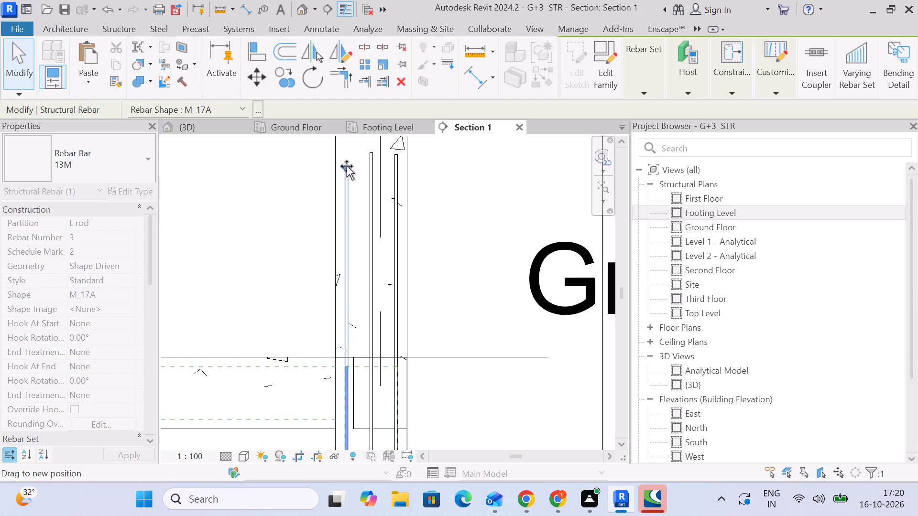
drag(347, 166, 346, 153)
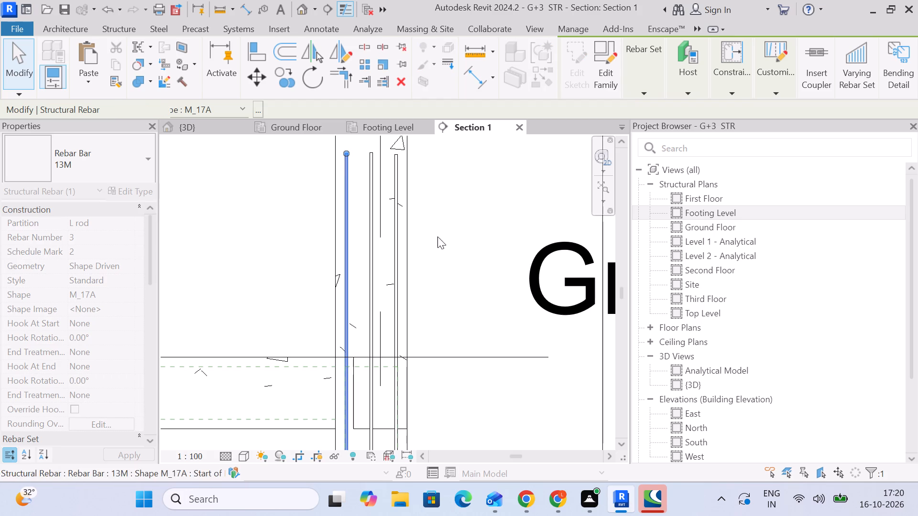
In Section 1, raise the right outer bar's top end slightly so it is level with the middle bar's top.
scroll(365, 143, up, 6)
scroll(336, 210, up, 4)
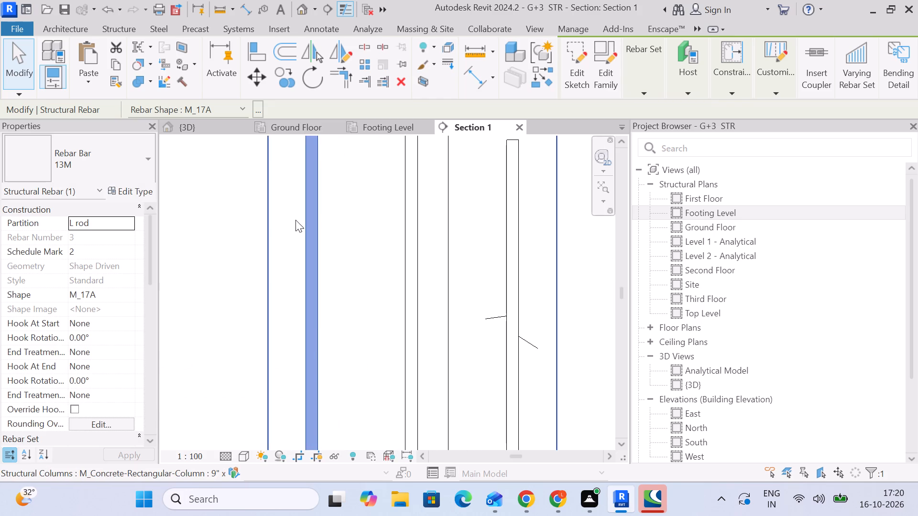
scroll(300, 216, down, 1)
middle_drag(300, 216, 310, 258)
click(503, 228)
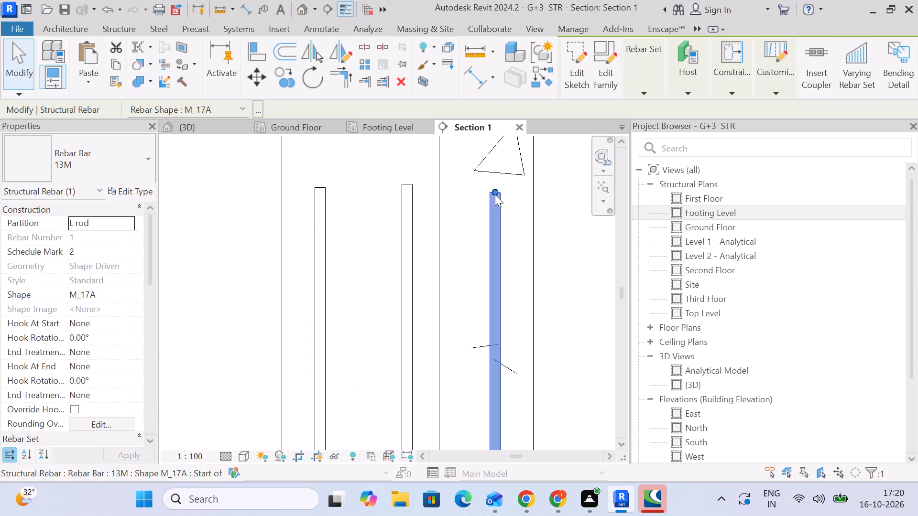
drag(494, 189, 495, 183)
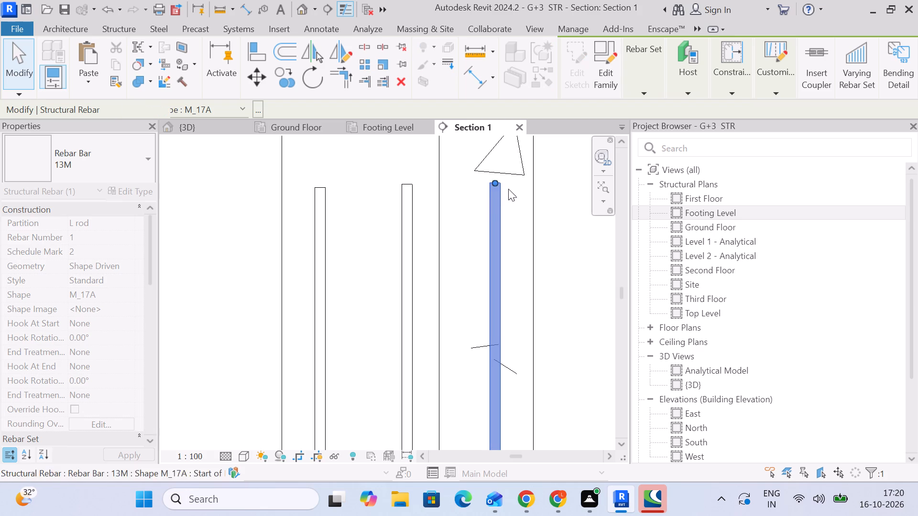
click(563, 216)
scroll(558, 263, down, 4)
Examine each of the column's six L rod bars in turn in the Footing Level plan.
click(393, 128)
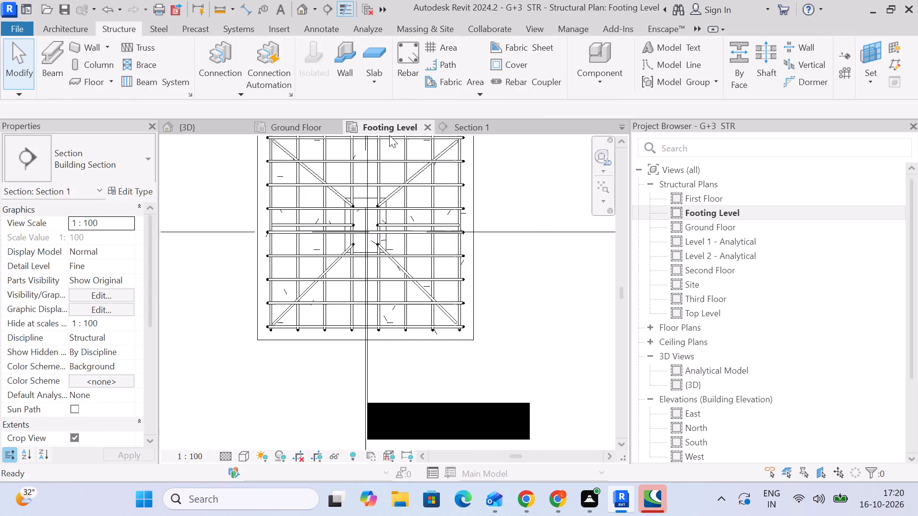
click(298, 122)
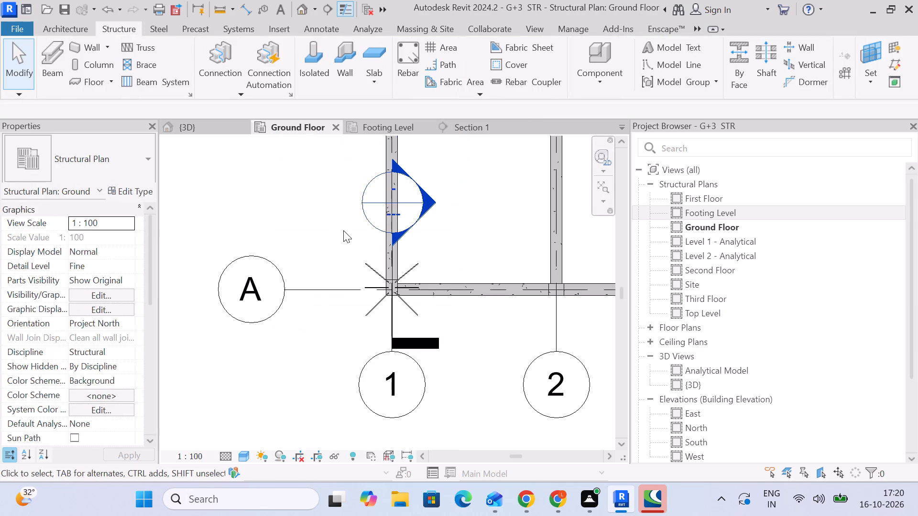
click(213, 127)
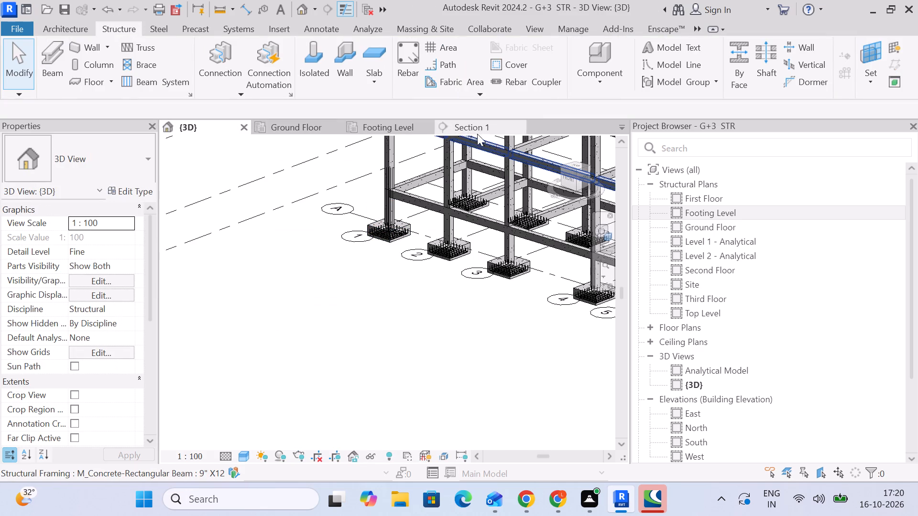
click(475, 126)
scroll(473, 295, down, 4)
middle_drag(466, 301, 378, 239)
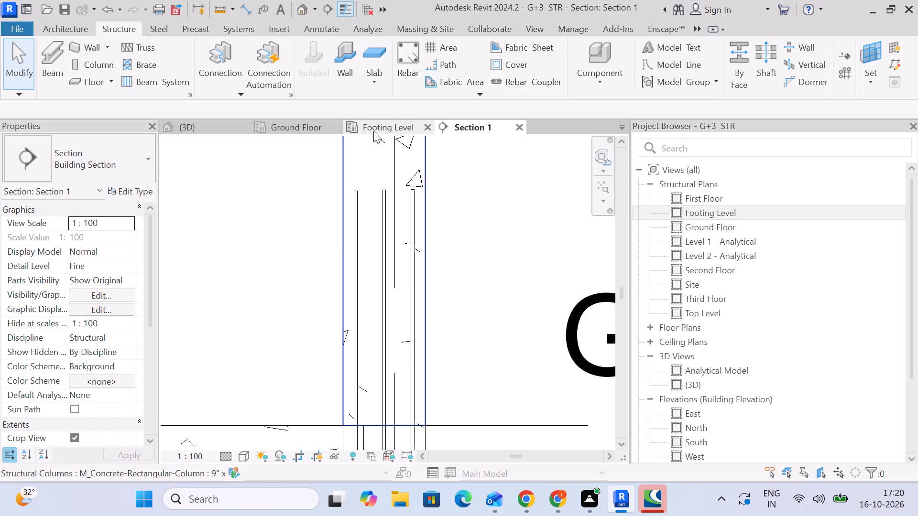
click(374, 127)
scroll(371, 228, up, 5)
scroll(373, 164, up, 8)
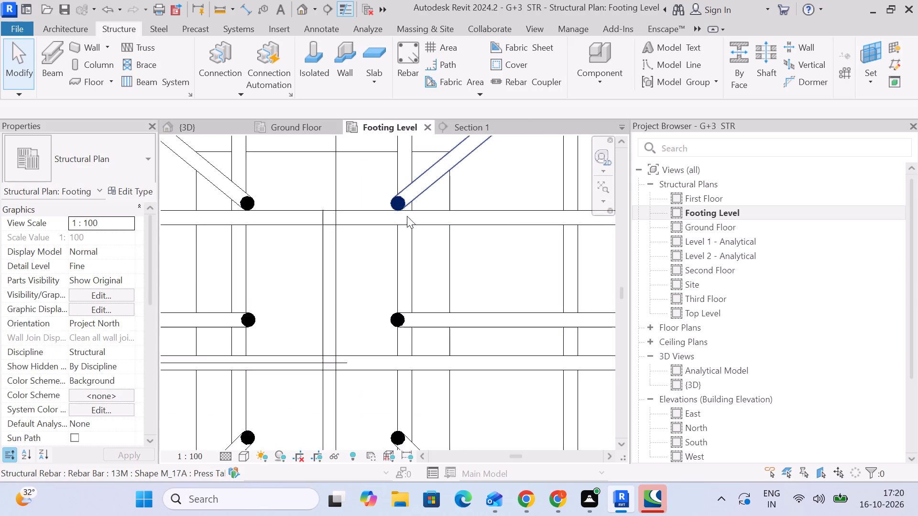
scroll(407, 216, up, 1)
click(426, 189)
click(436, 343)
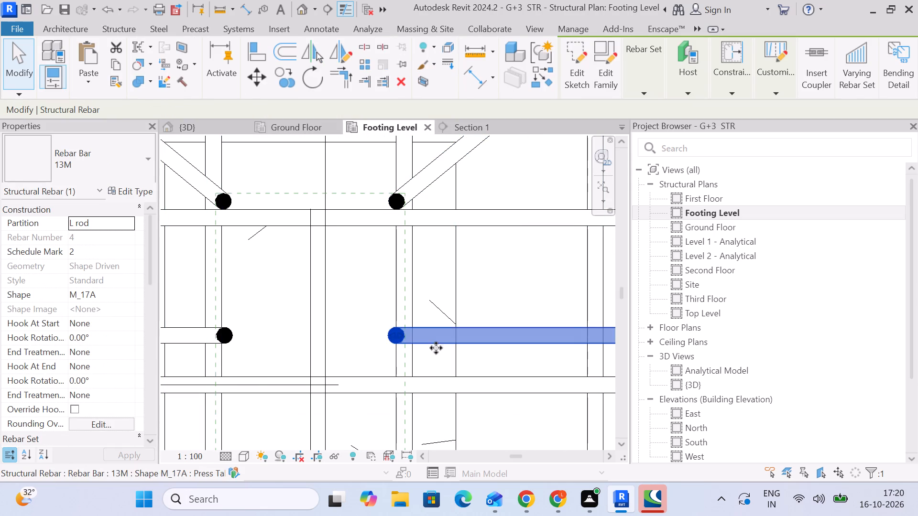
middle_drag(456, 369, 459, 189)
click(430, 307)
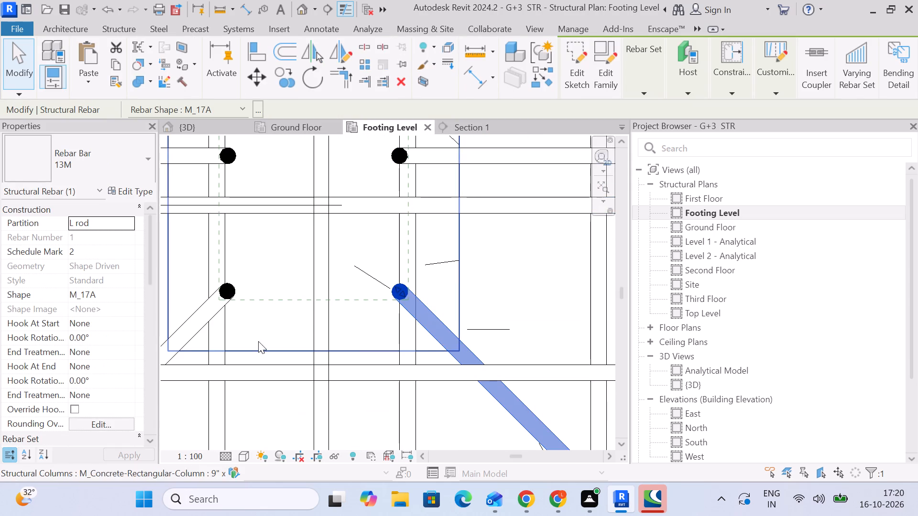
click(214, 319)
middle_drag(265, 251, 295, 341)
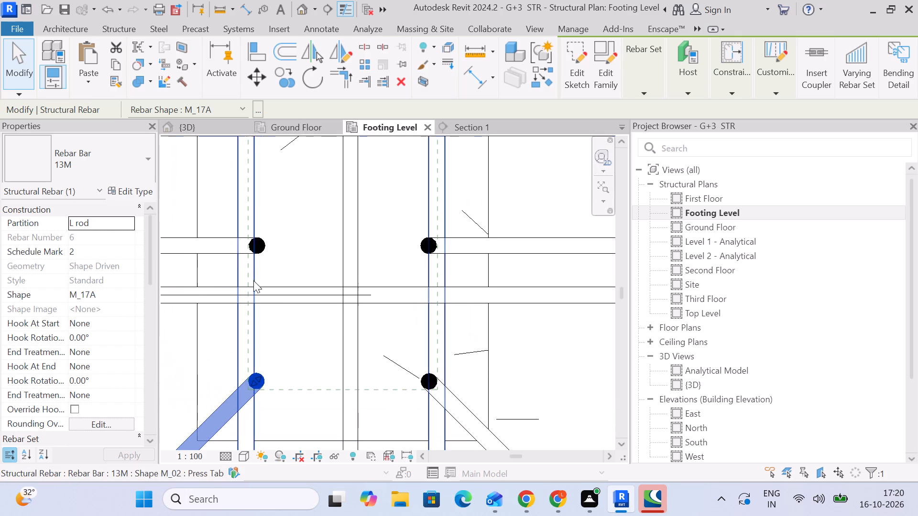
click(226, 256)
middle_drag(279, 234, 315, 369)
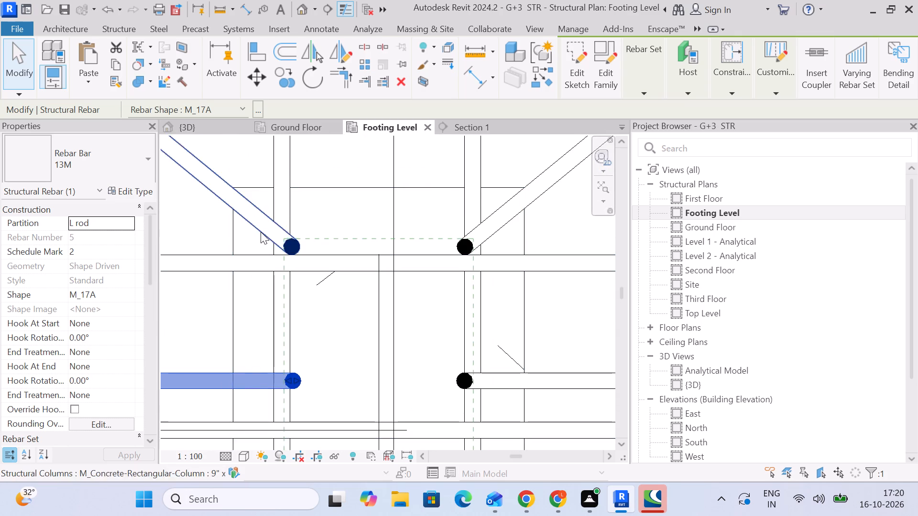
click(261, 232)
scroll(301, 281, down, 5)
key(Escape)
scroll(311, 302, down, 9)
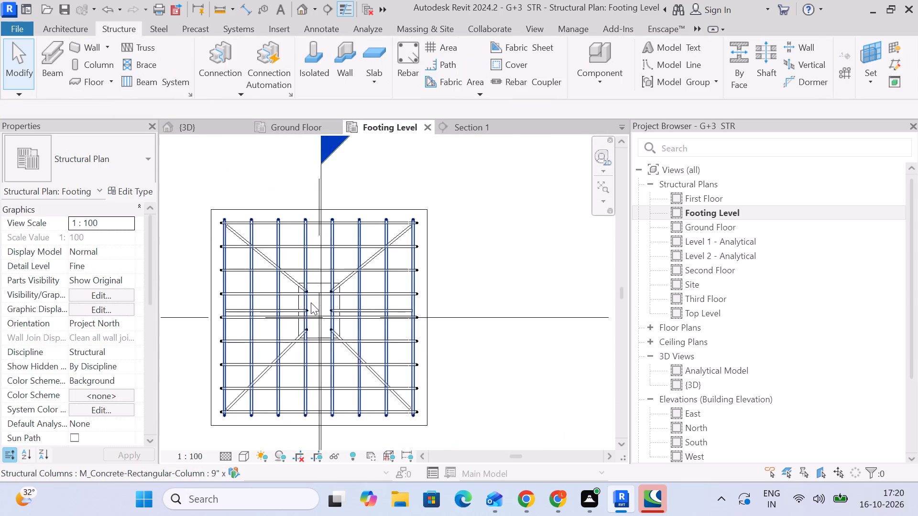
middle_drag(311, 302, 355, 261)
scroll(325, 240, down, 3)
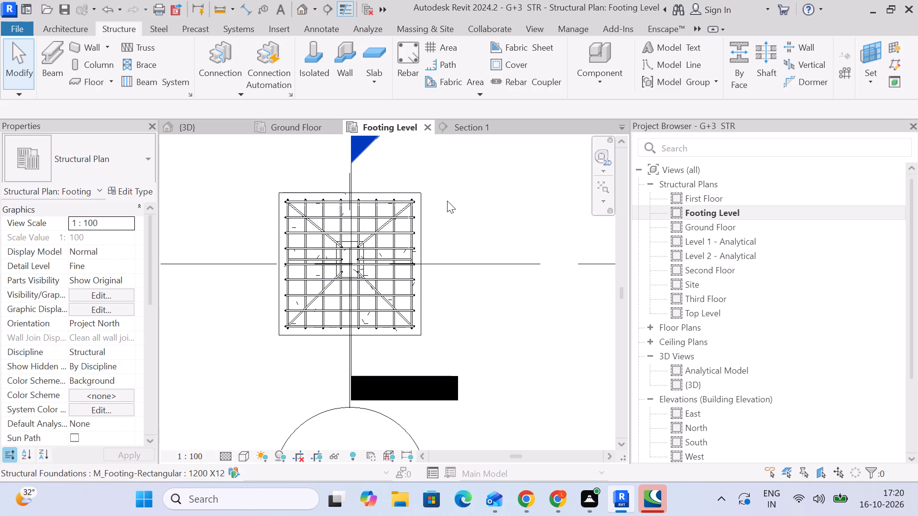
scroll(451, 228, down, 2)
middle_click(451, 228)
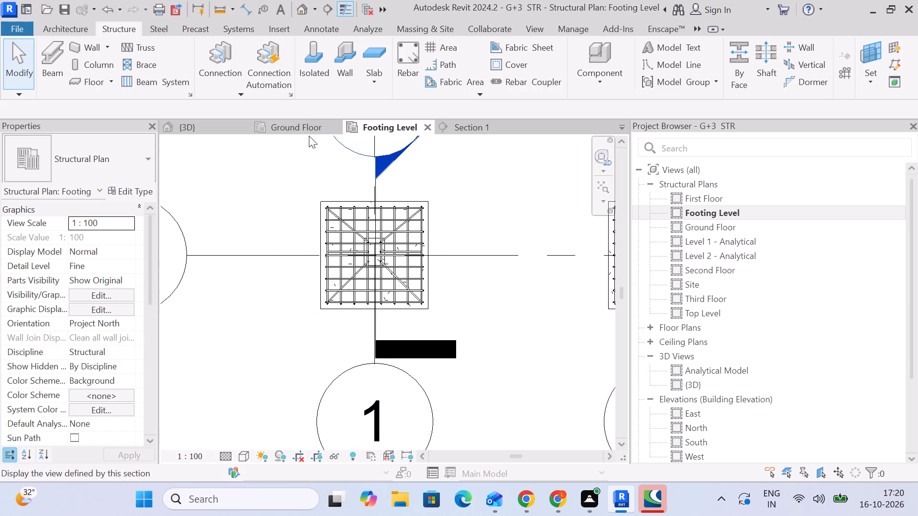
Inspect the footing reinforcement and the extended column bars at grid A-1 in the 3D view.
click(222, 128)
scroll(397, 235, up, 14)
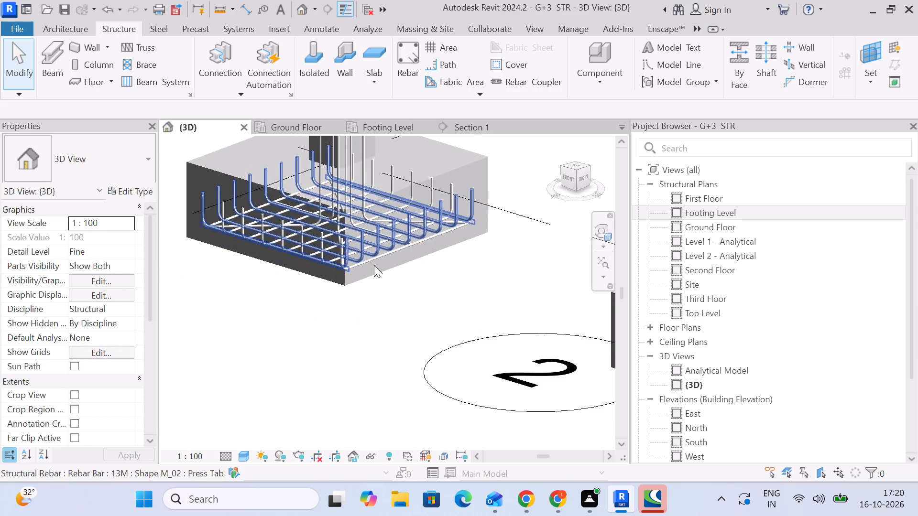
middle_drag(373, 266, 395, 410)
scroll(395, 410, up, 1)
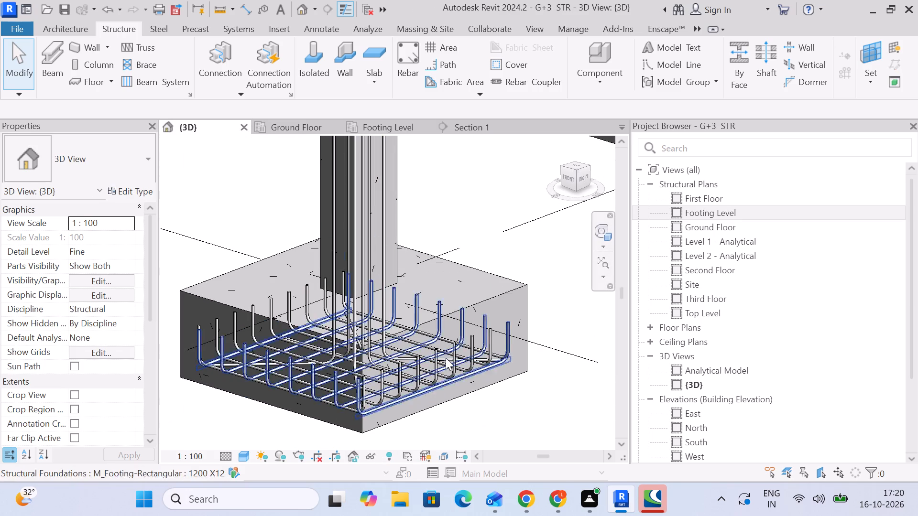
scroll(384, 399, up, 5)
middle_drag(465, 367, 388, 301)
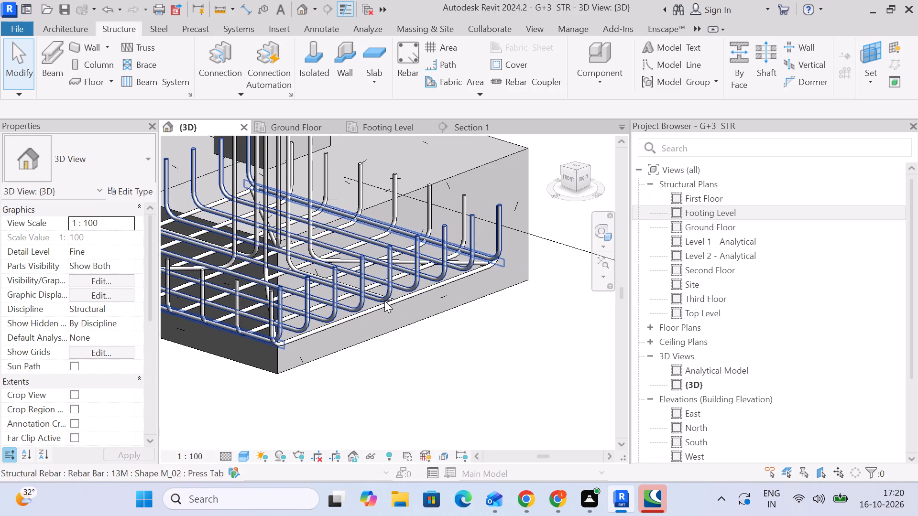
scroll(384, 301, down, 12)
scroll(382, 264, up, 1)
middle_drag(382, 264, 337, 355)
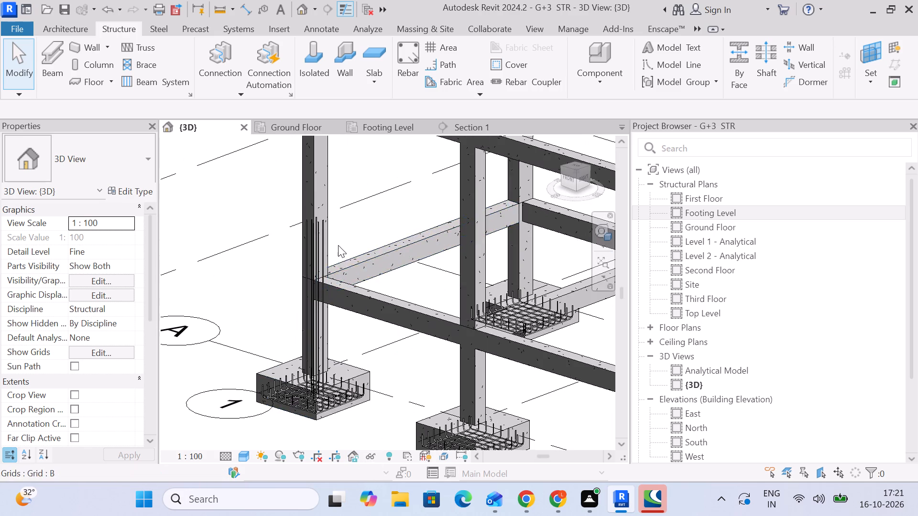
middle_drag(338, 244, 322, 308)
middle_drag(370, 386, 369, 317)
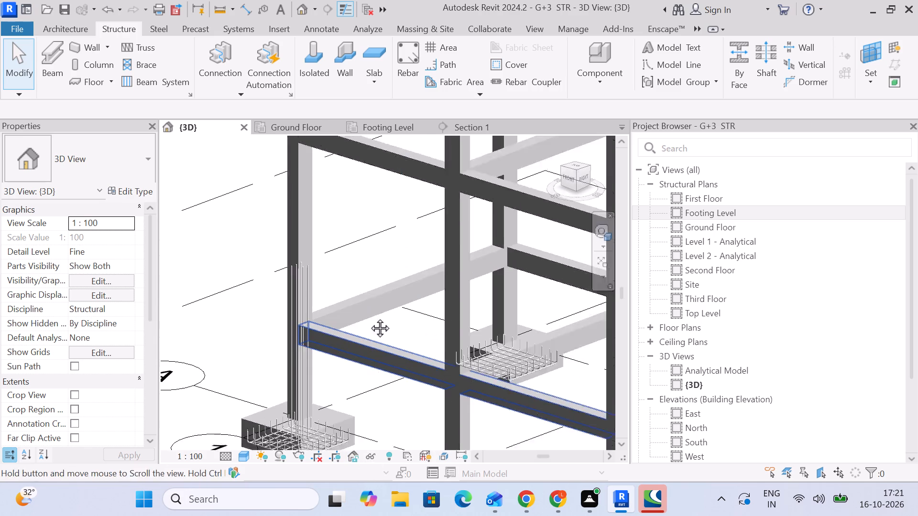
middle_drag(369, 317, 363, 280)
Place a 13M rebar tie of shape M_T1 across the column just above the footing in Section 1.
click(463, 124)
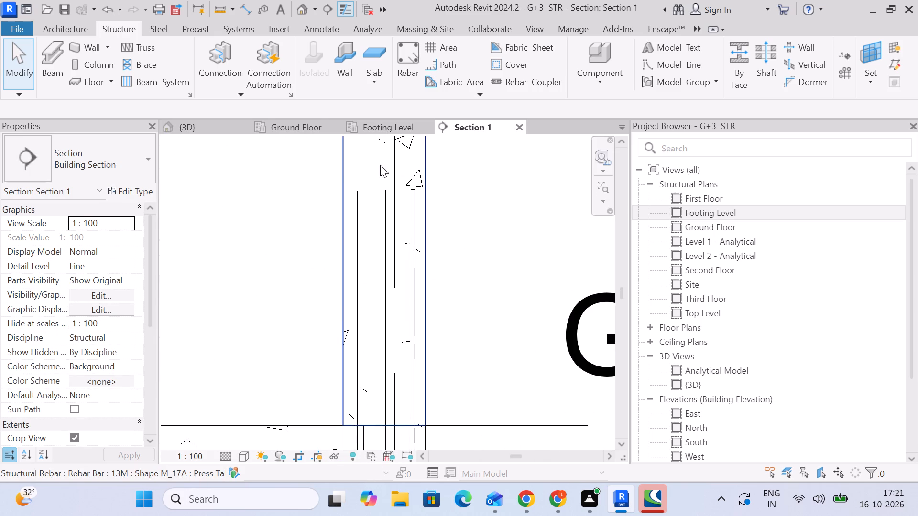
scroll(398, 232, down, 5)
middle_drag(407, 305, 374, 193)
scroll(374, 220, down, 5)
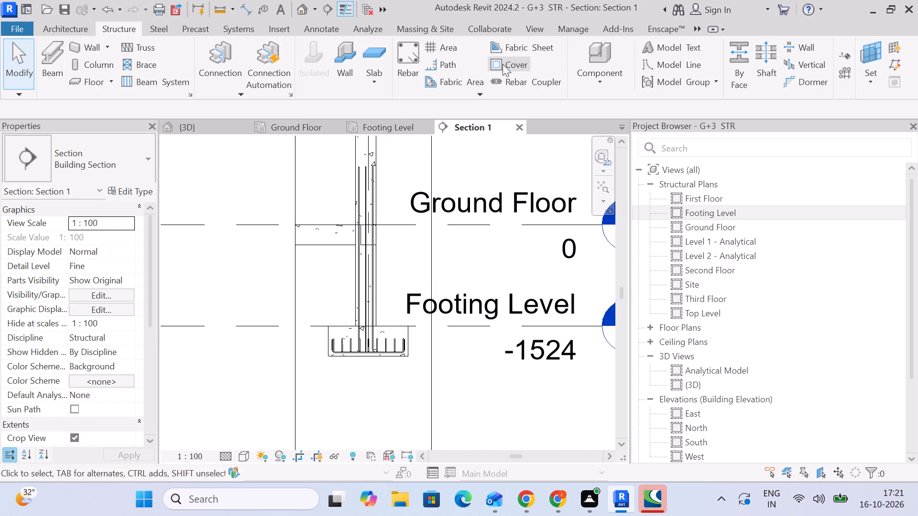
click(397, 66)
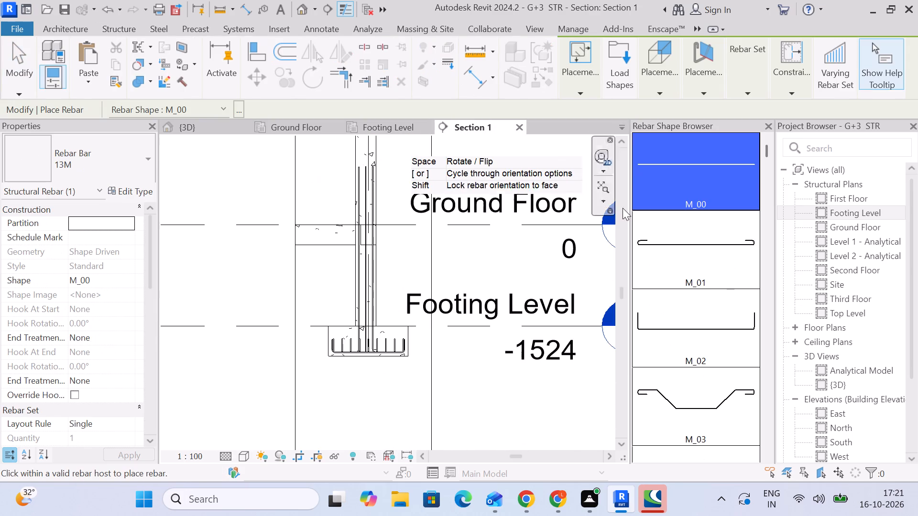
scroll(687, 266, down, 19)
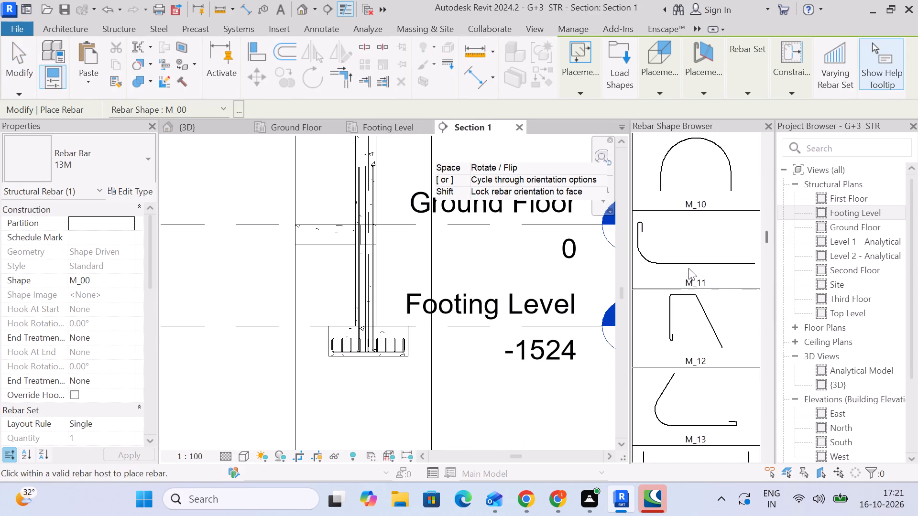
scroll(688, 268, down, 11)
scroll(688, 269, down, 14)
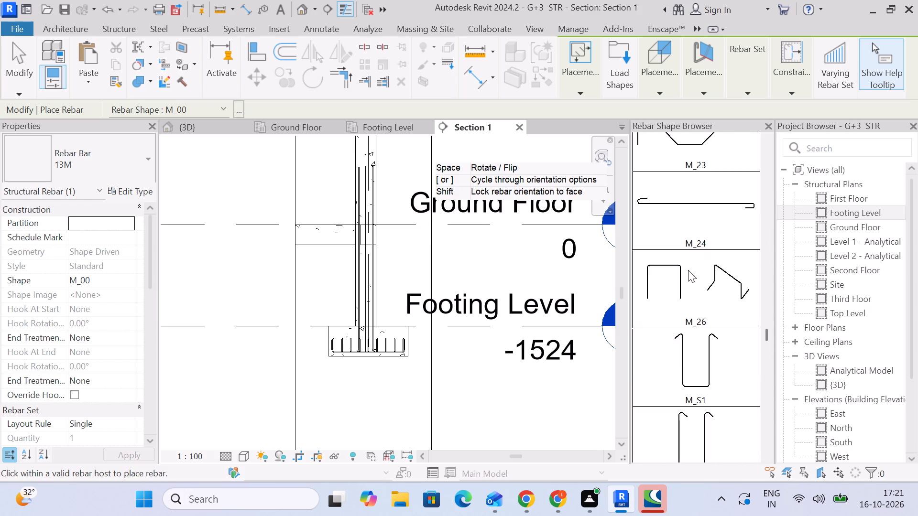
scroll(688, 270, down, 17)
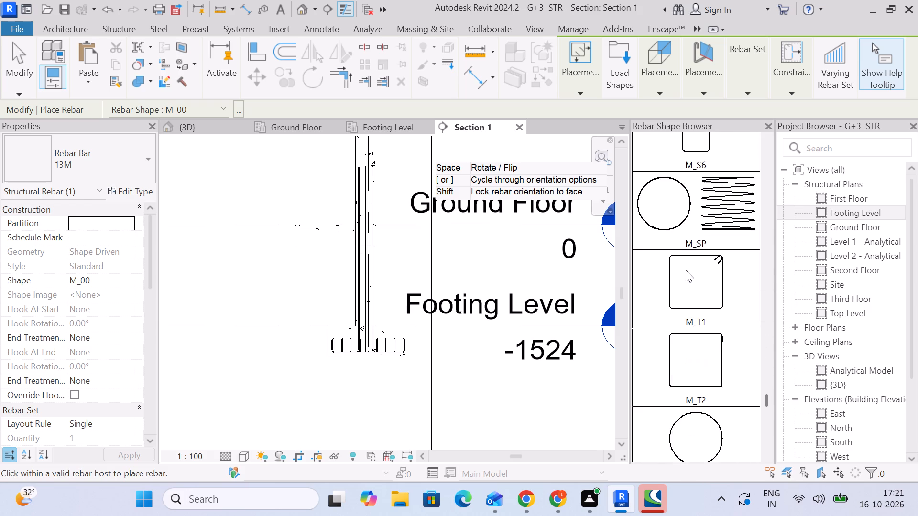
scroll(686, 270, down, 2)
click(696, 223)
scroll(348, 309, up, 2)
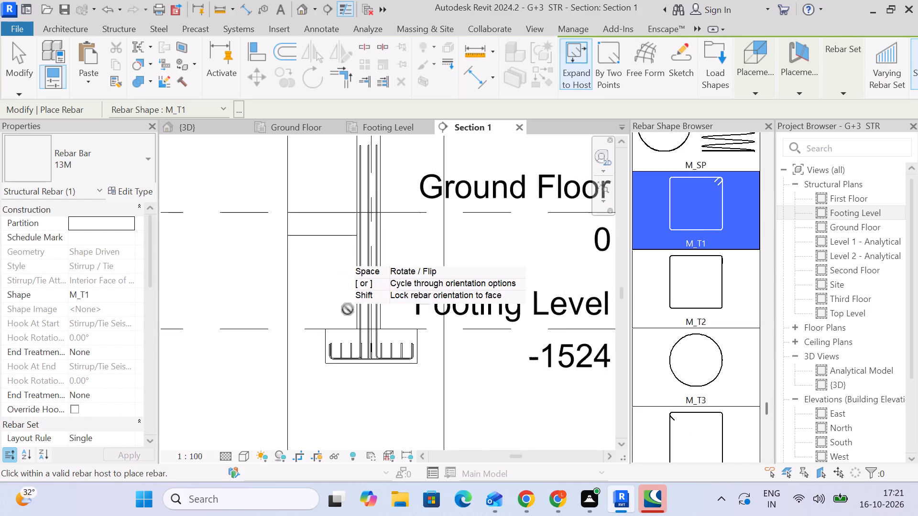
scroll(348, 309, up, 3)
scroll(389, 296, up, 5)
scroll(377, 348, down, 2)
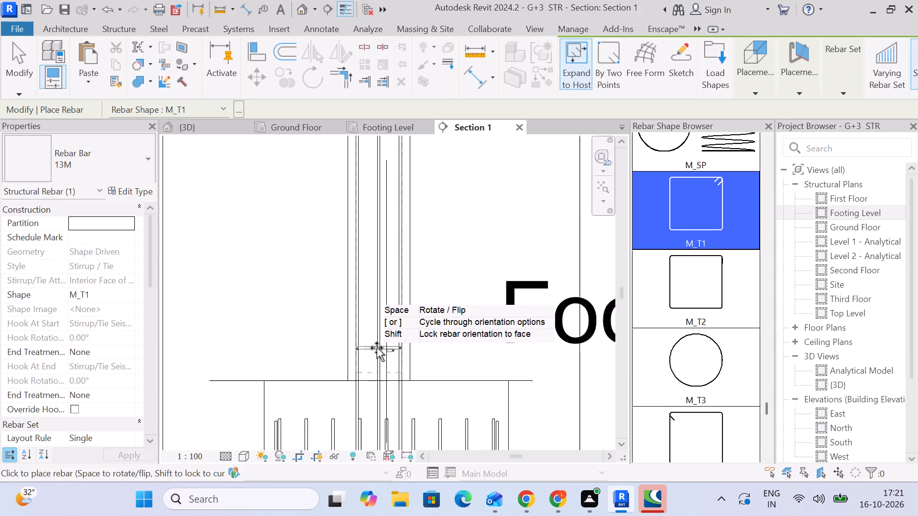
scroll(377, 348, down, 1)
middle_drag(377, 348, 375, 290)
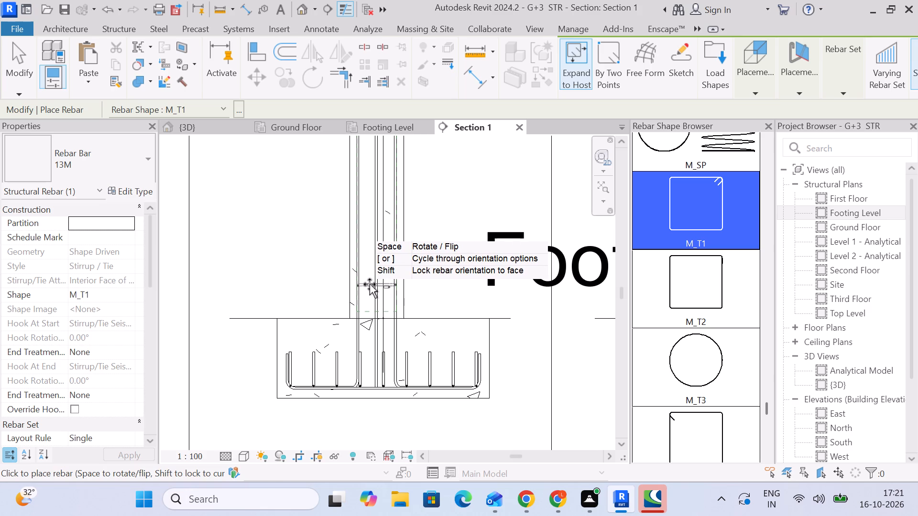
click(370, 284)
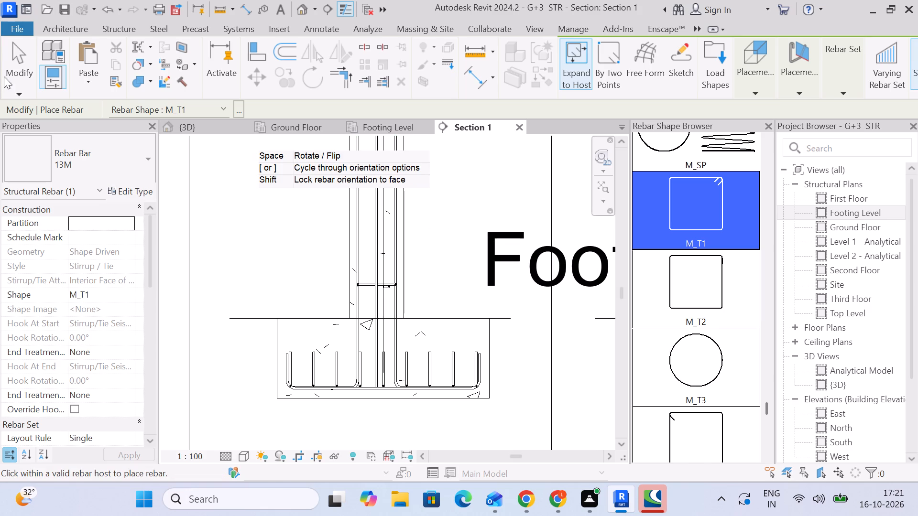
click(10, 73)
Lay out the M_T1 column tie just above the footing as a Maximum Spacing rebar set with 150 mm spacing.
scroll(297, 260, up, 4)
key(space)
click(409, 294)
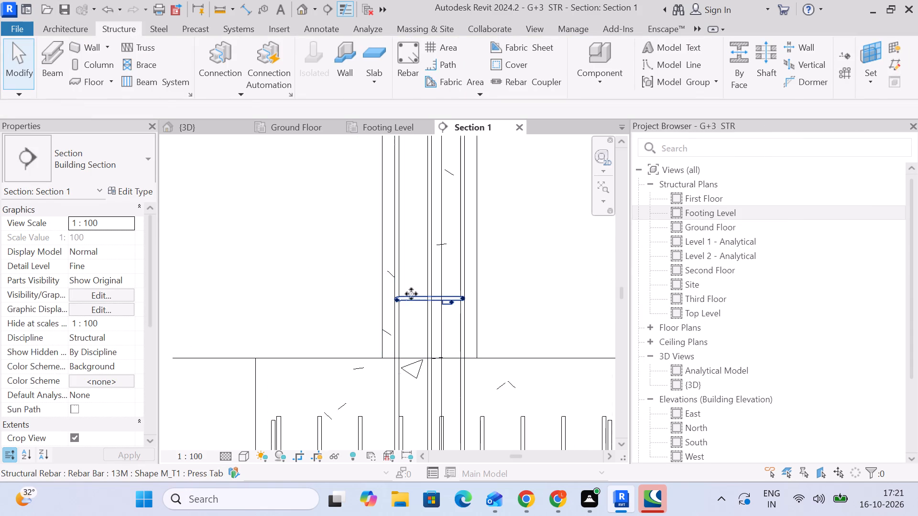
scroll(448, 302, down, 3)
middle_drag(437, 293, 363, 224)
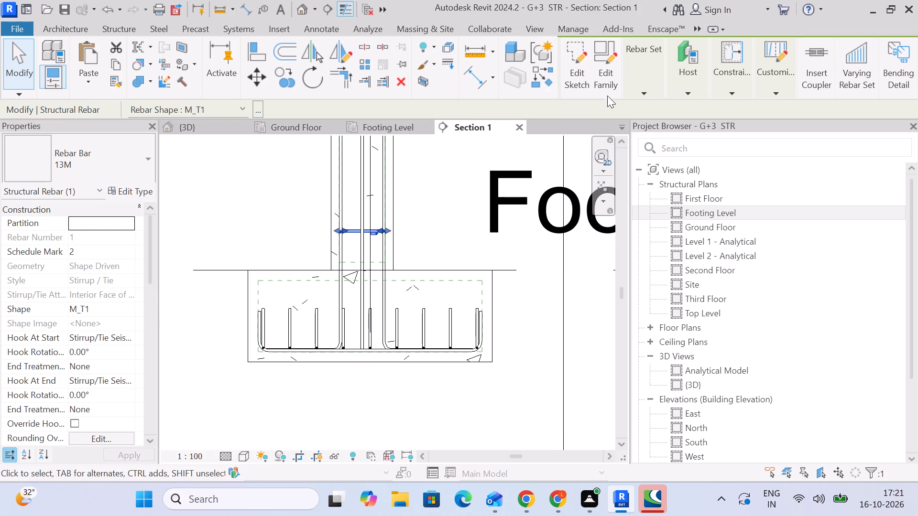
drag(633, 80, 638, 85)
click(704, 112)
click(697, 163)
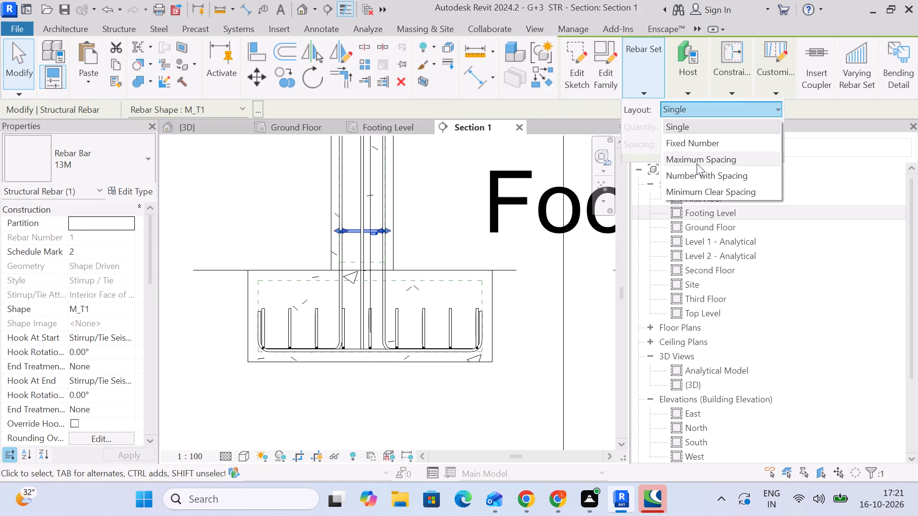
click(465, 90)
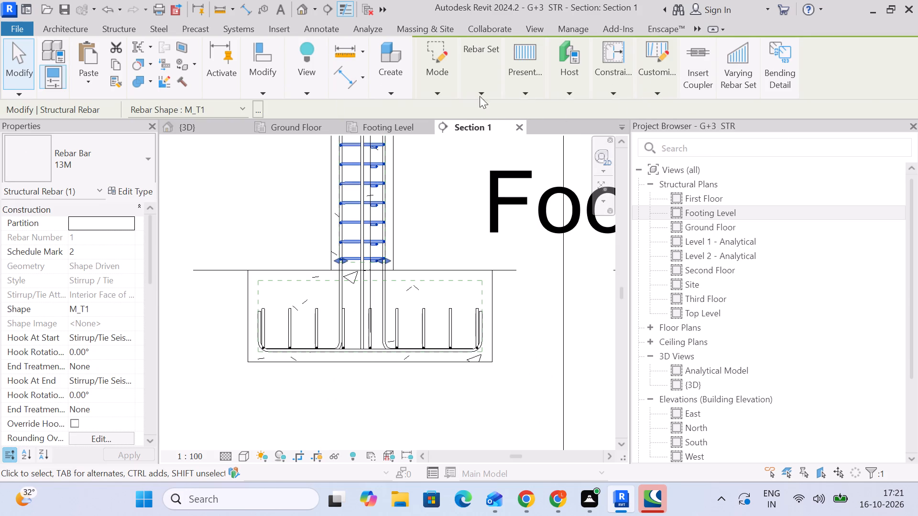
click(564, 147)
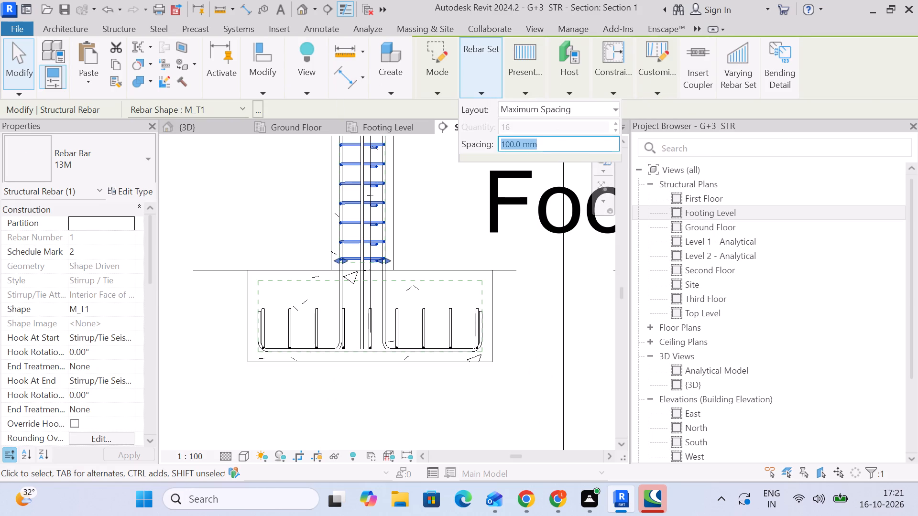
text(25)
key(0)
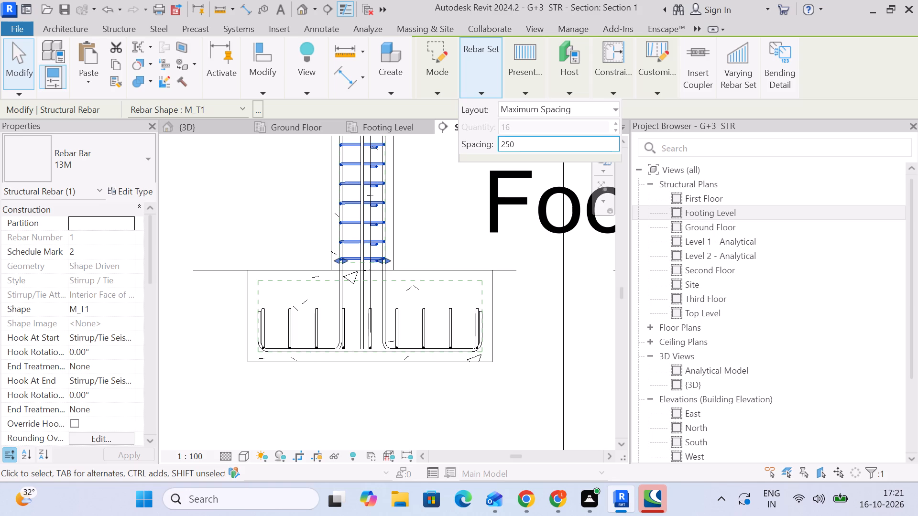
key(BackSpace)
key(BackSpace)
key(BackSpace)
key(BackSpace)
text(15)
key(0)
key(Return)
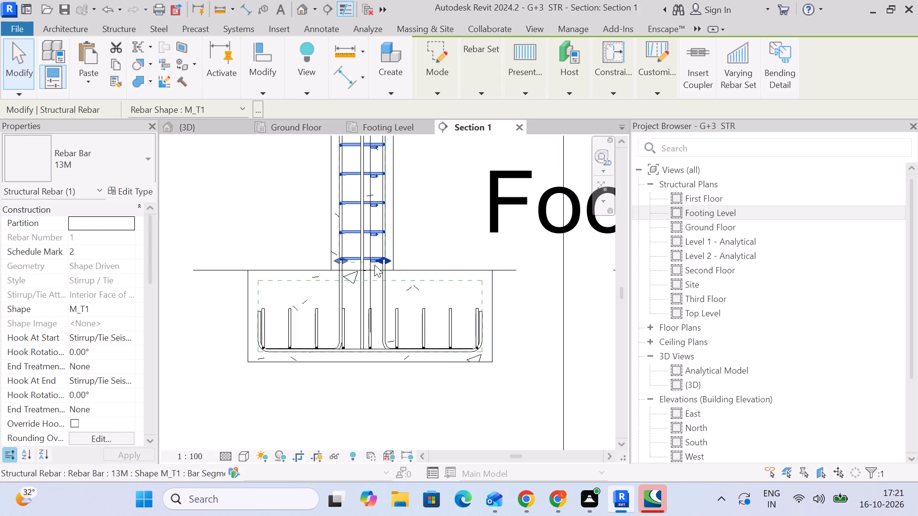
Extend the tie set's lower end down along the column bars into the footing in Section 1.
click(291, 230)
click(354, 251)
drag(362, 259, 362, 308)
Extend the tie set's upper end up the column to the Top Level.
scroll(405, 242, down, 4)
middle_drag(405, 242, 406, 508)
scroll(382, 355, up, 4)
drag(382, 345, 385, 191)
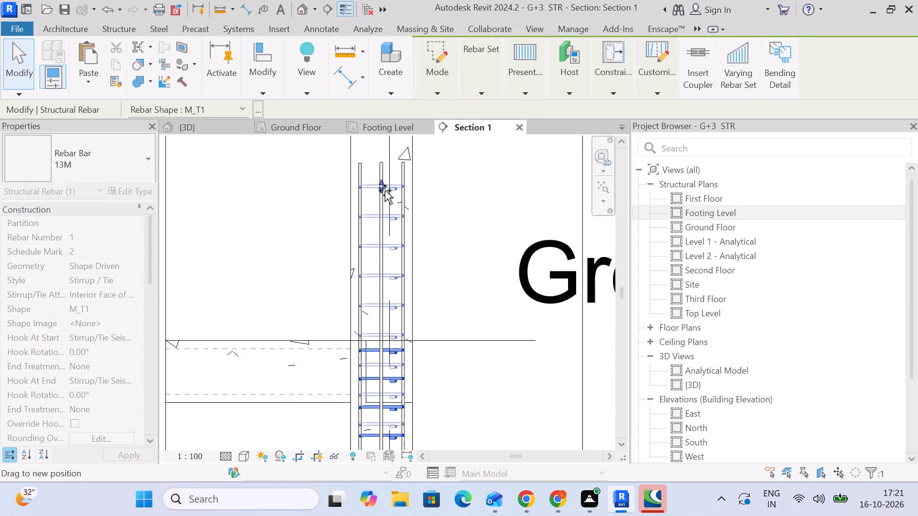
drag(385, 191, 385, 201)
scroll(397, 214, down, 1)
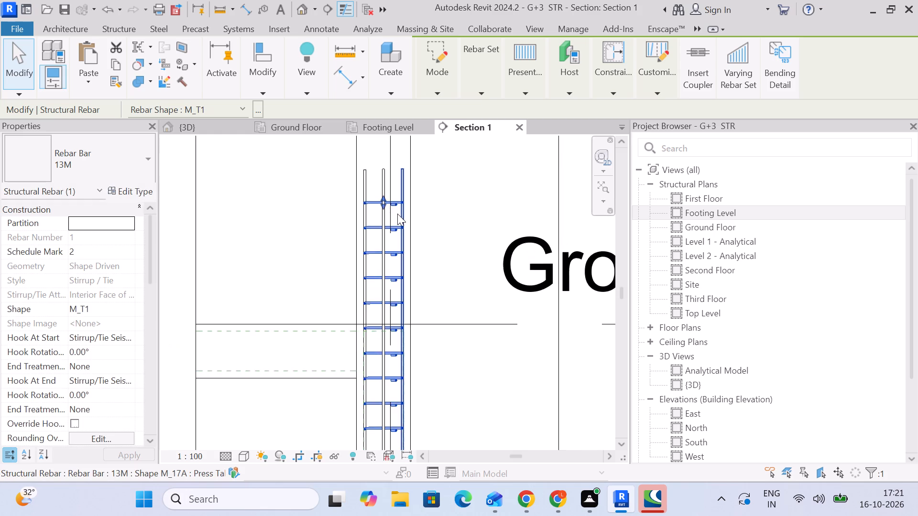
scroll(397, 214, down, 9)
middle_drag(417, 205, 374, 355)
scroll(374, 355, up, 1)
scroll(374, 355, down, 3)
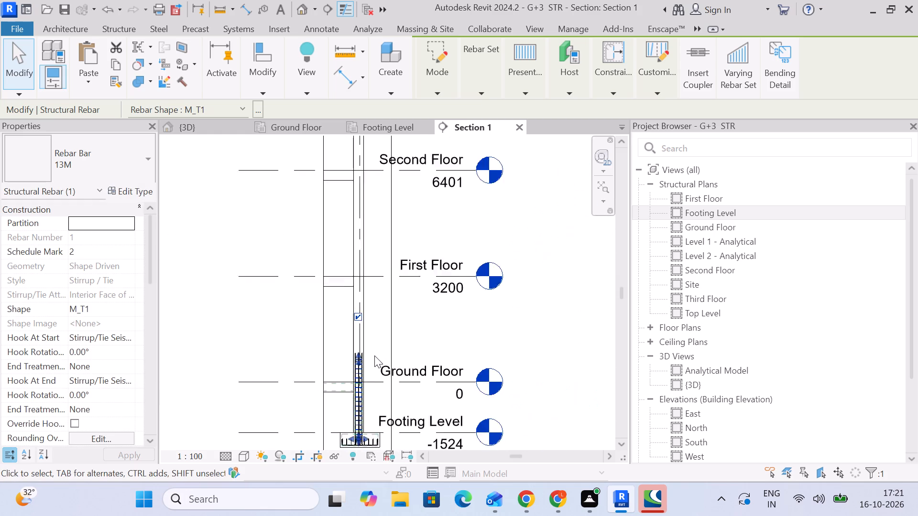
scroll(374, 355, down, 2)
drag(359, 346, 375, 147)
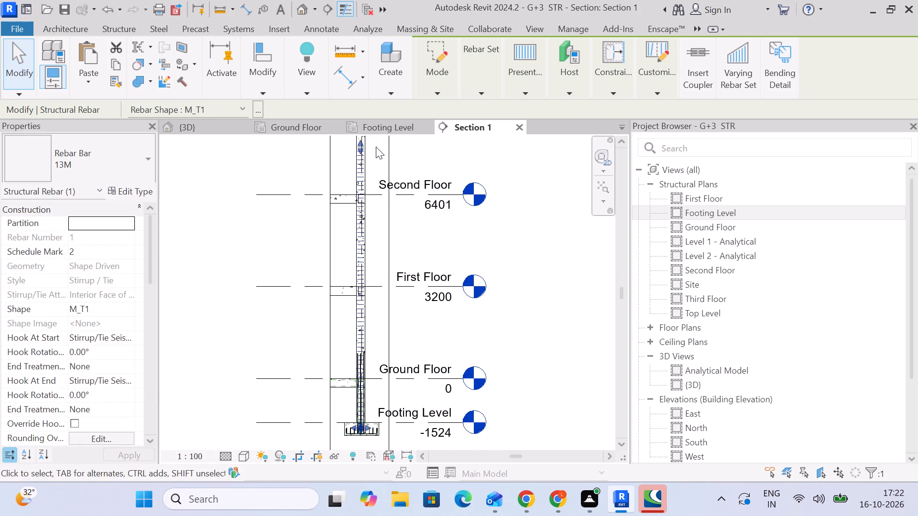
middle_drag(376, 149, 335, 365)
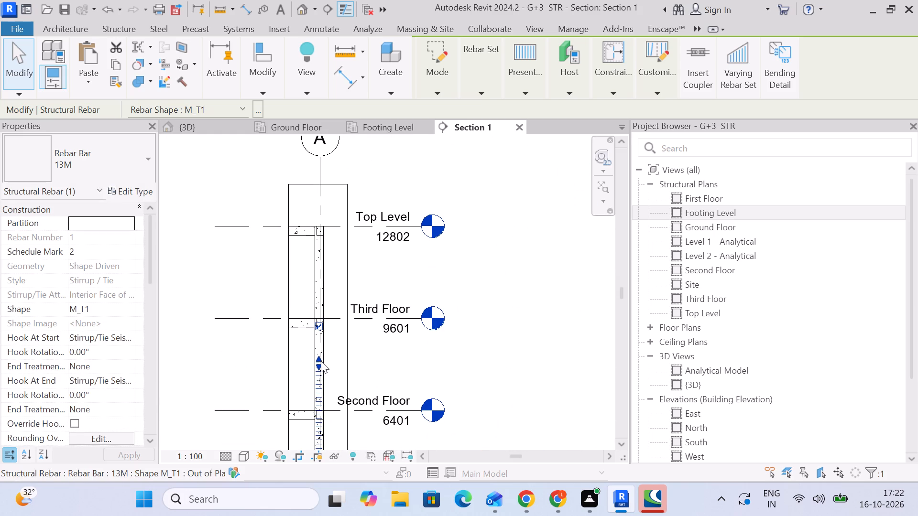
drag(320, 359, 320, 230)
Lower the tie set's upper end slightly so the uppermost tie sits inside the column just below the Top Level line.
scroll(319, 216, up, 11)
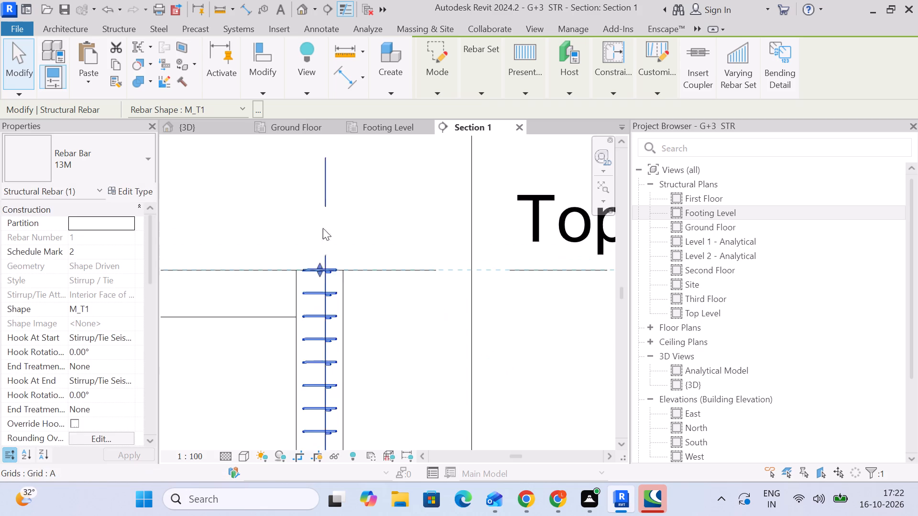
scroll(323, 228, up, 12)
drag(323, 264, 326, 295)
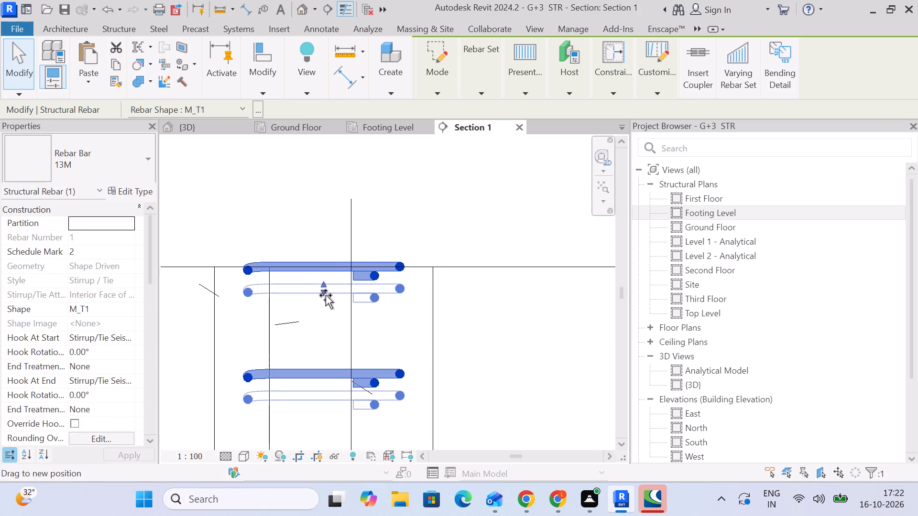
drag(326, 295, 325, 278)
Set the tie set's Partition to INNER REBAR.
scroll(328, 288, down, 3)
middle_drag(328, 289, 356, 239)
click(107, 220)
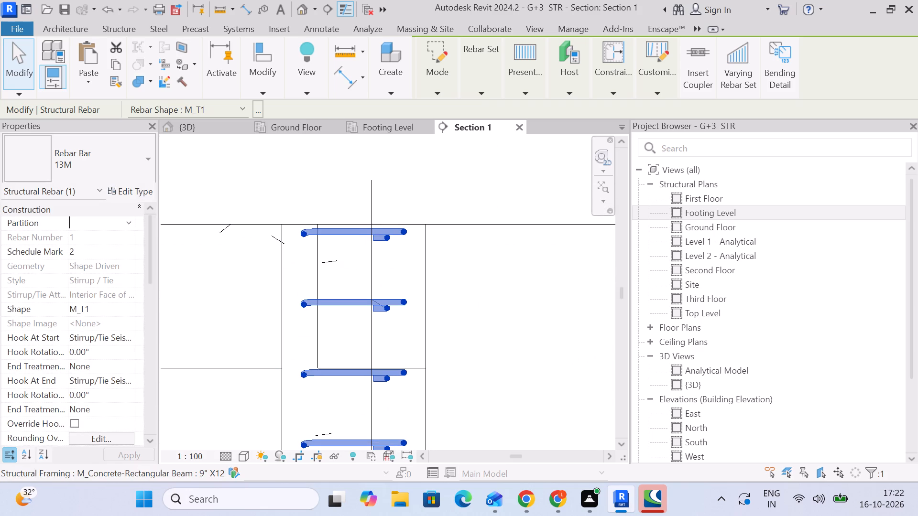
key(r)
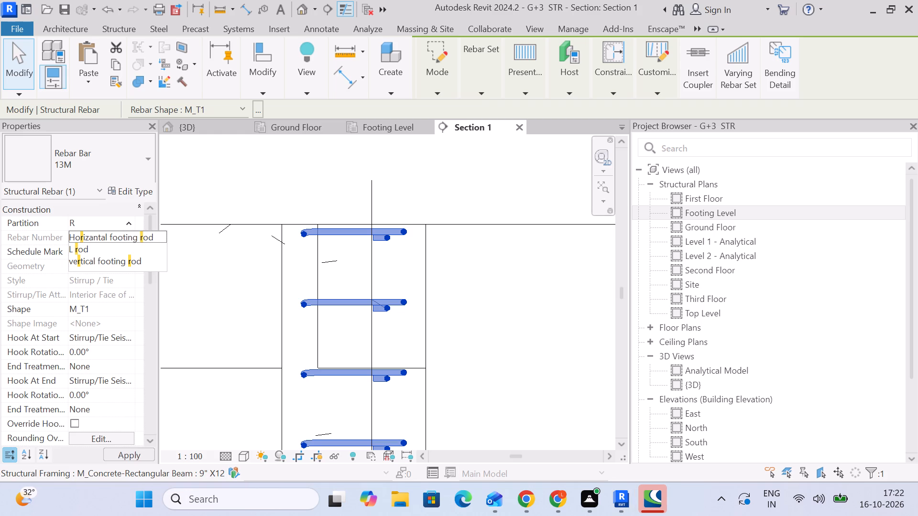
key(BackSpace)
text(RE)
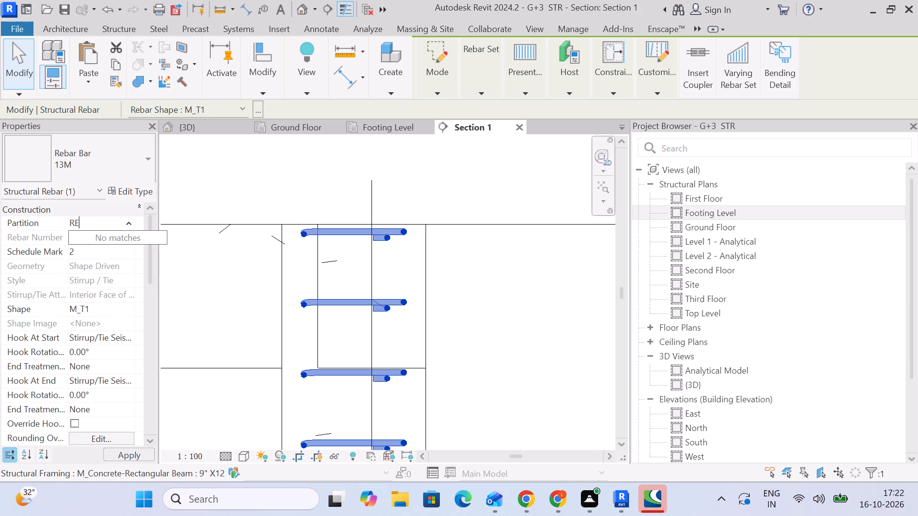
text(BAR)
key(BackSpace)
key(BackSpace)
key(BackSpace)
key(BackSpace)
key(BackSpace)
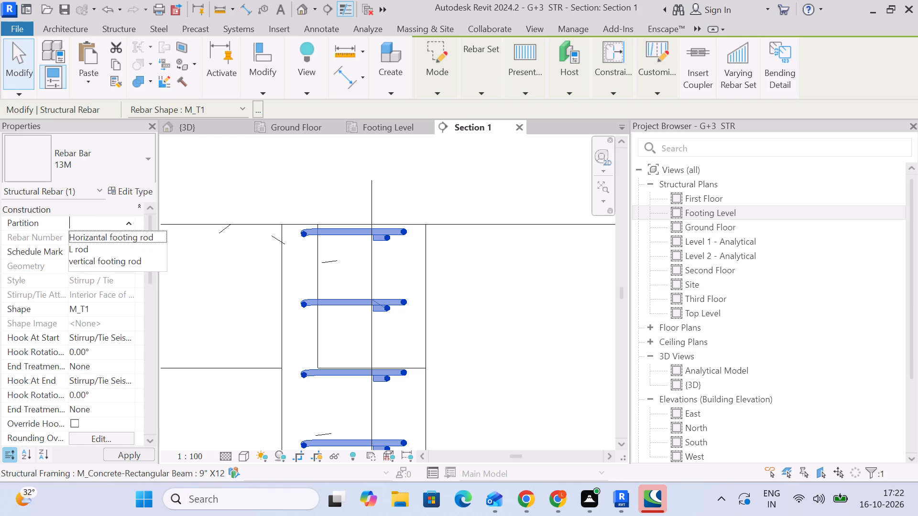
key(c)
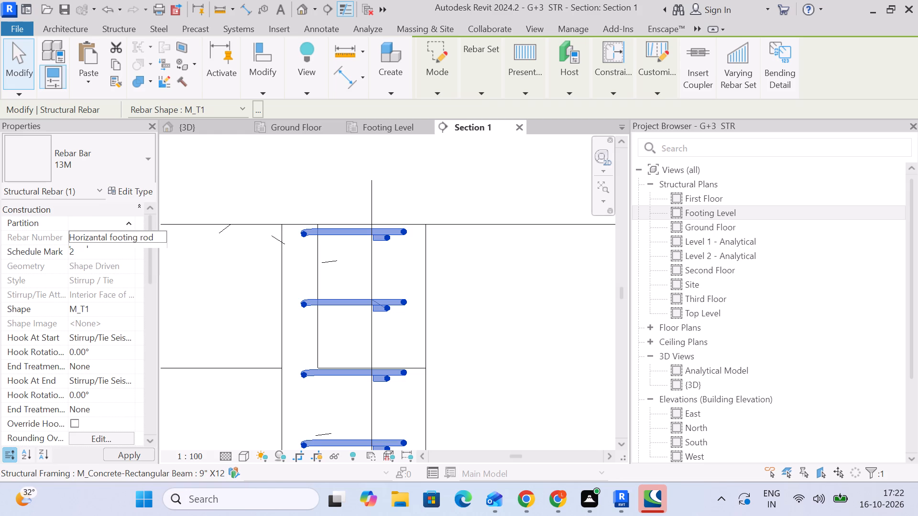
key(BackSpace)
key(BackSpace)
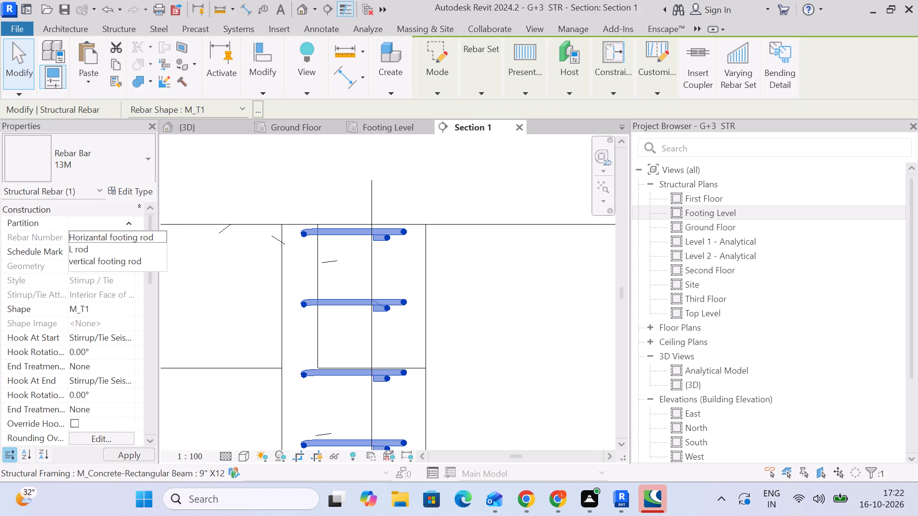
text(INNER)
key(space)
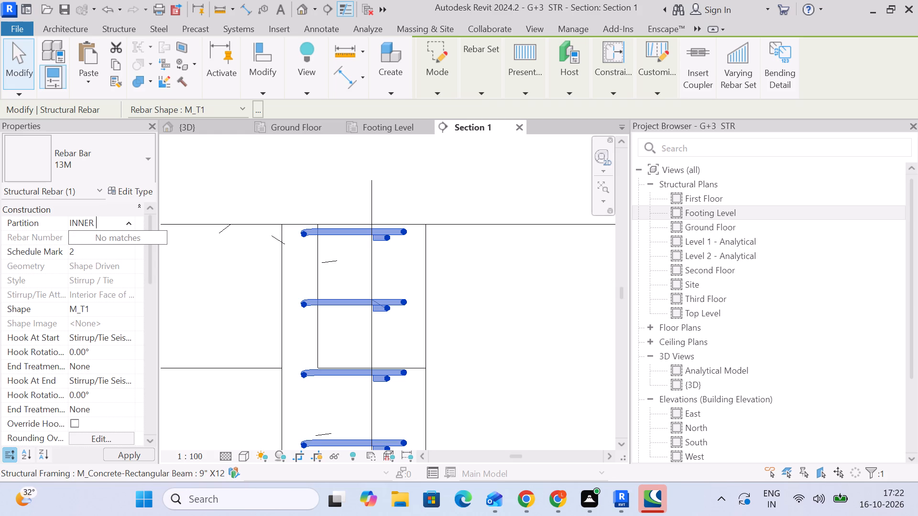
text(RE)
text(BAR)
key(Return)
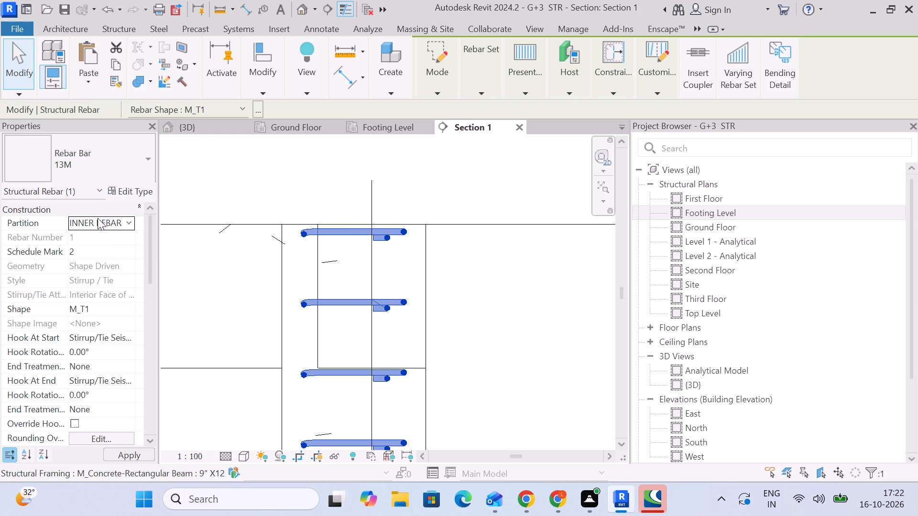
Examine the tie distribution along the full column height in Section 1, from the Top Level down to the footing.
scroll(220, 174, down, 5)
scroll(220, 174, up, 1)
scroll(224, 176, down, 6)
scroll(224, 176, up, 2)
scroll(226, 176, down, 6)
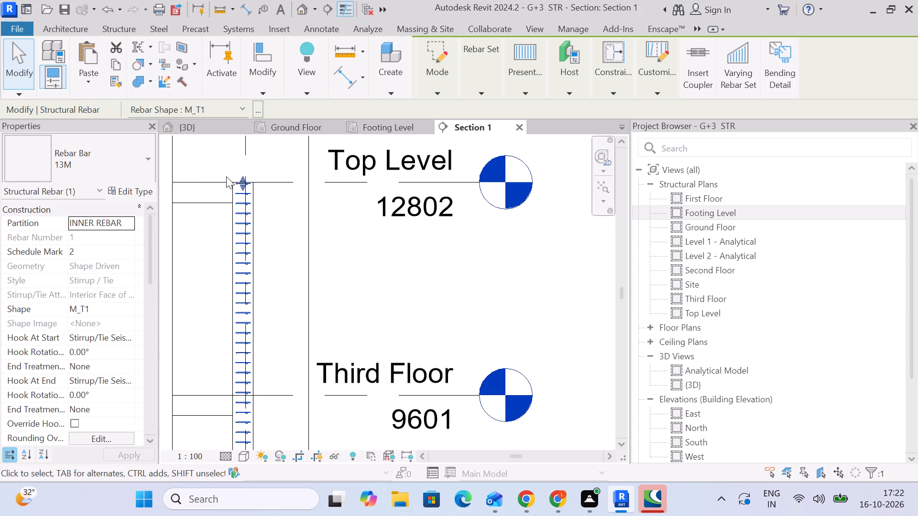
middle_drag(226, 178, 226, 184)
scroll(226, 178, down, 6)
scroll(251, 224, down, 4)
middle_drag(256, 247, 282, 191)
middle_drag(292, 233, 298, 265)
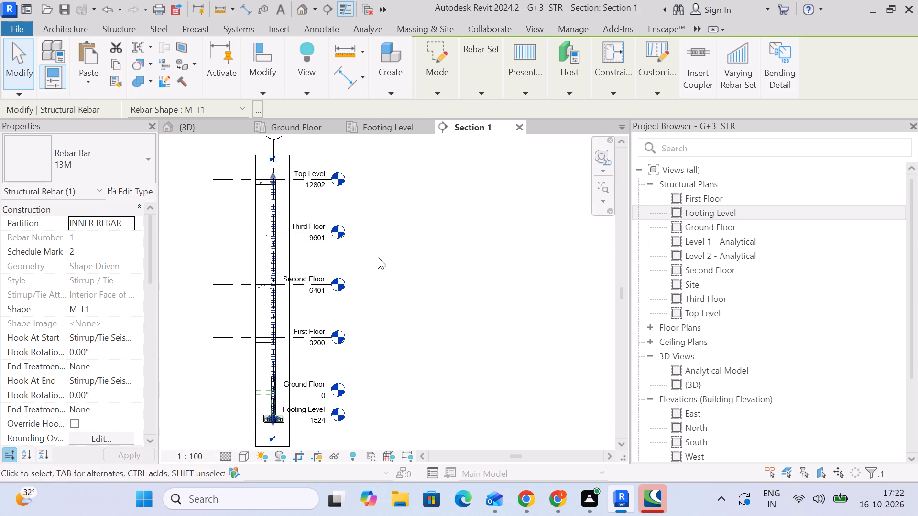
click(404, 257)
scroll(321, 202, up, 1)
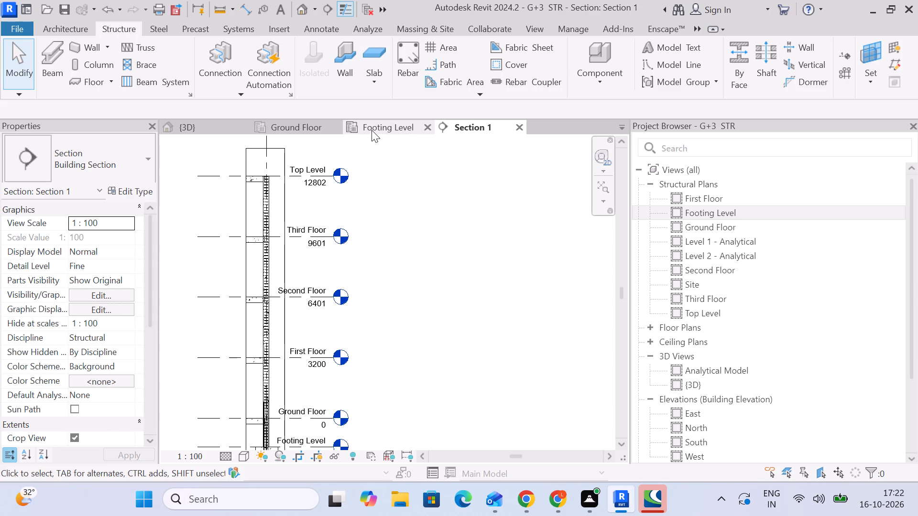
Inspect the column reinforcement at grid A-1 in the Footing Level plan and the Ground Floor plan.
click(372, 130)
scroll(374, 248, up, 7)
scroll(379, 249, down, 5)
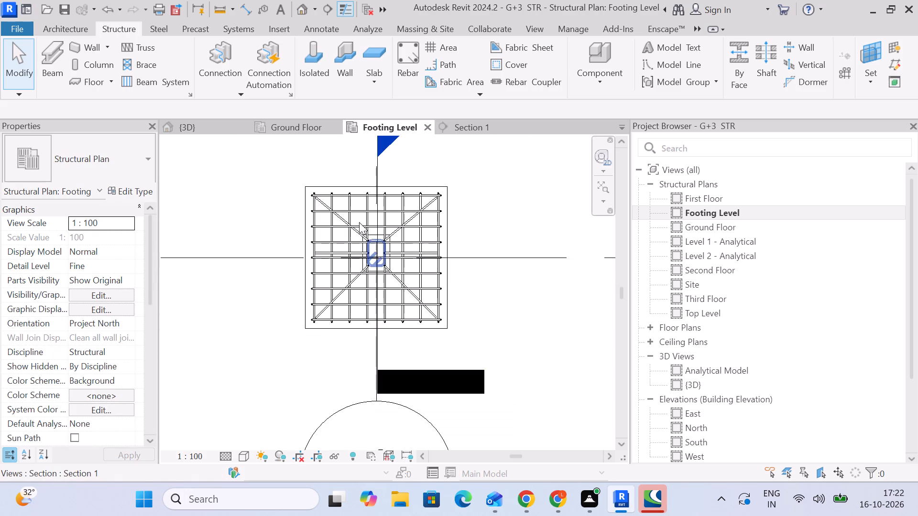
click(315, 136)
click(310, 129)
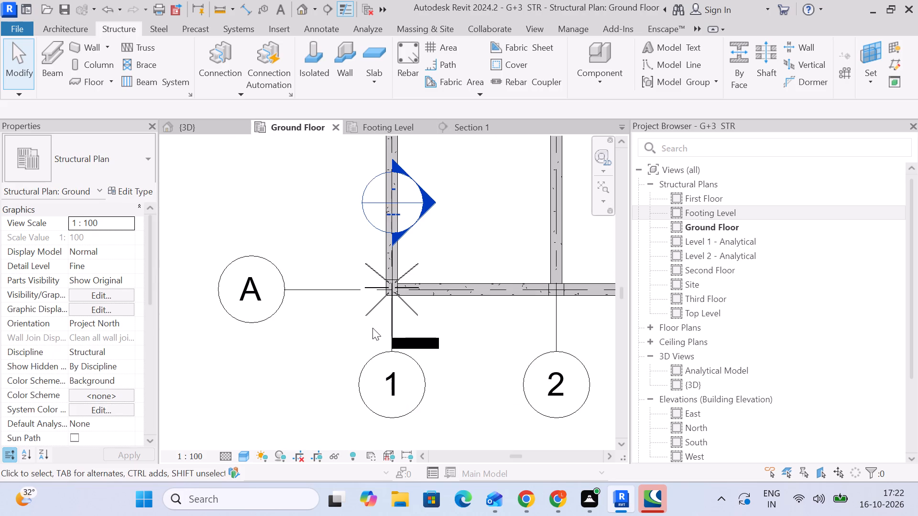
scroll(375, 328, up, 5)
scroll(409, 248, up, 5)
scroll(360, 277, up, 4)
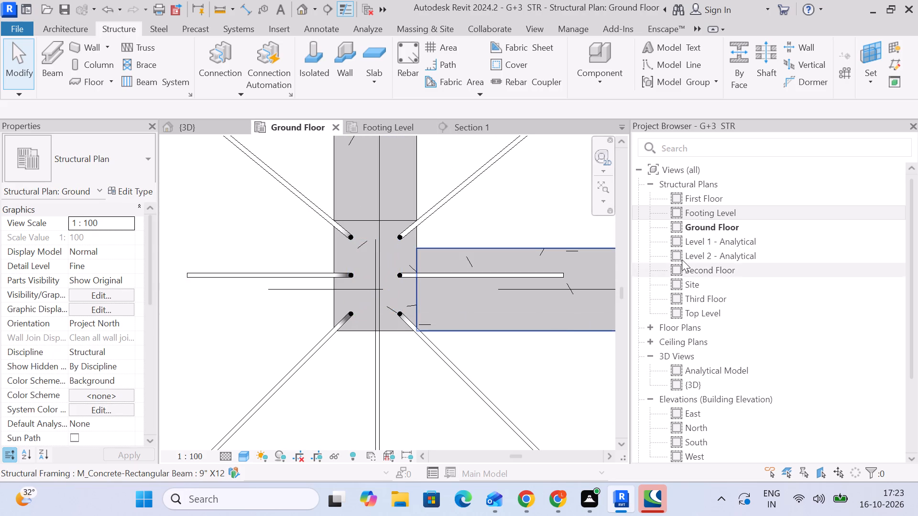
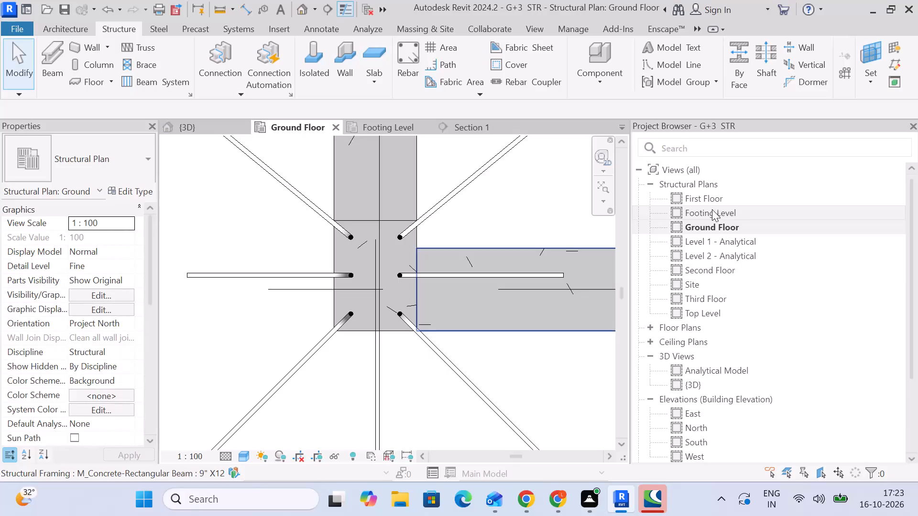
In the First Floor plan, change the type of the column's M_T1 tie set to Rebar Bar 10M.
double_click(710, 199)
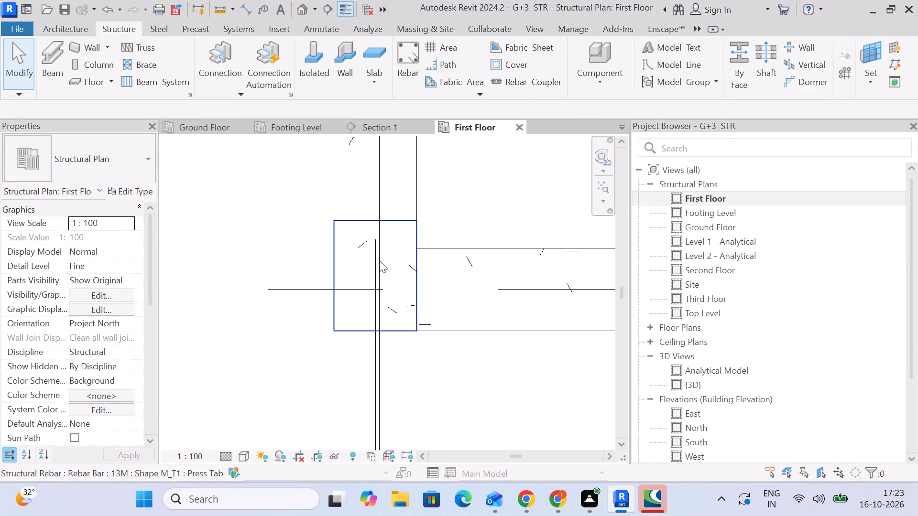
click(394, 251)
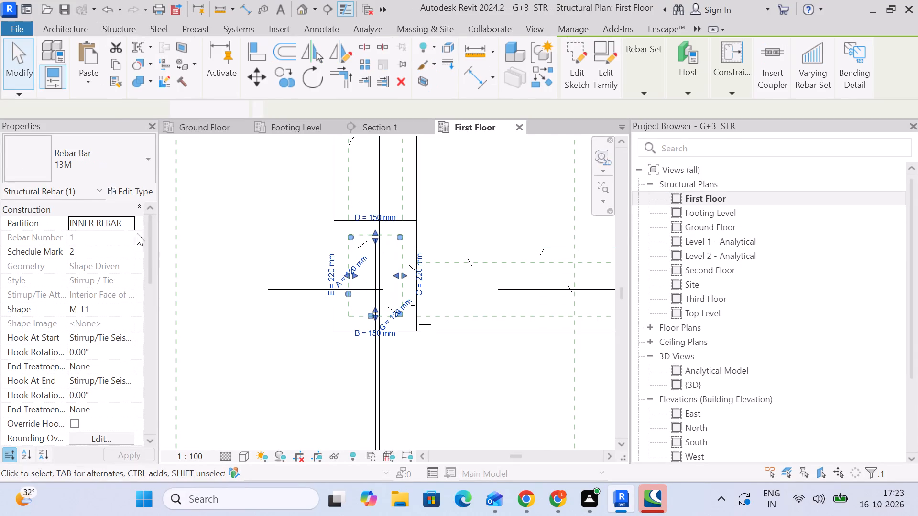
click(109, 164)
click(59, 226)
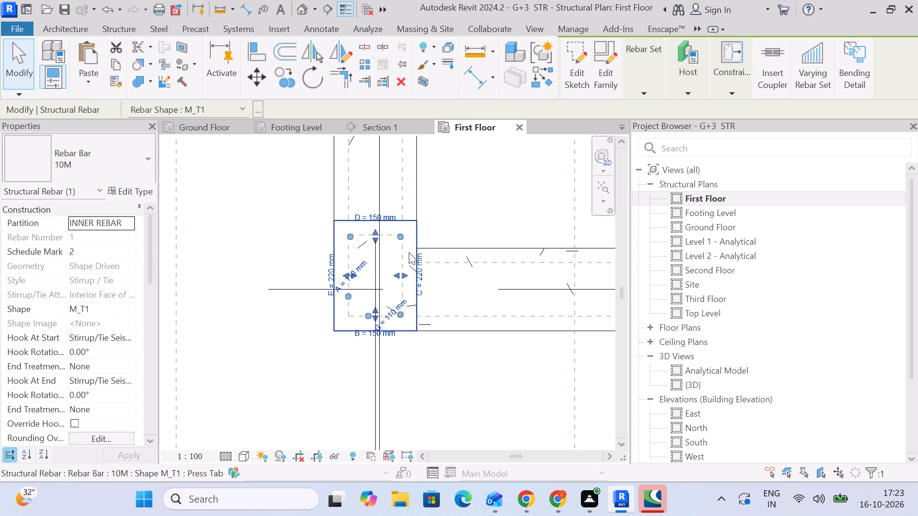
click(465, 207)
In the Ground Floor plan, place a vertical 13M bar of shape M_00 over the column's south-west L rod.
click(351, 121)
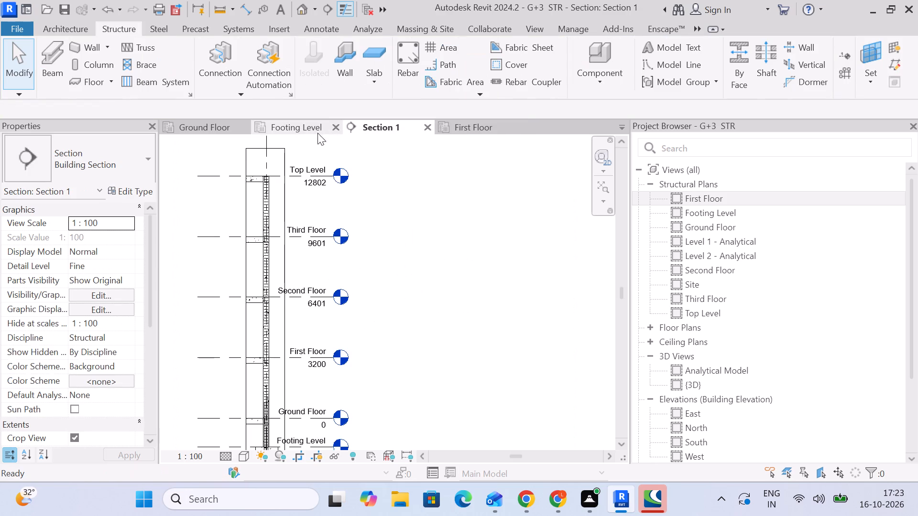
click(310, 131)
click(521, 129)
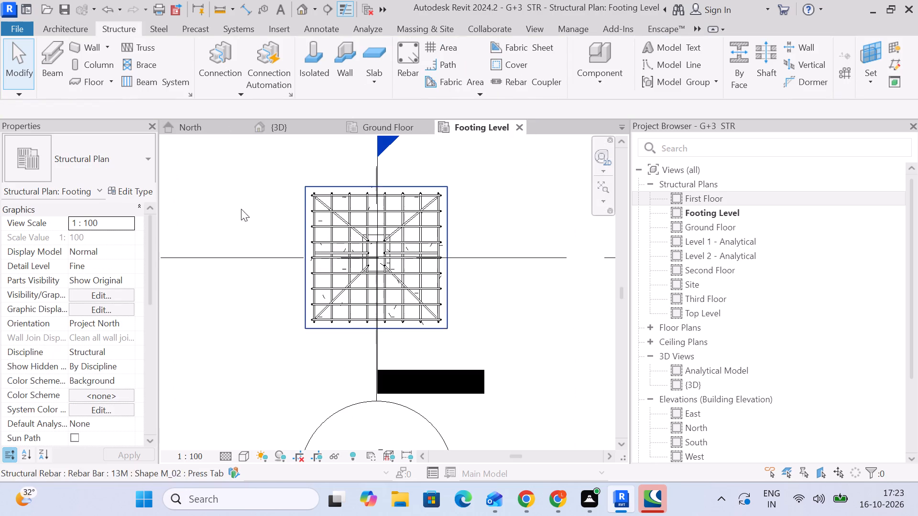
click(365, 126)
scroll(387, 263, up, 4)
middle_drag(437, 282, 385, 252)
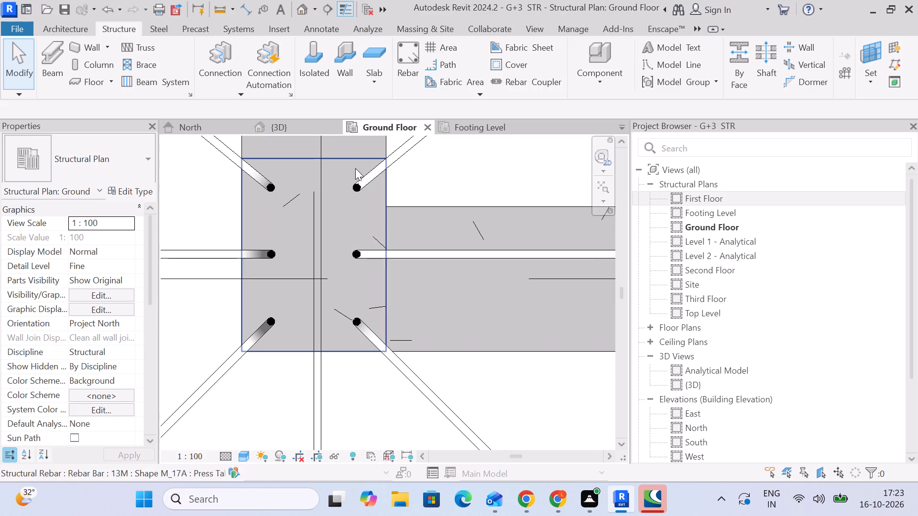
click(421, 58)
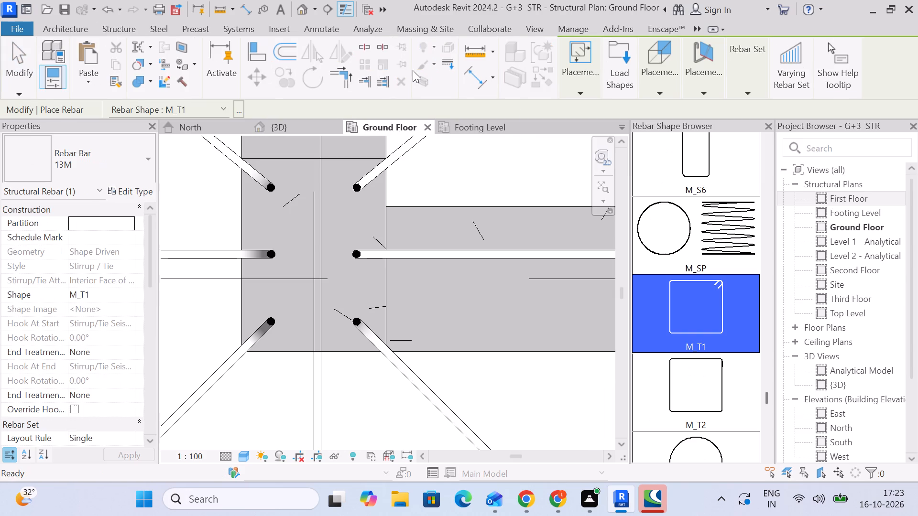
scroll(708, 233, up, 20)
scroll(708, 233, up, 18)
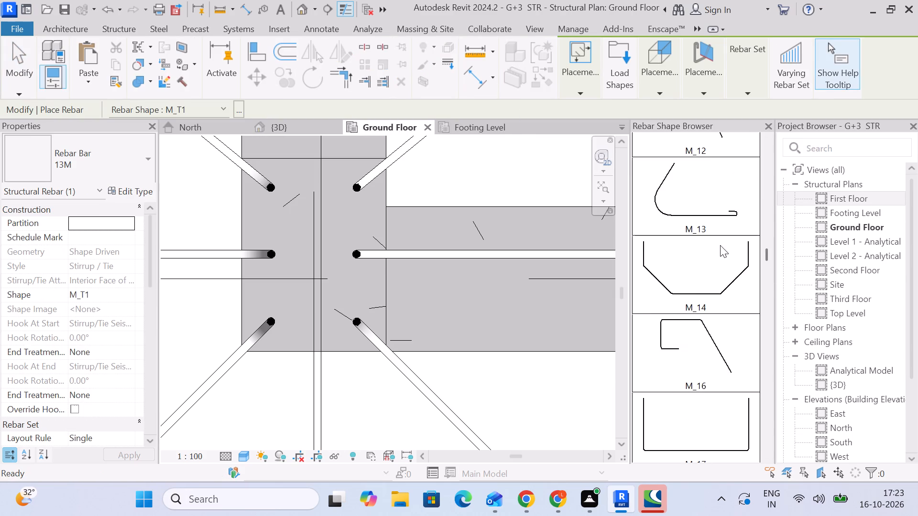
scroll(720, 245, up, 20)
scroll(720, 245, up, 19)
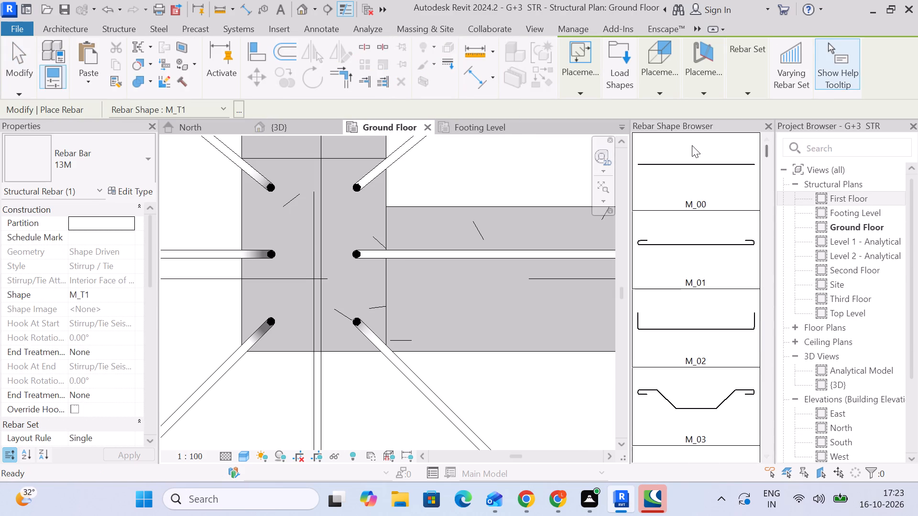
click(692, 166)
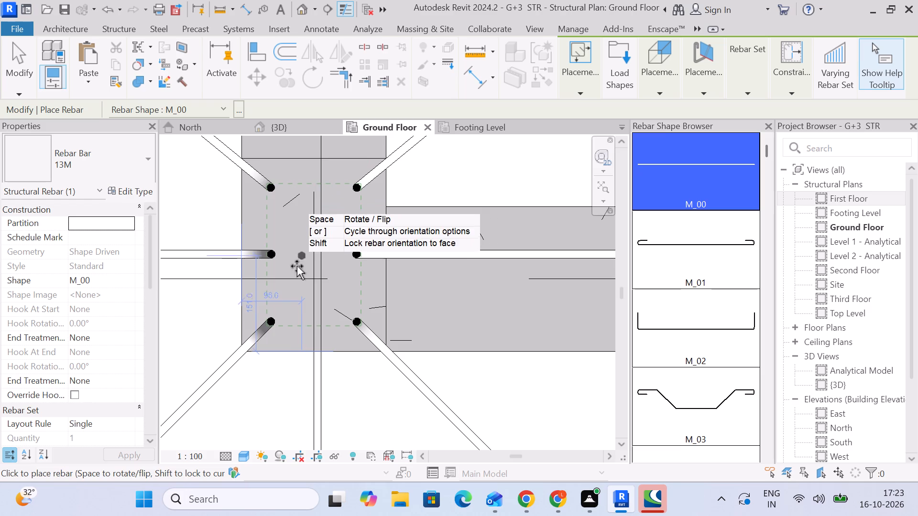
scroll(265, 325, up, 10)
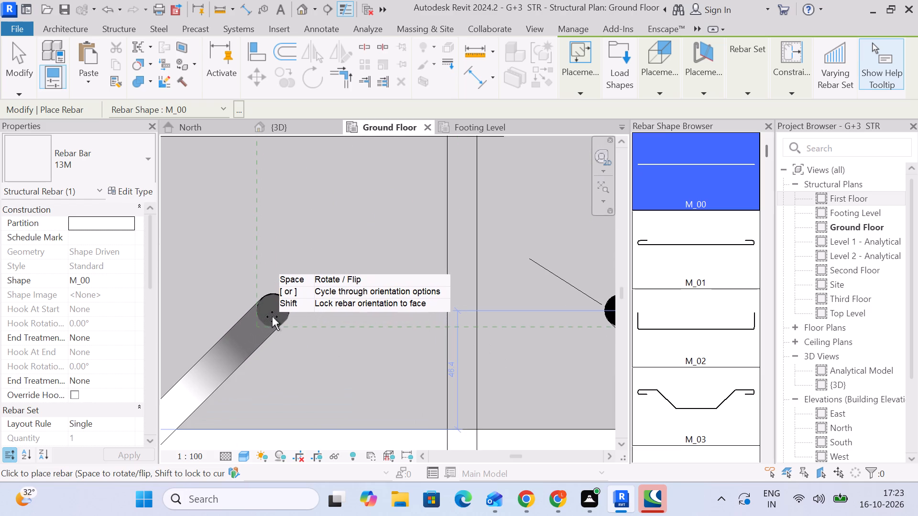
drag(272, 316, 277, 314)
middle_drag(430, 308, 431, 308)
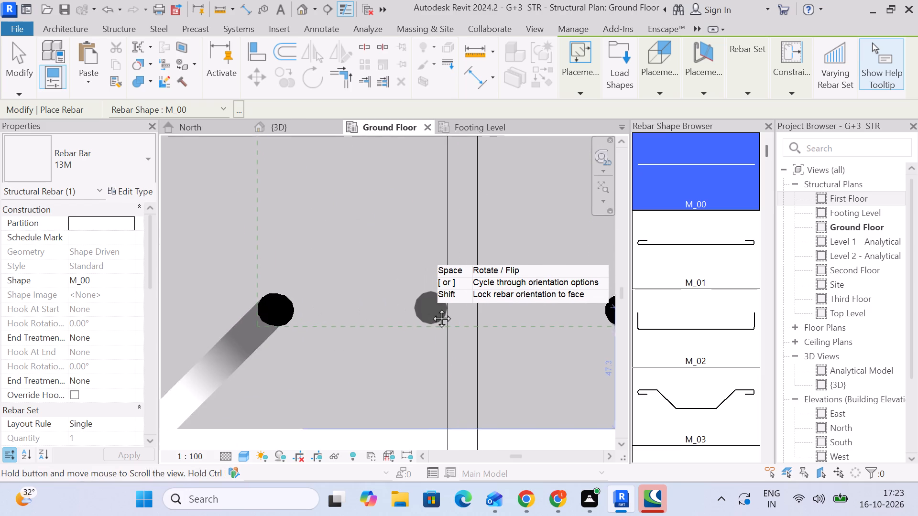
middle_drag(431, 308, 402, 299)
key(ctrl+z)
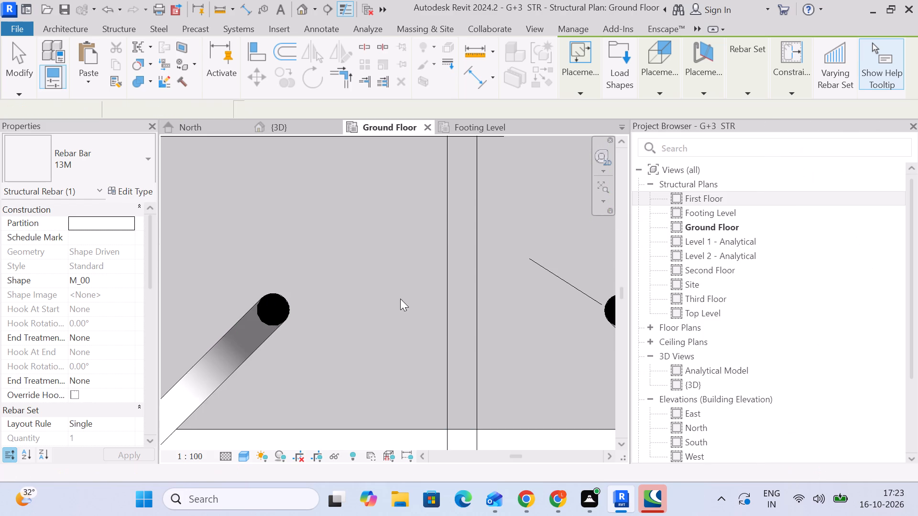
scroll(273, 308, up, 2)
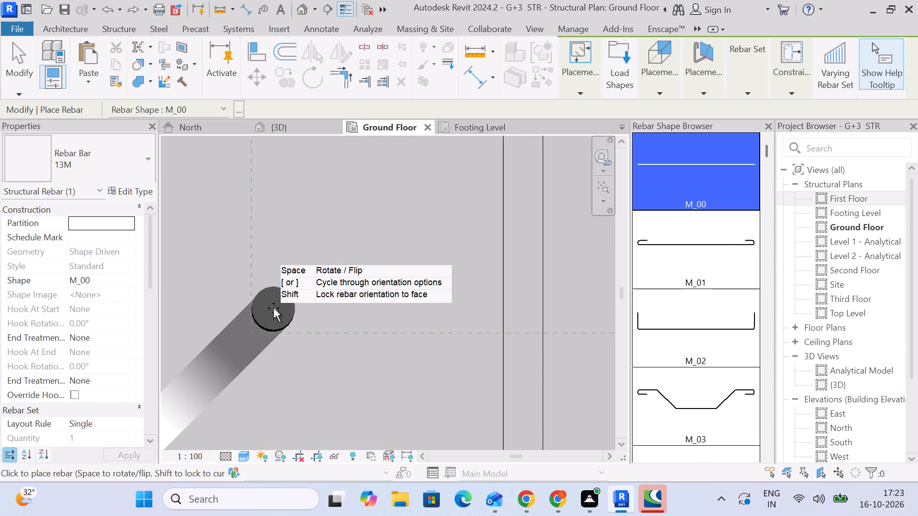
scroll(273, 308, up, 2)
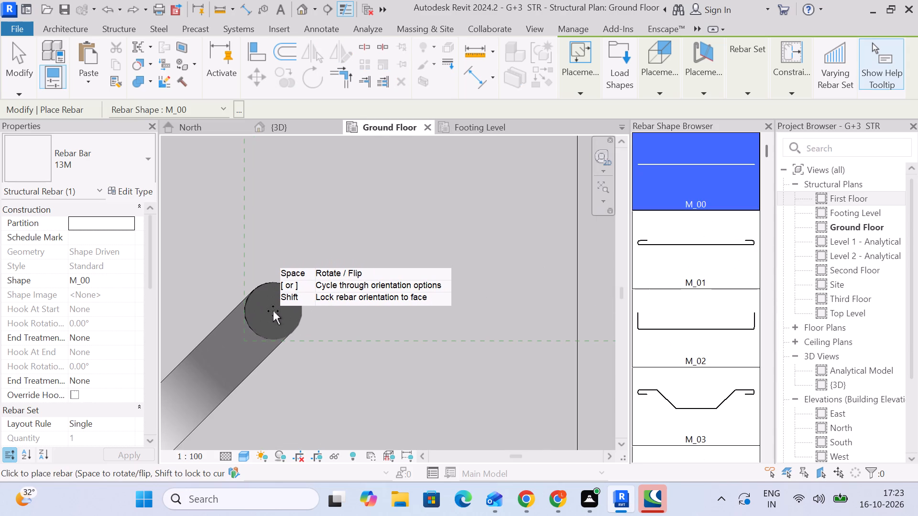
click(273, 311)
Place a vertical 13M M_00 bar over the L rod at the column's south-east corner.
scroll(402, 321, down, 4)
middle_drag(425, 333, 195, 275)
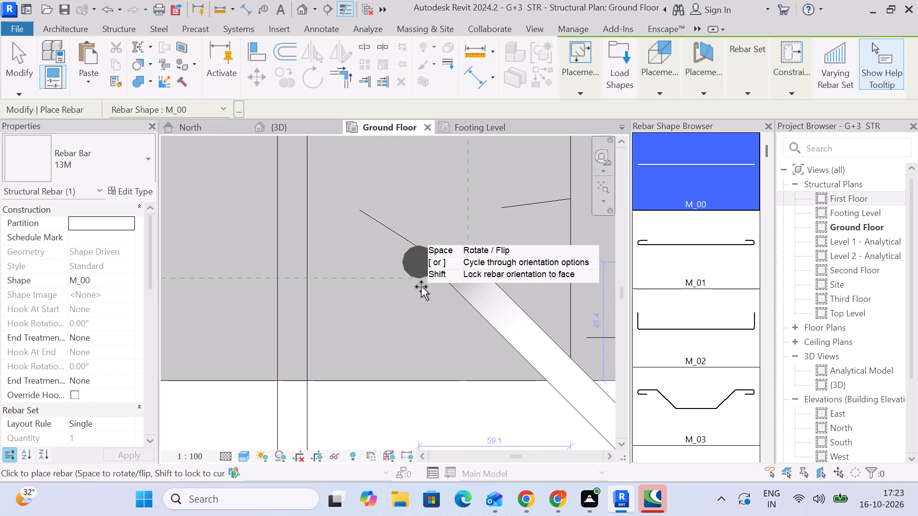
scroll(448, 278, up, 5)
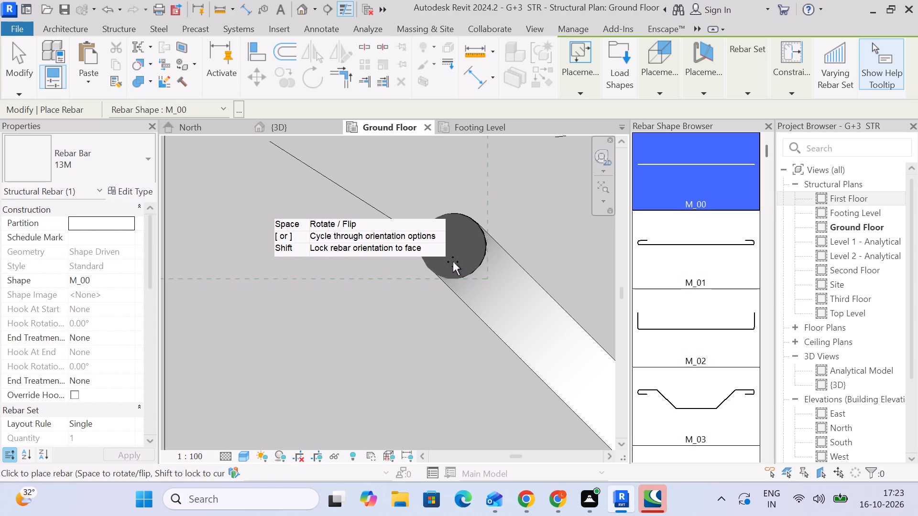
click(453, 262)
Place a vertical 13M M_00 bar over the middle L rod on the column's east side.
middle_drag(459, 166, 452, 490)
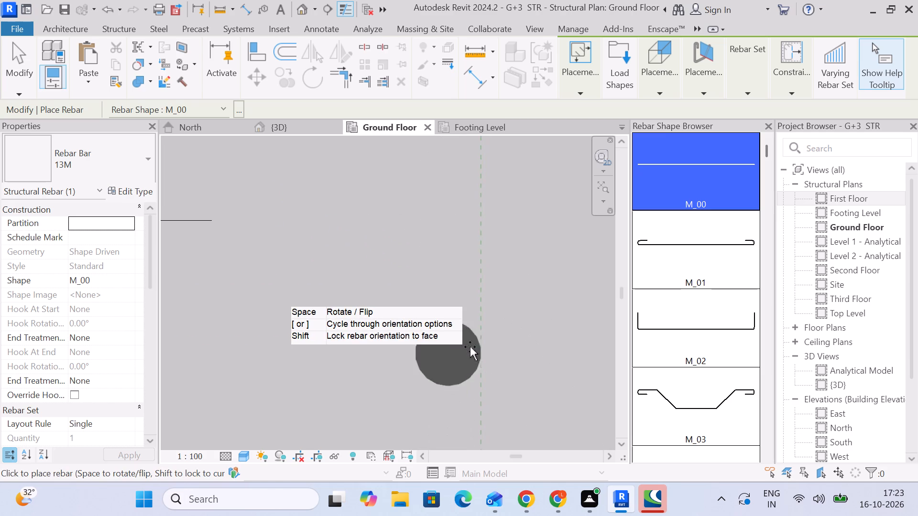
scroll(470, 347, down, 5)
middle_drag(453, 190, 444, 316)
scroll(444, 316, up, 6)
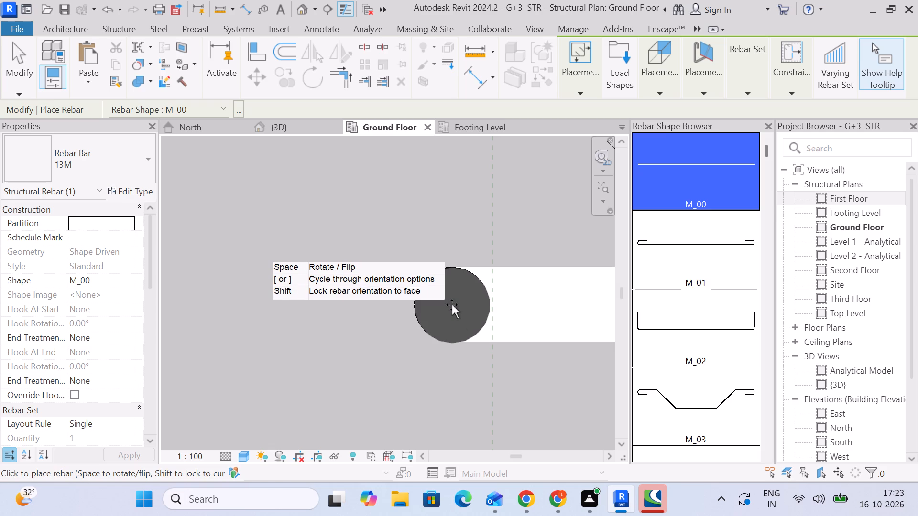
click(452, 305)
scroll(456, 270, down, 5)
middle_drag(455, 274, 462, 301)
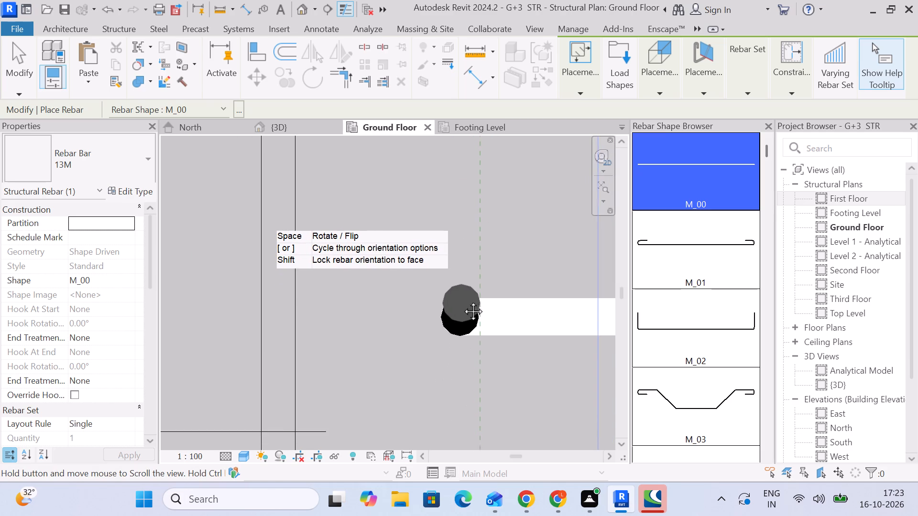
middle_drag(462, 301, 462, 300)
scroll(458, 319, up, 9)
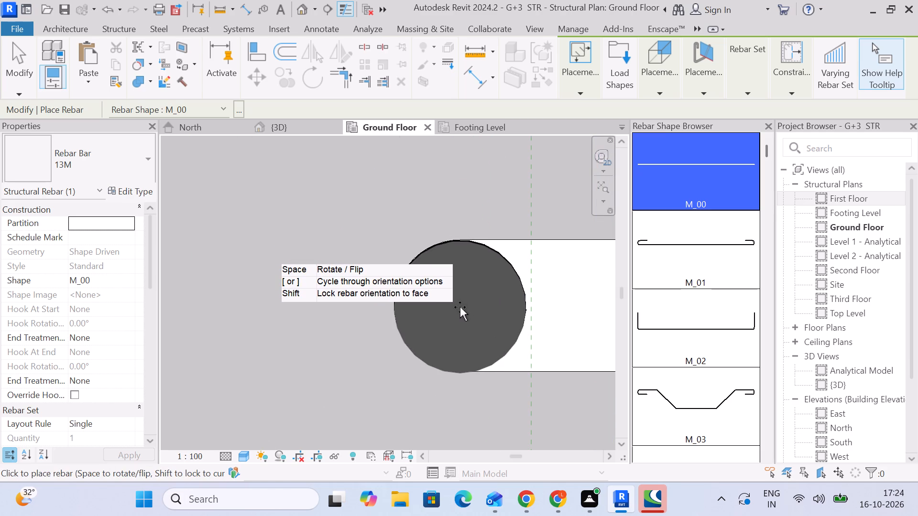
click(460, 307)
Place a vertical 13M M_00 bar over the L rod at the column's north-east corner.
scroll(460, 222, down, 5)
middle_drag(459, 226, 459, 295)
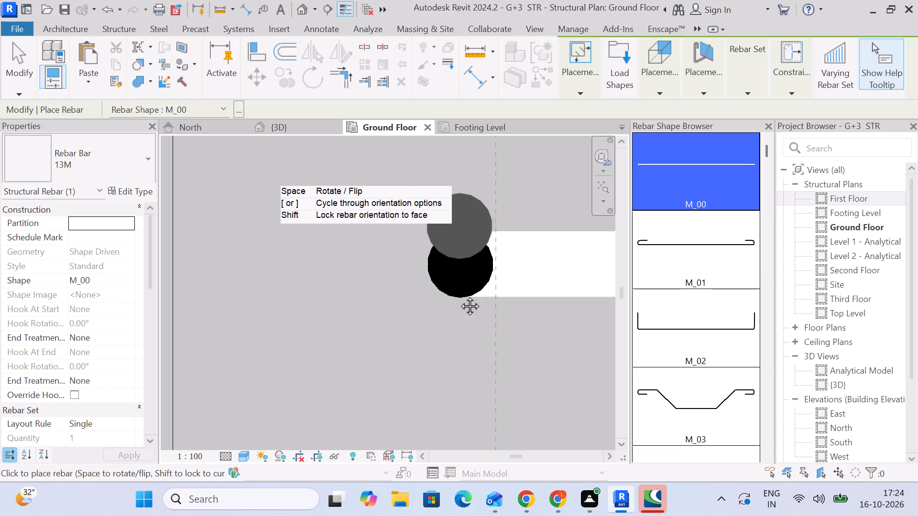
middle_drag(459, 295, 446, 464)
scroll(456, 364, down, 11)
scroll(452, 244, up, 5)
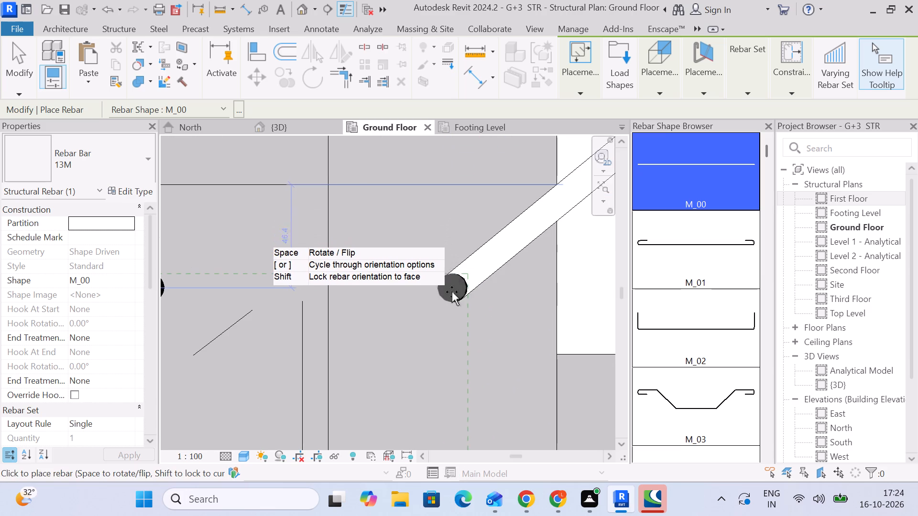
scroll(461, 298, up, 8)
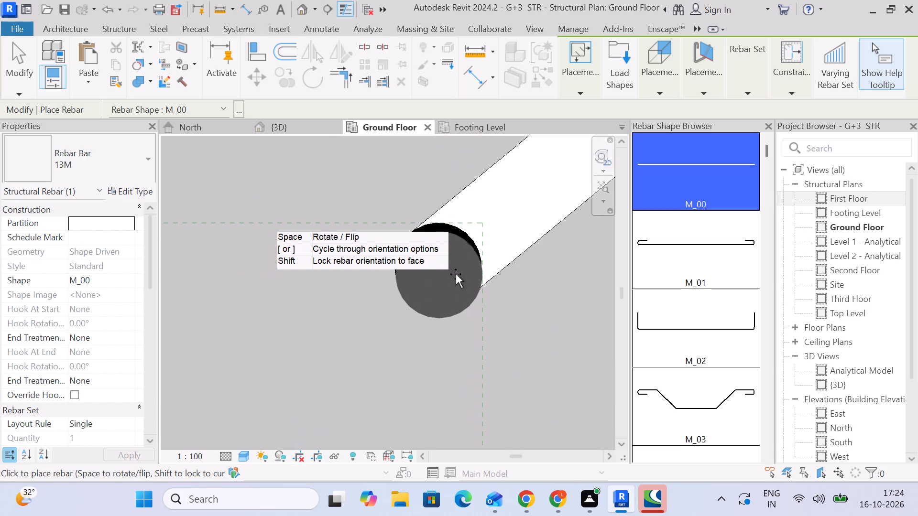
click(456, 266)
Place a vertical 13M M_00 bar over the L rod at the column's north-west corner.
scroll(257, 246, down, 2)
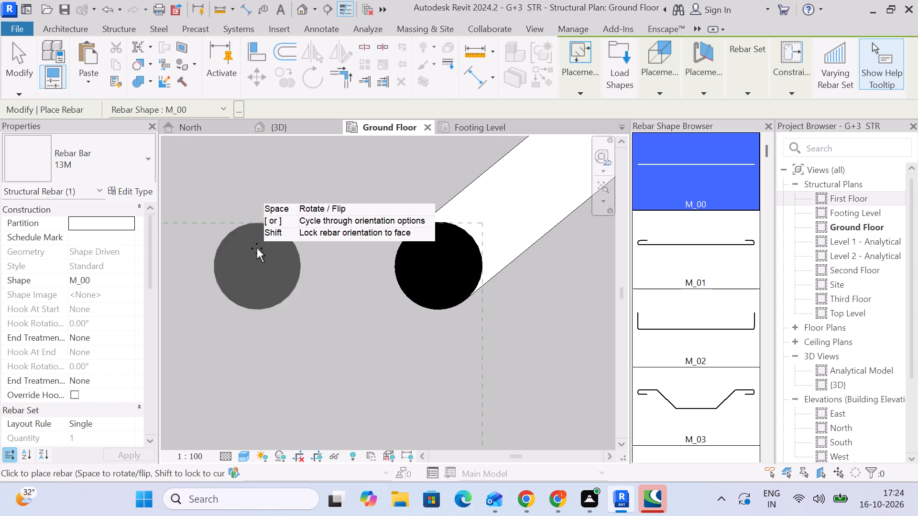
scroll(257, 248, down, 2)
middle_drag(257, 251, 575, 270)
scroll(549, 274, down, 5)
middle_drag(280, 295, 425, 289)
scroll(425, 289, up, 5)
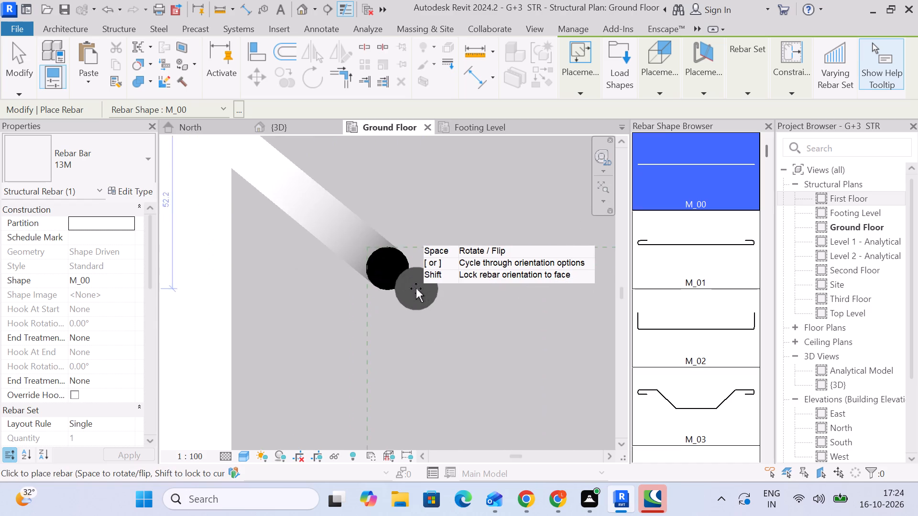
scroll(414, 291, up, 4)
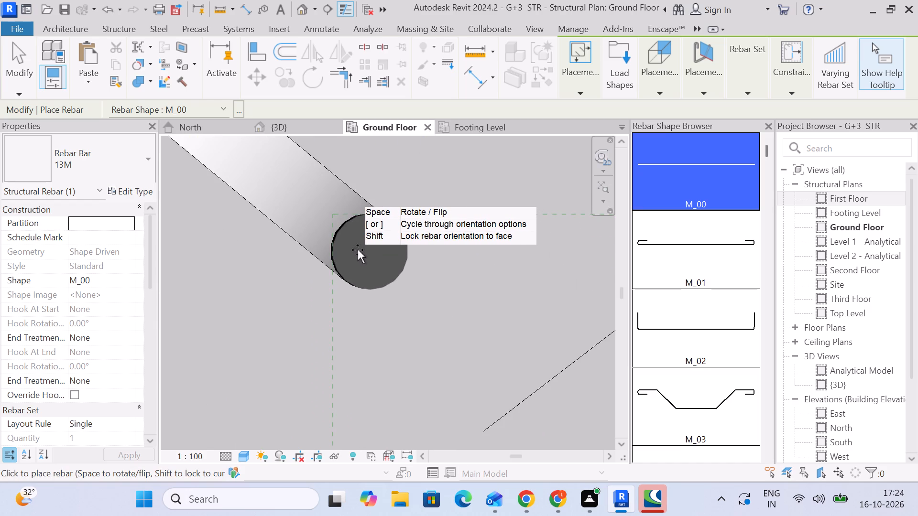
click(355, 250)
Place a vertical 13M M_00 bar over the middle L rod on the column's west side and end rebar placement.
scroll(426, 363, down, 5)
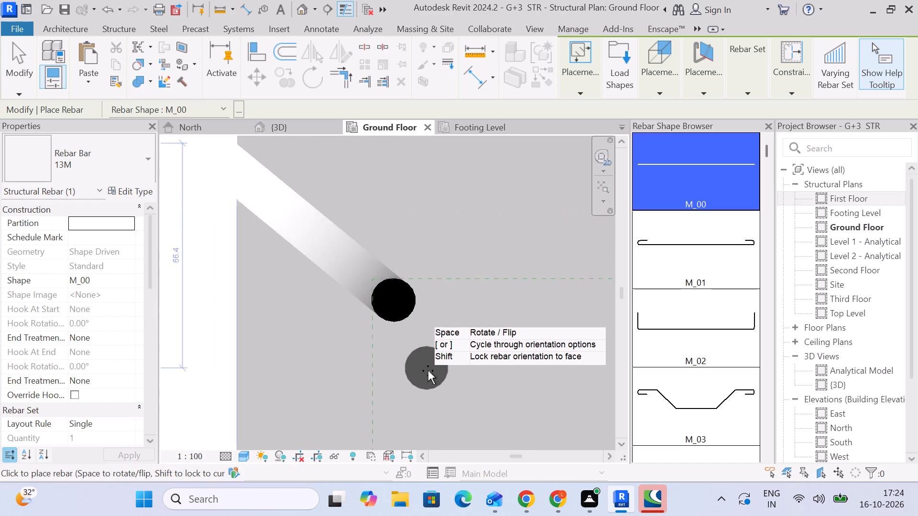
middle_drag(428, 371, 401, 199)
scroll(436, 357, down, 3)
middle_drag(426, 347, 373, 216)
scroll(328, 264, down, 1)
scroll(327, 294, up, 5)
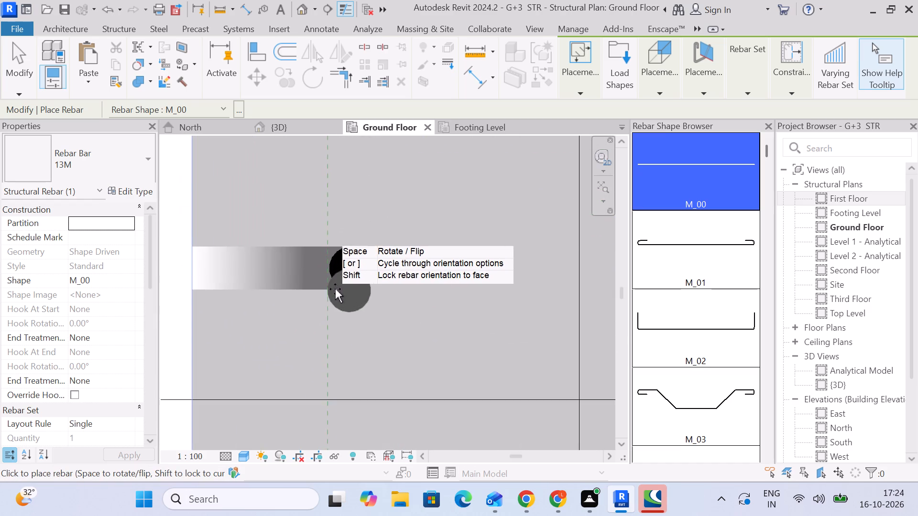
scroll(335, 289, up, 5)
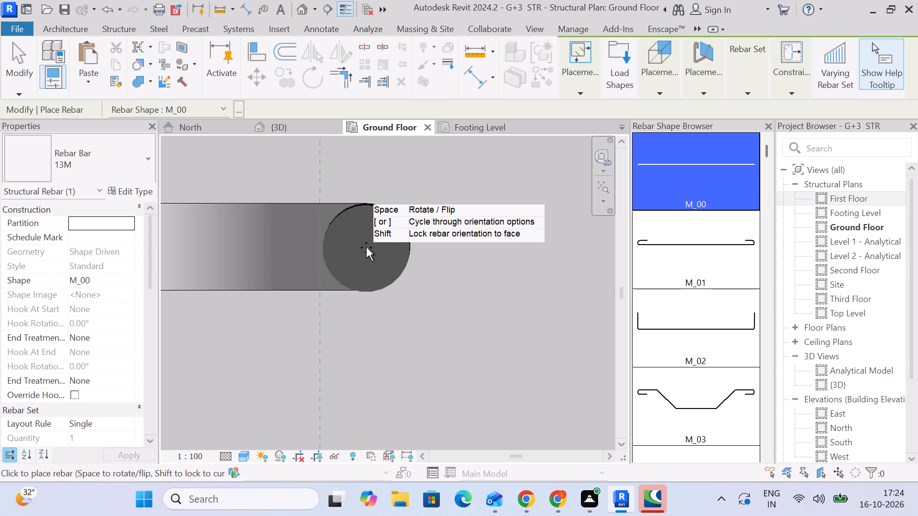
click(367, 246)
scroll(424, 295, down, 11)
middle_drag(440, 320, 395, 263)
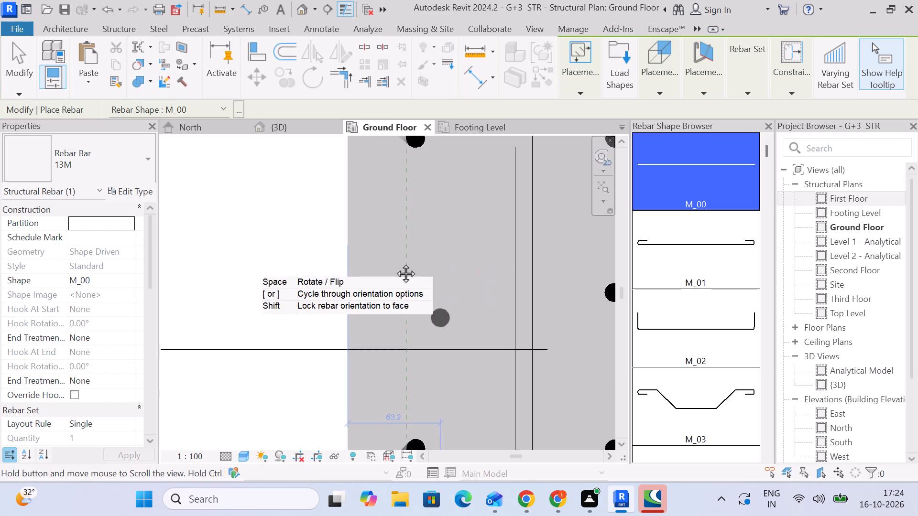
middle_drag(395, 263, 321, 184)
scroll(318, 191, down, 4)
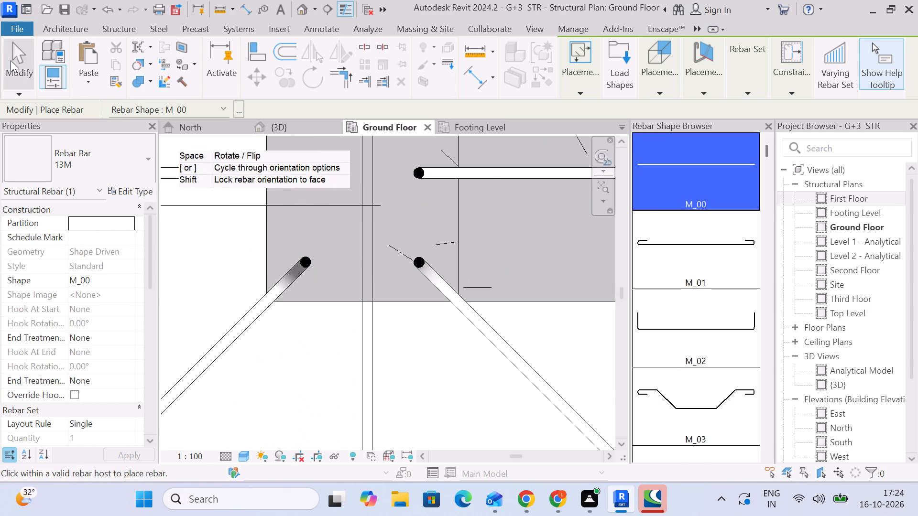
click(11, 60)
In the 3D view, select only the column's structural rebar and show it unobscured in {3D}, Analytical Model and the Second Floor ceiling plan.
click(288, 118)
click(289, 125)
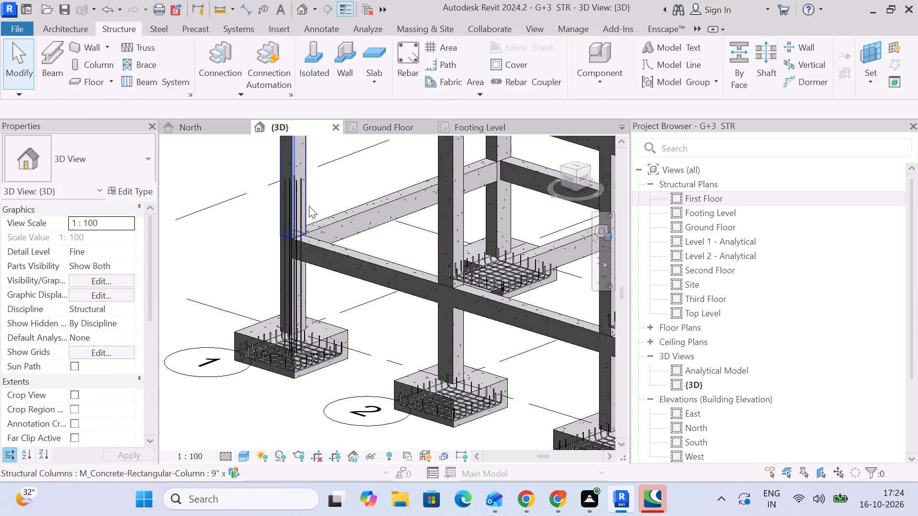
scroll(307, 202, up, 7)
middle_drag(317, 190, 325, 307)
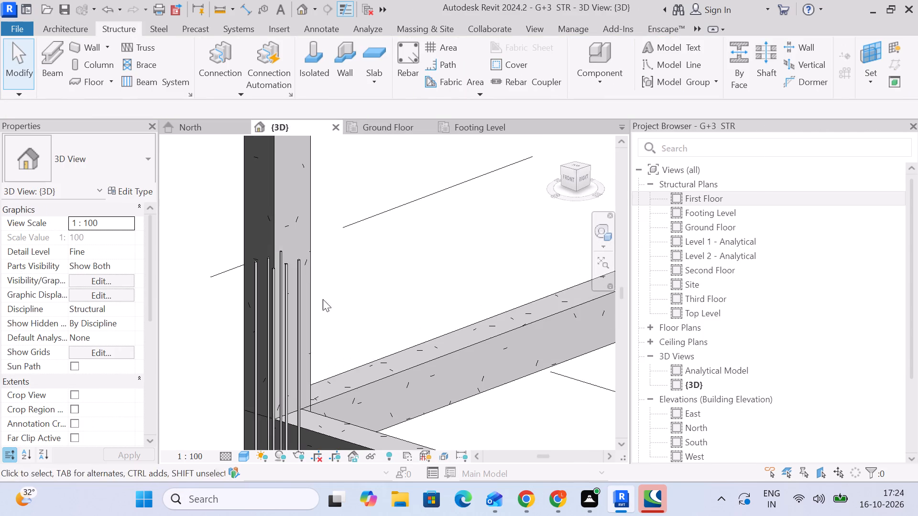
drag(387, 297, 179, 336)
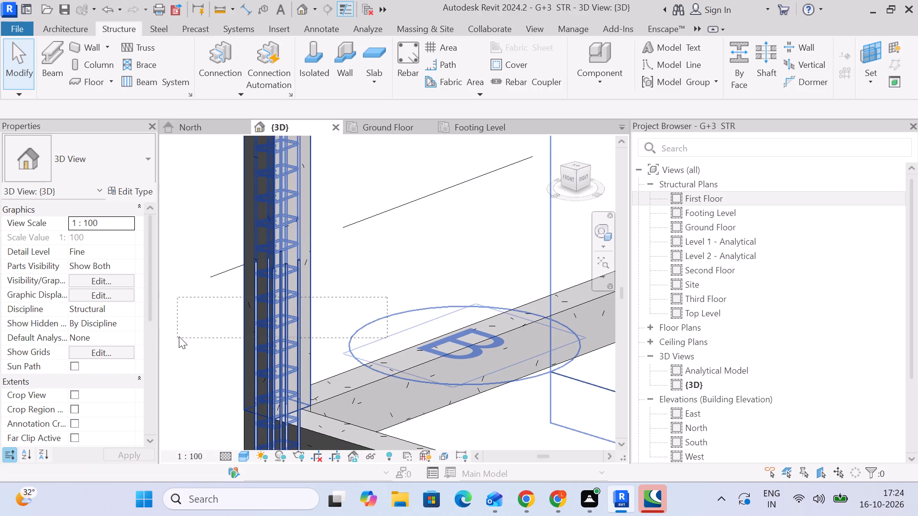
drag(179, 336, 215, 314)
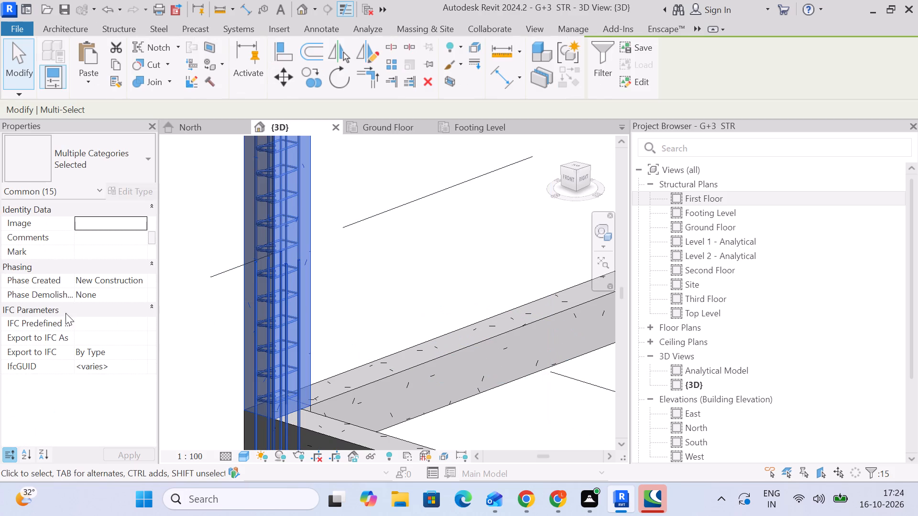
click(606, 49)
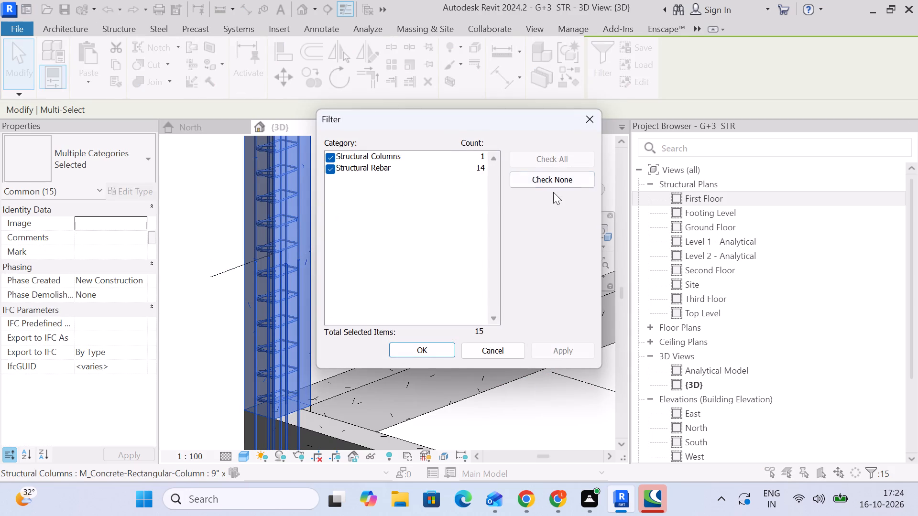
click(551, 183)
click(328, 167)
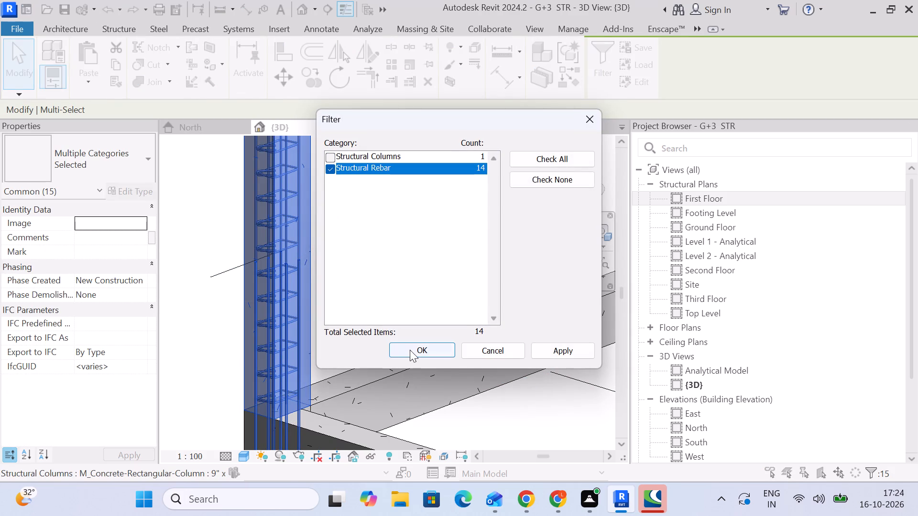
click(410, 350)
scroll(82, 405, down, 3)
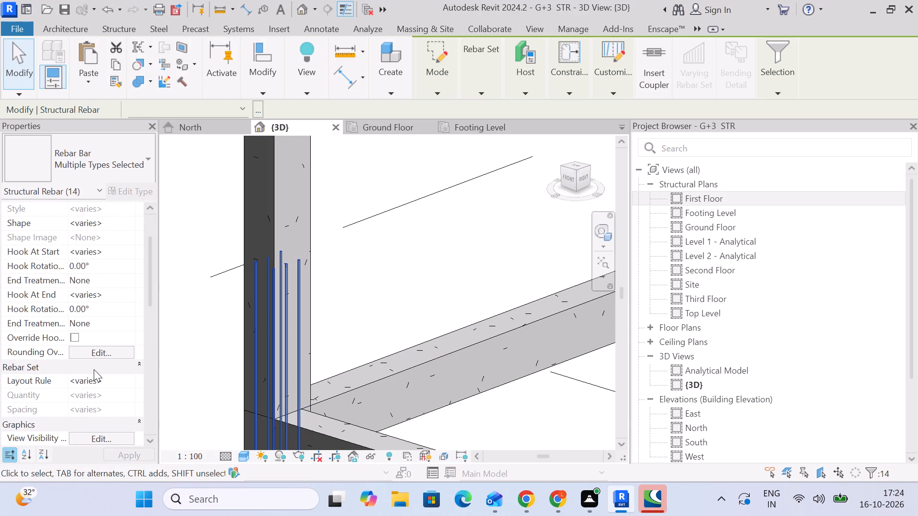
click(122, 395)
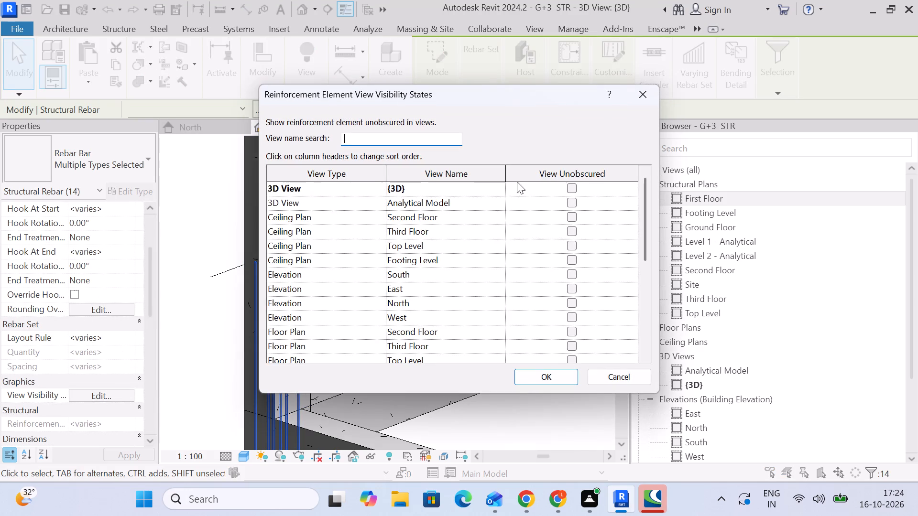
click(576, 187)
click(568, 208)
click(567, 204)
click(569, 215)
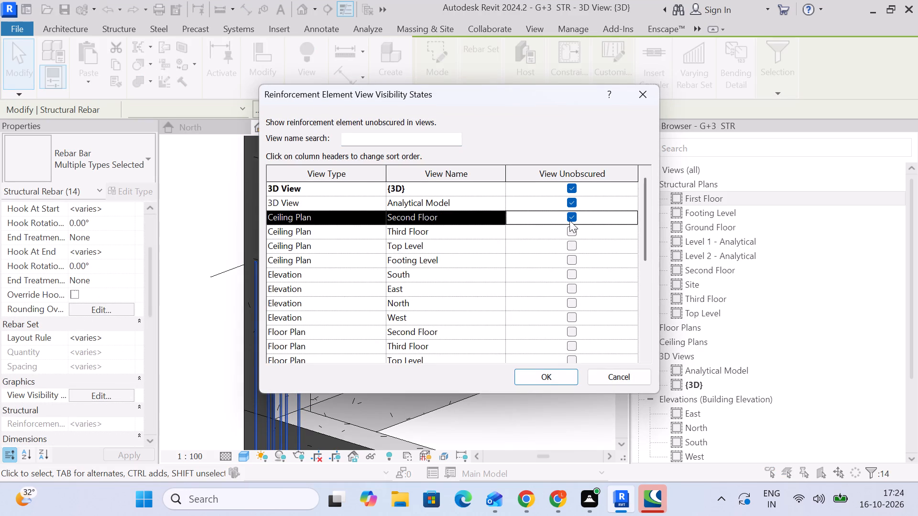
click(546, 378)
click(402, 283)
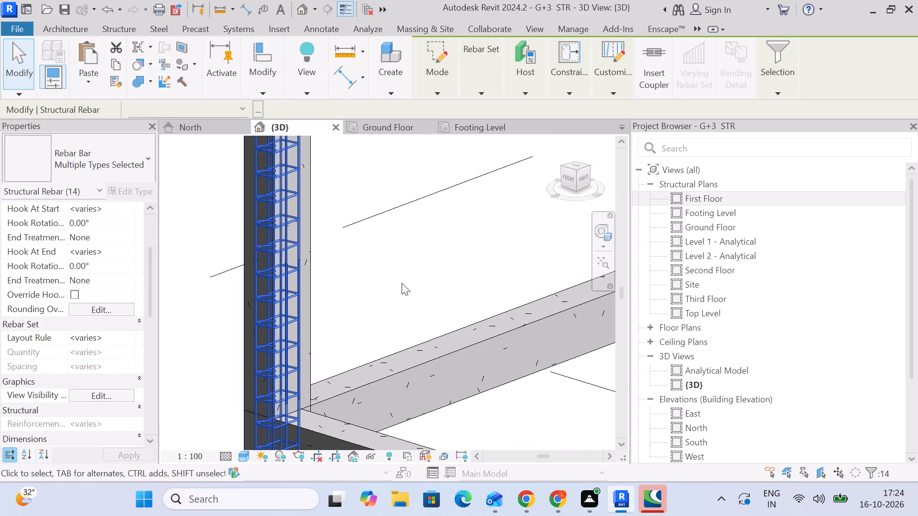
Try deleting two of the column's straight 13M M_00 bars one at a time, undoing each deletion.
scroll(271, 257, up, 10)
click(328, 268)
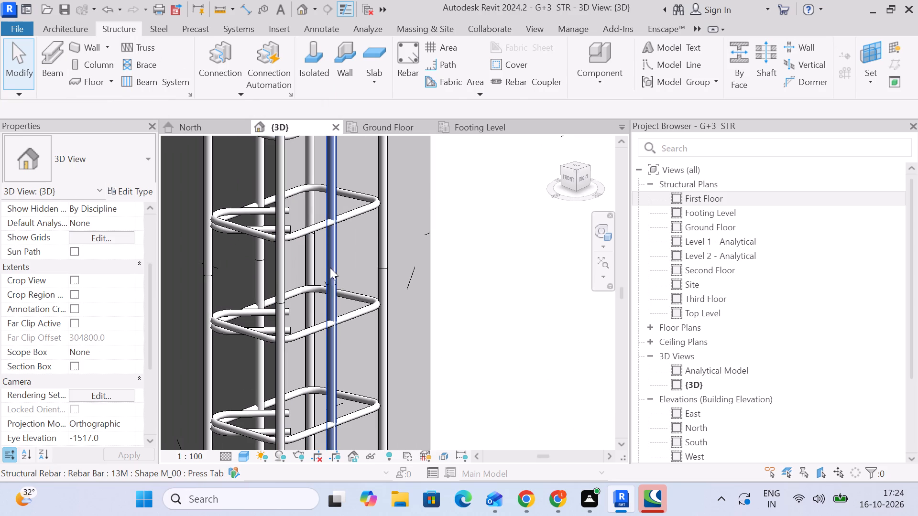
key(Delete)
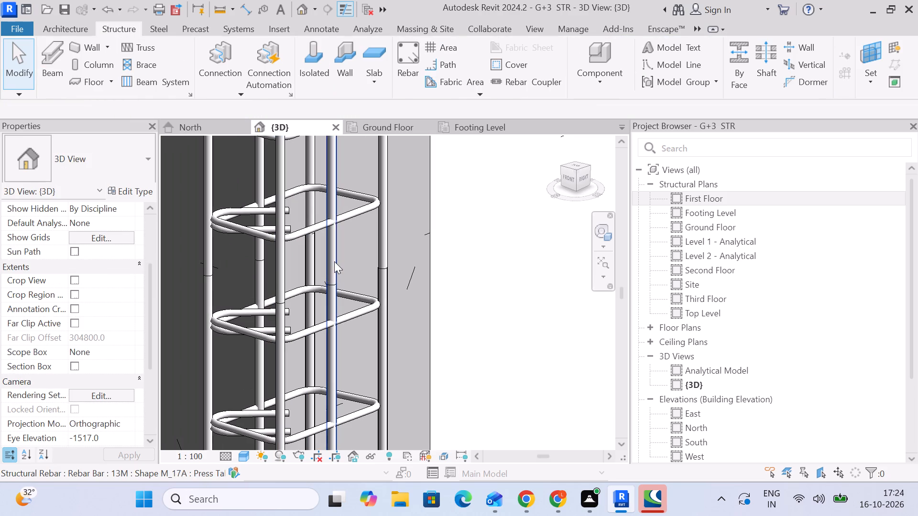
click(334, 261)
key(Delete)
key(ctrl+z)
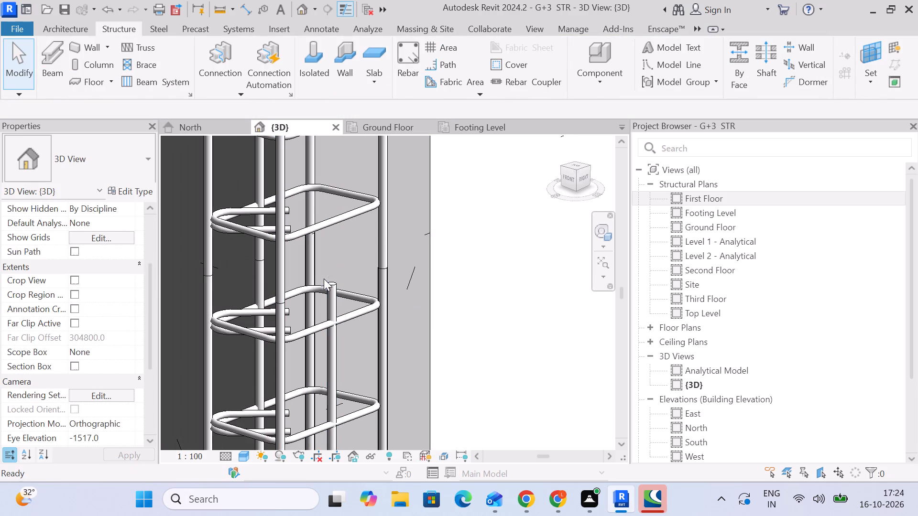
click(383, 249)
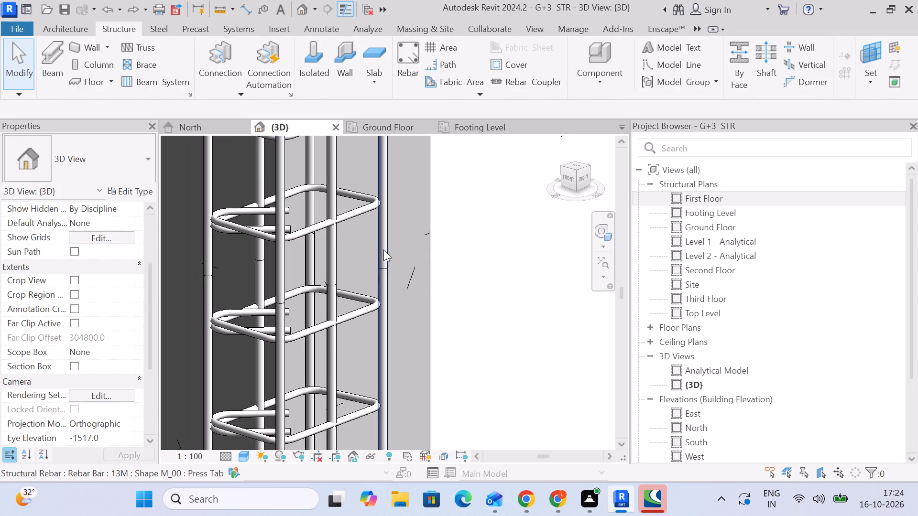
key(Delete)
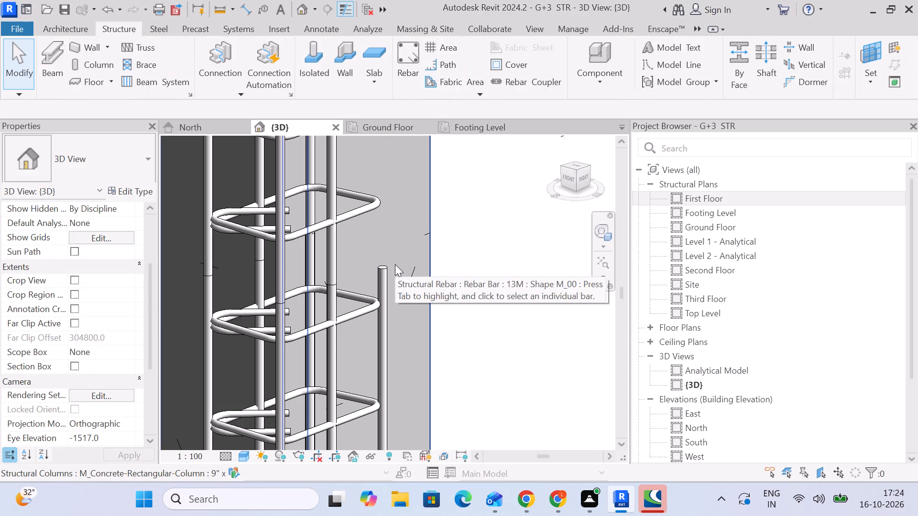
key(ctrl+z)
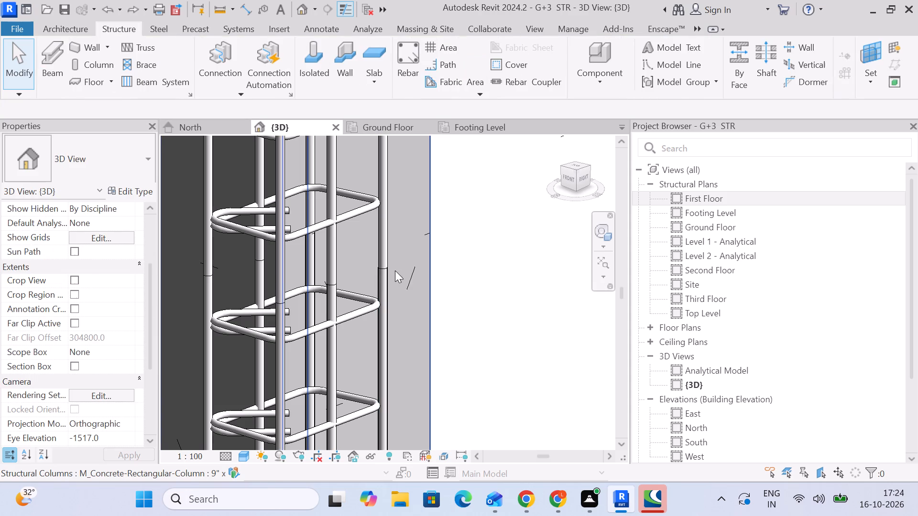
Examine the column's vertical bars and ties in the 3D view near the beam junction.
scroll(394, 277, down, 13)
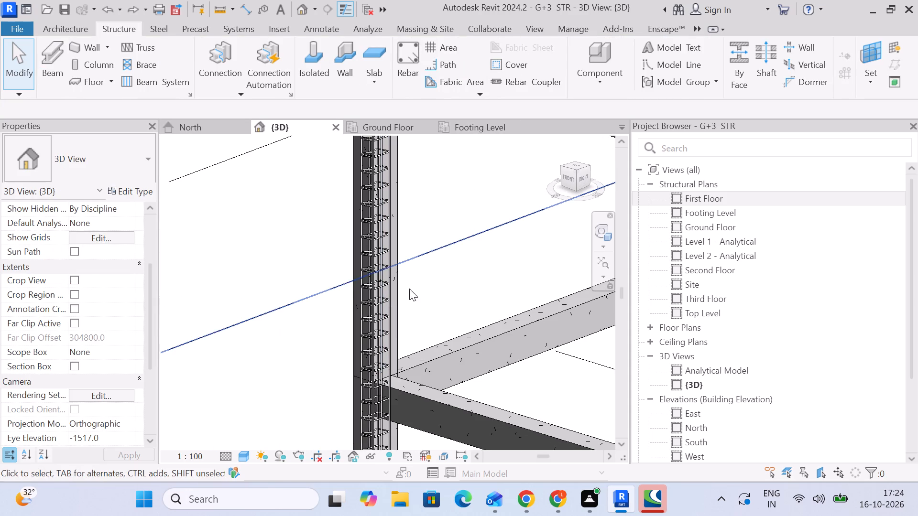
scroll(399, 304, up, 10)
scroll(399, 277, down, 3)
middle_drag(399, 279, 354, 201)
scroll(368, 175, up, 1)
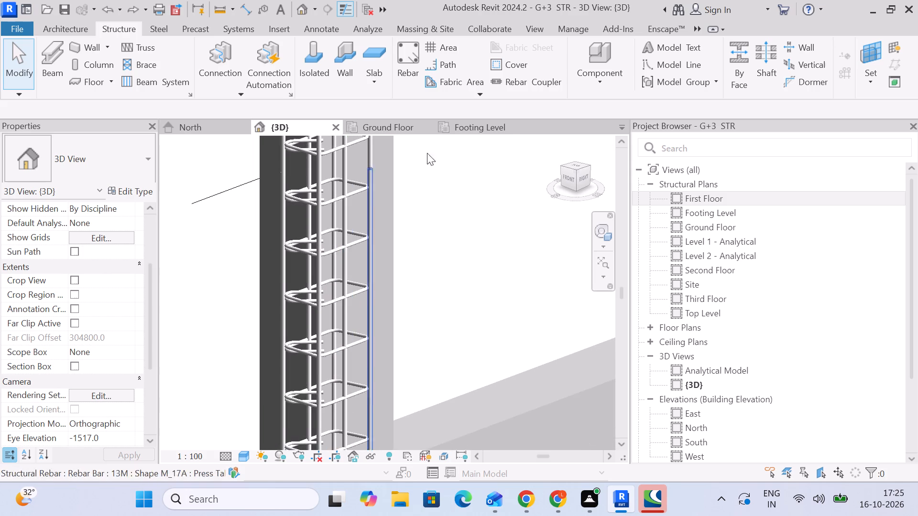
Open Section 1 and examine the column's vertical bars and ties around the First Floor level.
click(470, 123)
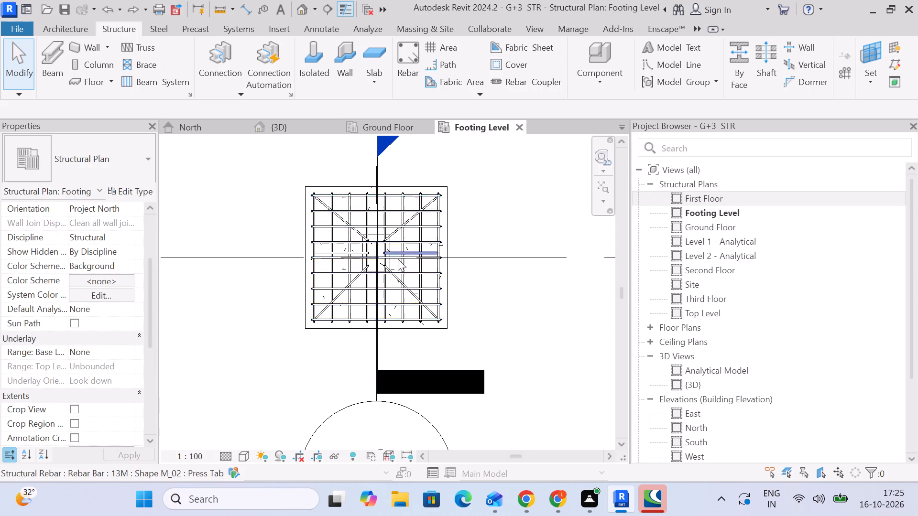
click(400, 131)
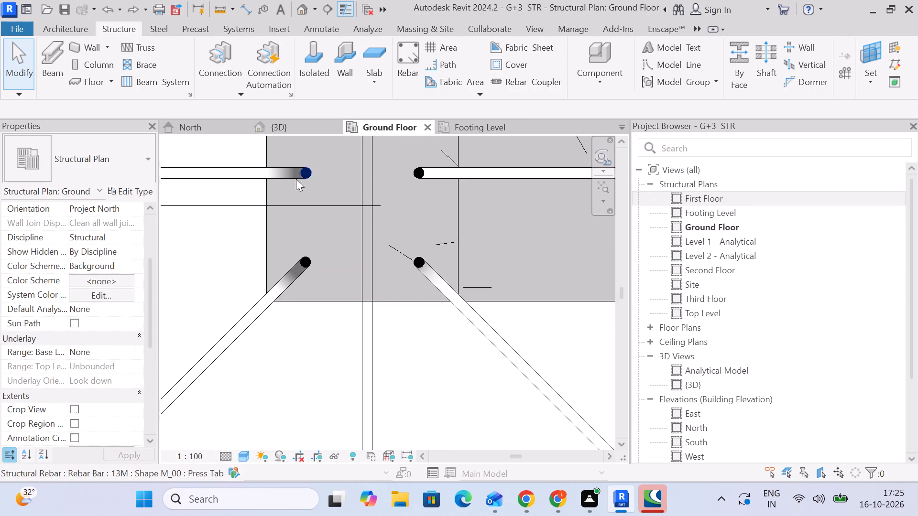
click(244, 125)
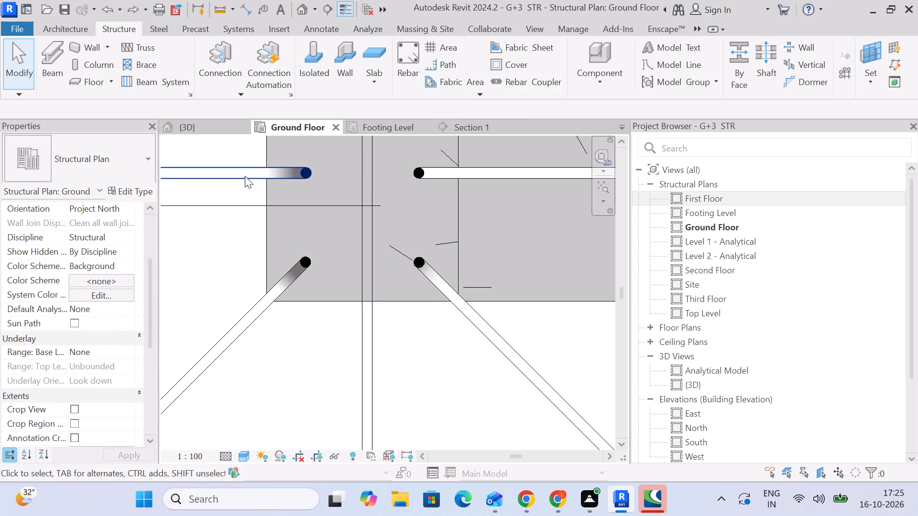
click(470, 131)
scroll(275, 374, up, 15)
scroll(227, 314, up, 6)
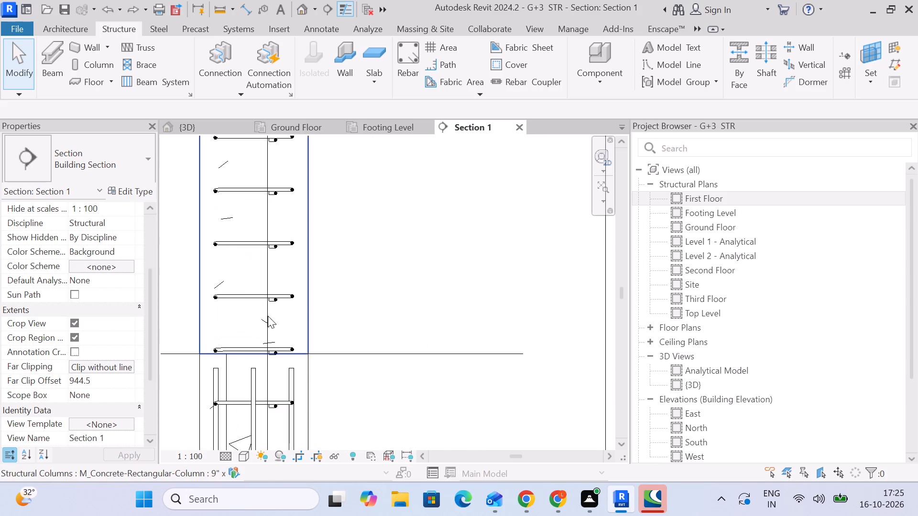
scroll(289, 329, down, 5)
middle_drag(288, 330, 352, 263)
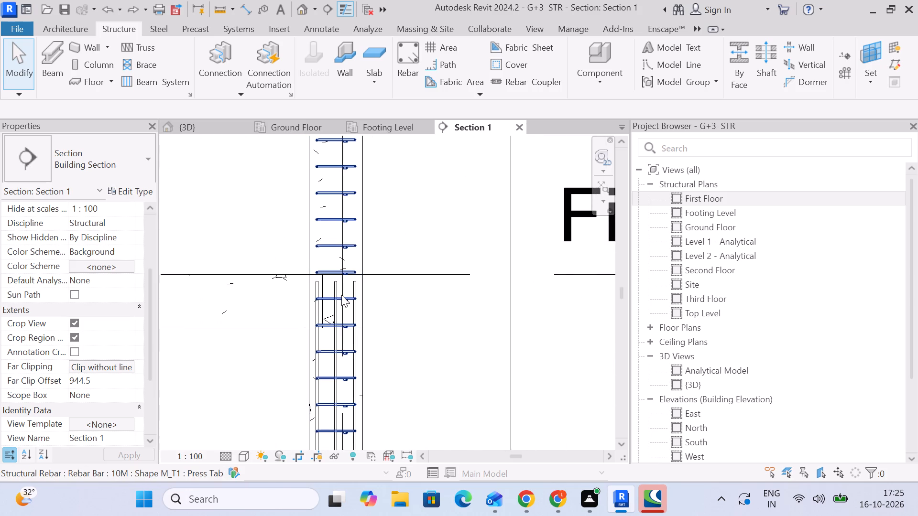
scroll(365, 254, down, 4)
scroll(365, 254, up, 1)
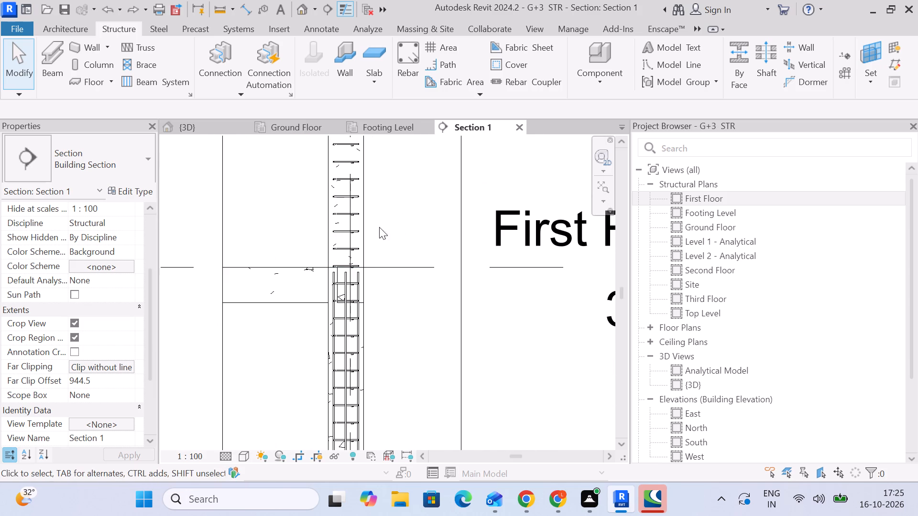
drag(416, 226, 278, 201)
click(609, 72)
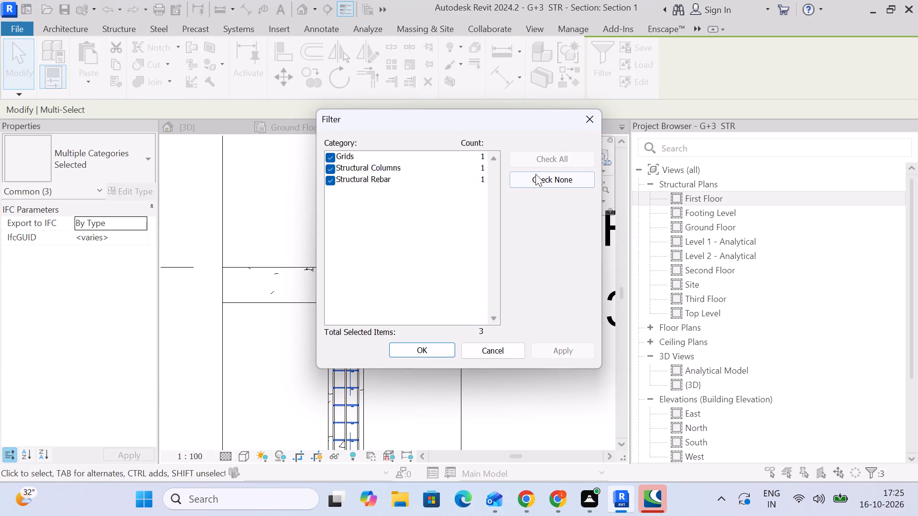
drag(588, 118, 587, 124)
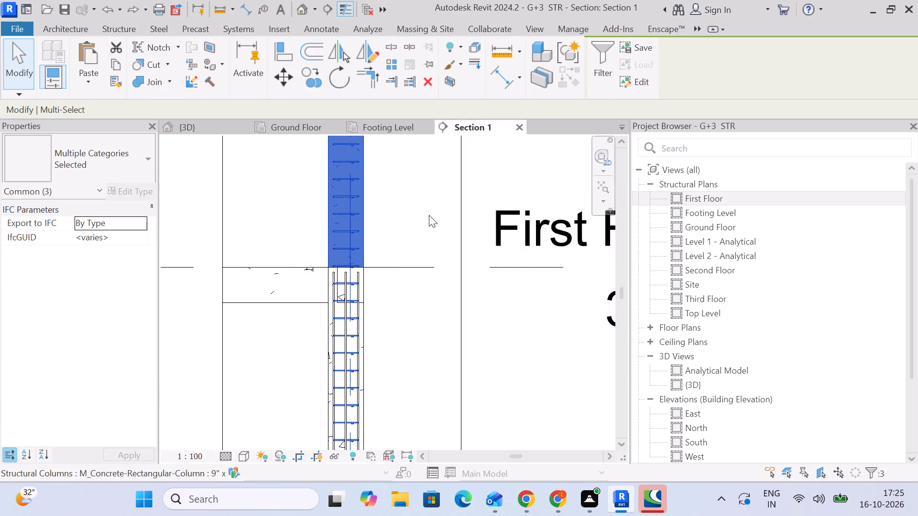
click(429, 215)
Examine the column reinforcement in Section 1 from the Second Floor down to the footing.
scroll(428, 215, down, 5)
middle_drag(428, 179, 399, 419)
middle_drag(385, 340, 402, 194)
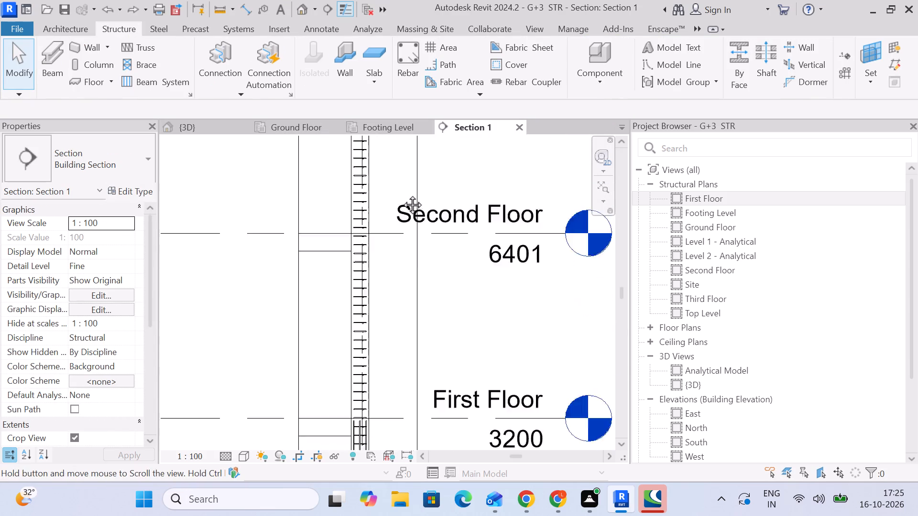
middle_drag(402, 194, 405, 173)
scroll(396, 365, down, 1)
middle_drag(396, 365, 407, 234)
middle_drag(399, 301, 406, 222)
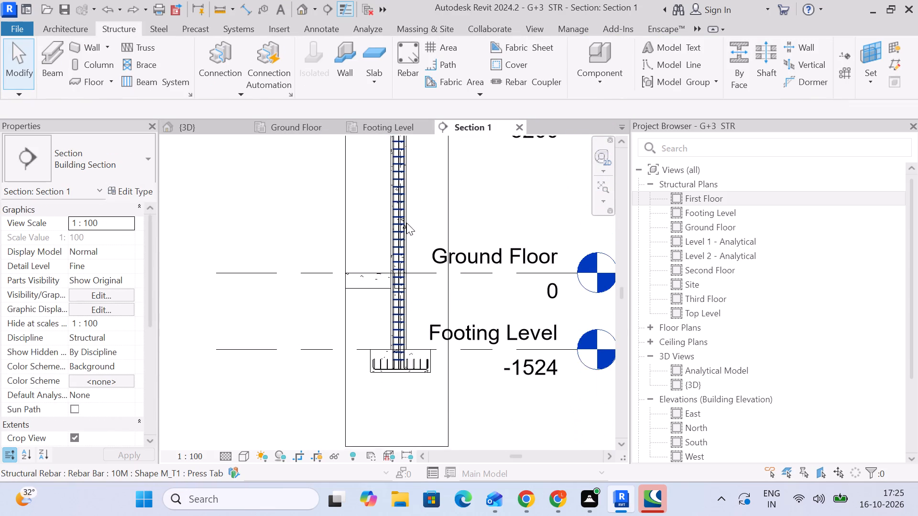
scroll(407, 224, up, 8)
scroll(372, 262, up, 4)
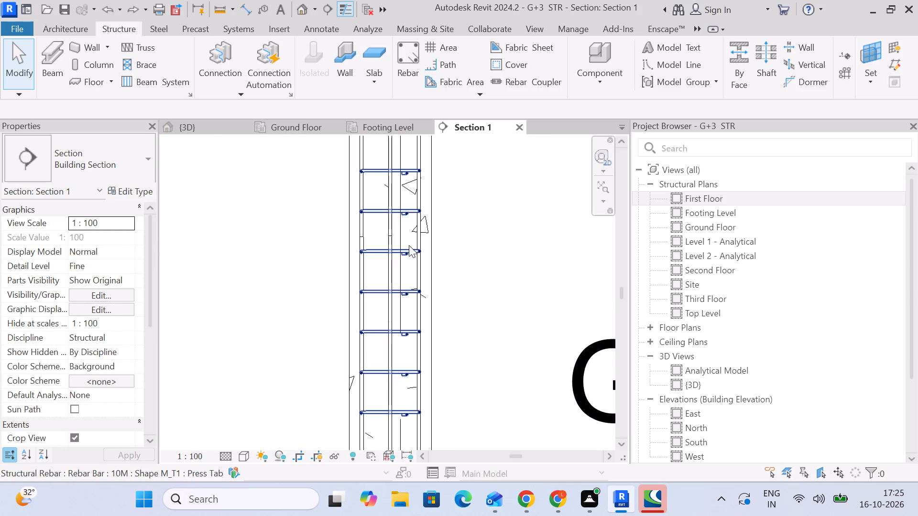
Stretch the upper end of the straight 13M bar at the column face opposite the beams from First Floor to between Second and Third Floor.
click(420, 224)
scroll(444, 266, down, 2)
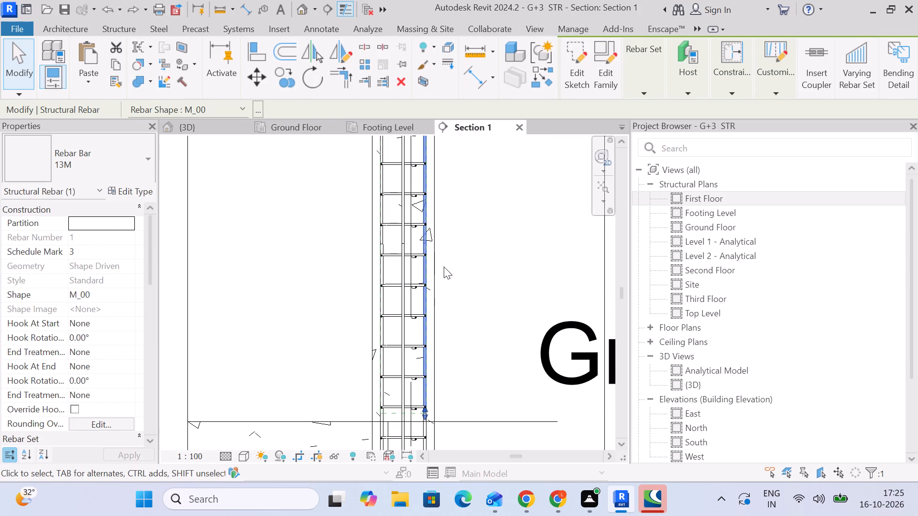
middle_drag(470, 267, 472, 152)
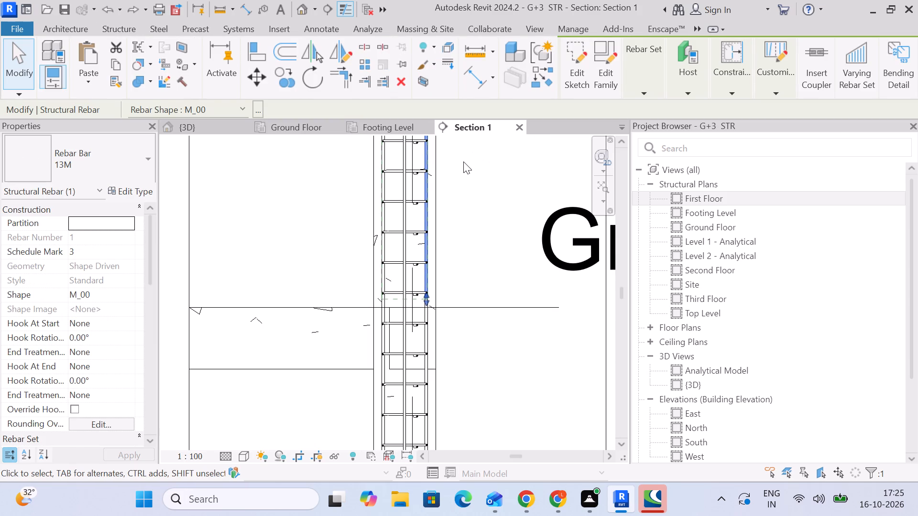
scroll(490, 181, down, 4)
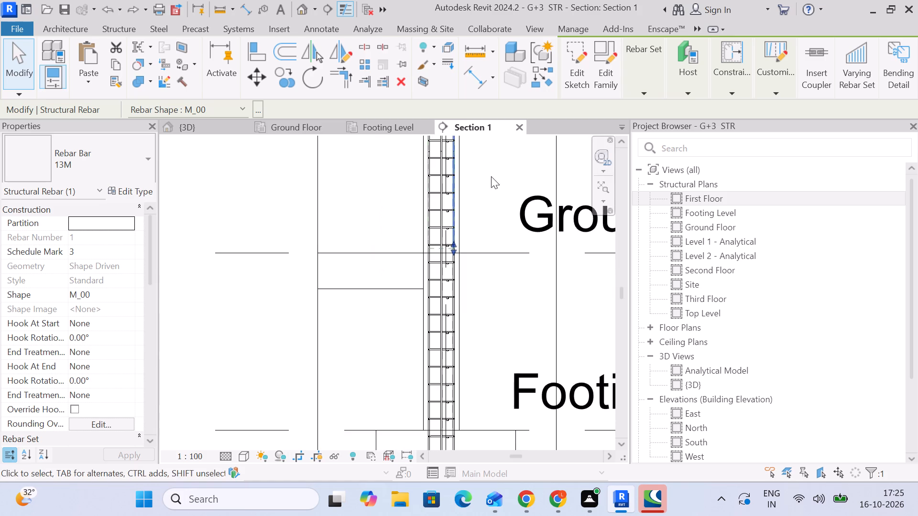
middle_drag(491, 176, 454, 360)
scroll(416, 235, down, 4)
middle_drag(442, 208, 419, 354)
scroll(400, 295, up, 2)
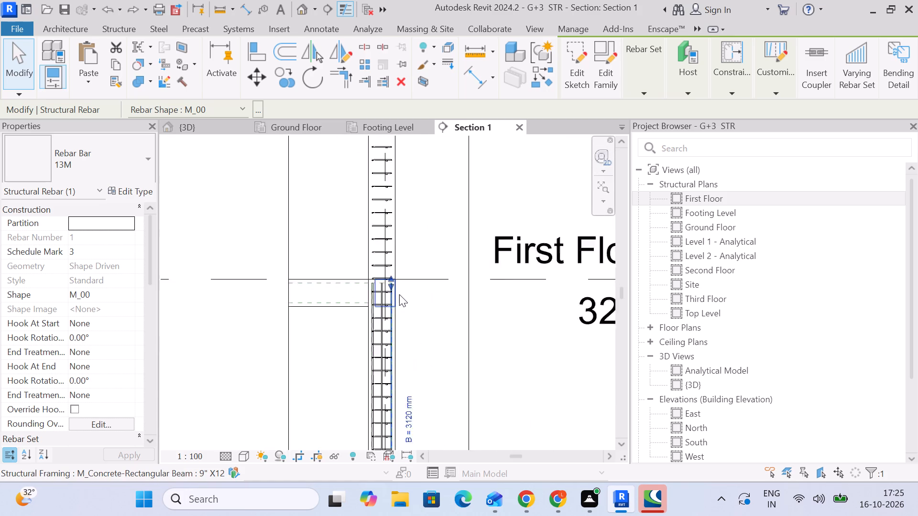
scroll(399, 294, up, 2)
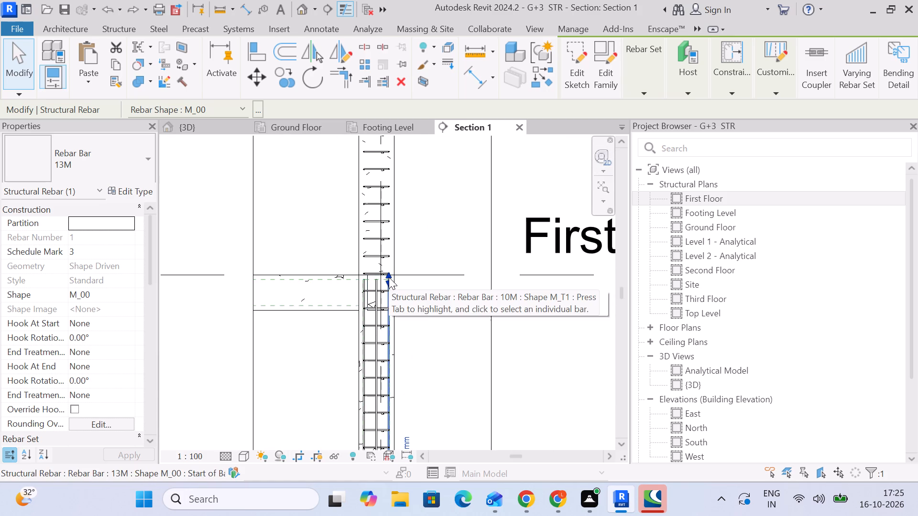
middle_drag(389, 277, 389, 398)
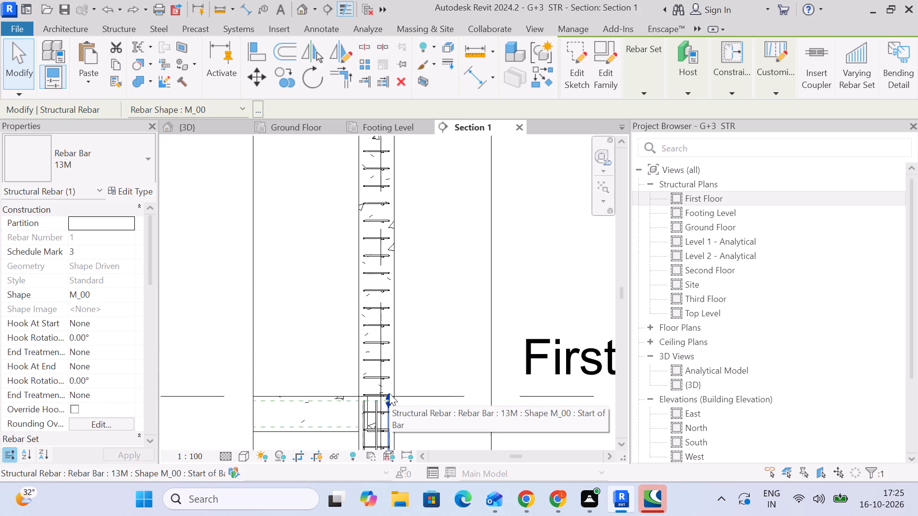
drag(389, 394, 445, 153)
middle_drag(438, 187, 430, 429)
scroll(414, 423, down, 4)
drag(393, 406, 448, 215)
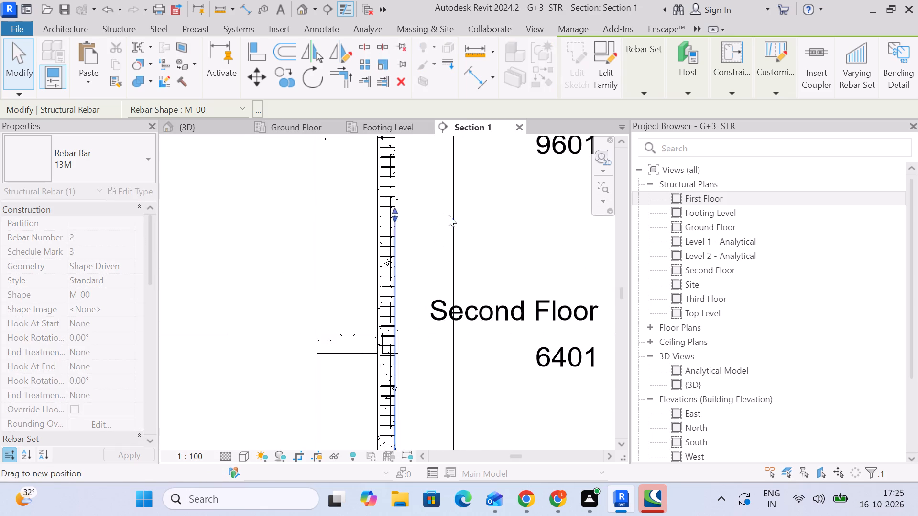
middle_drag(443, 215, 399, 415)
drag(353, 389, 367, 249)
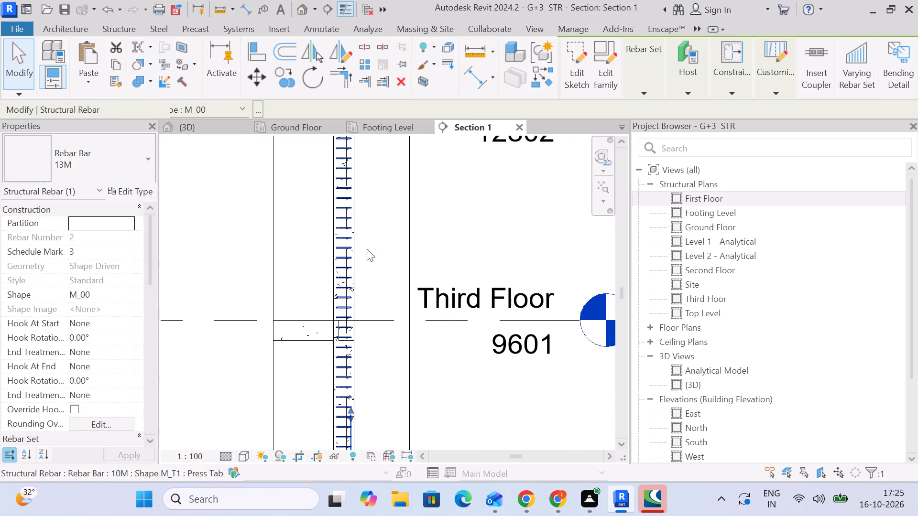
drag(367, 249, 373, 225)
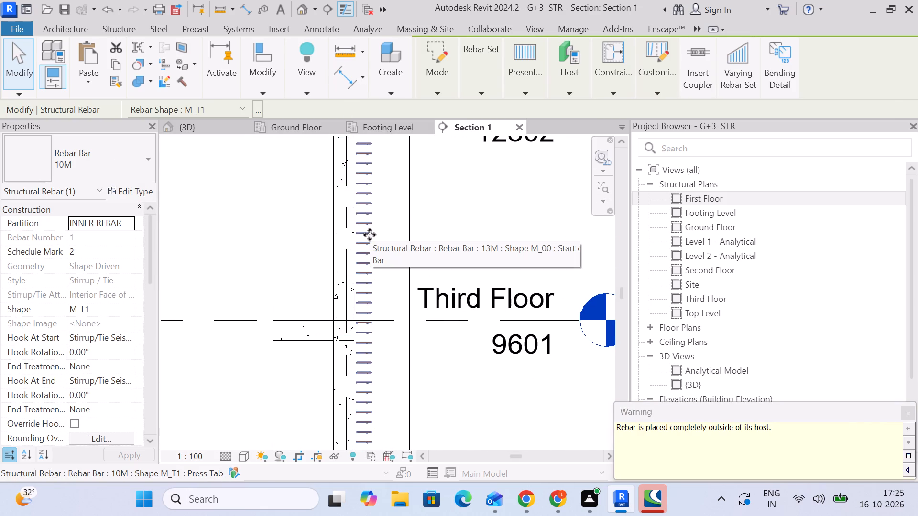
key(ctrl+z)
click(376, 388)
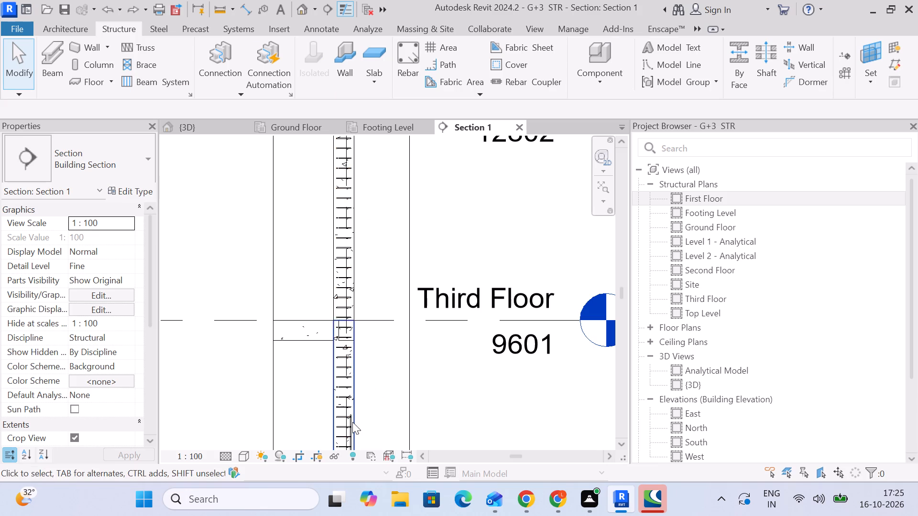
Extend the same 13M bar opposite the beams past Third Floor up to the column's top at Top Level.
scroll(352, 422, up, 9)
click(351, 422)
drag(346, 398, 363, 249)
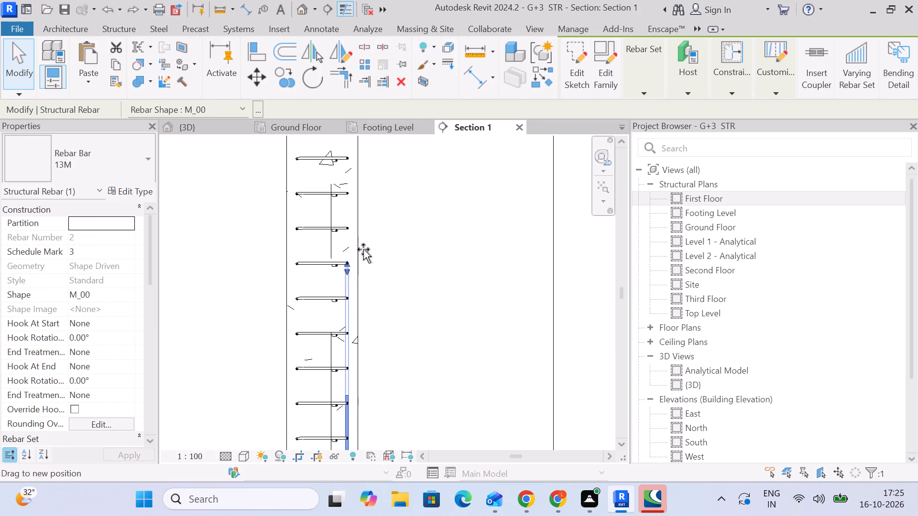
drag(363, 249, 371, 224)
scroll(372, 227, down, 4)
middle_drag(377, 252, 355, 413)
scroll(356, 408, down, 4)
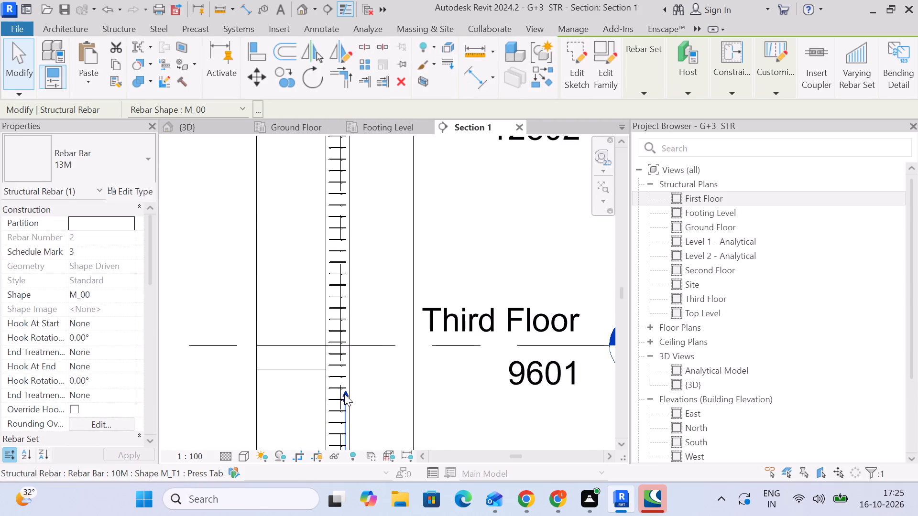
drag(345, 395, 351, 226)
middle_drag(385, 218, 358, 414)
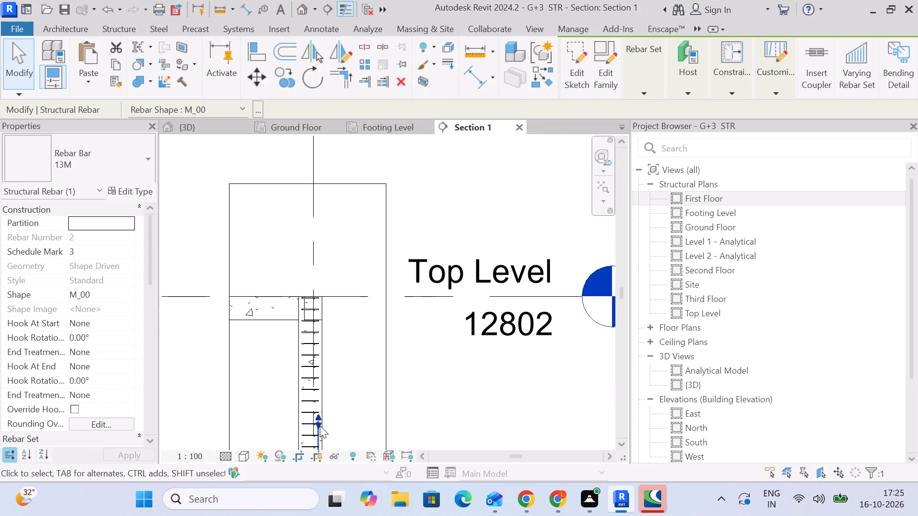
drag(321, 420, 328, 303)
scroll(314, 300, up, 11)
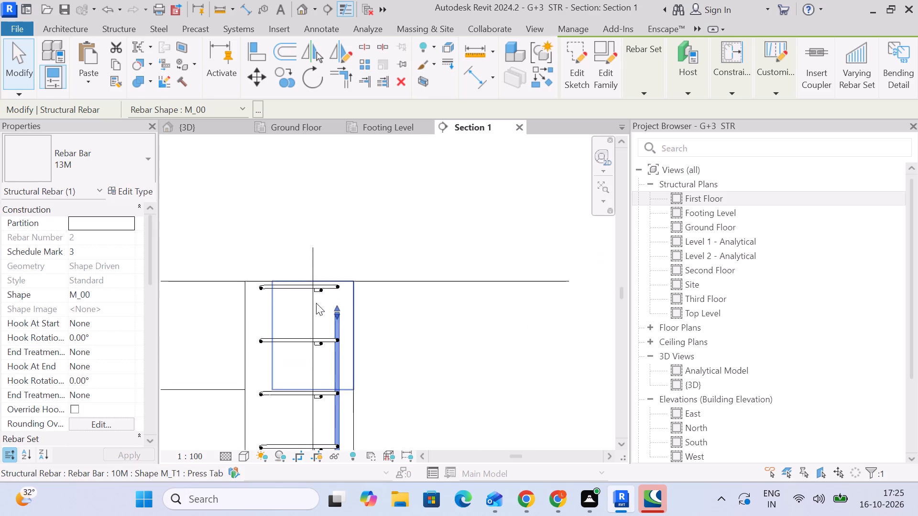
scroll(316, 303, up, 5)
drag(346, 312, 354, 258)
Stretch the upper end of the column's middle straight 13M bar from First Floor to between Second and Third Floor.
scroll(369, 294, down, 11)
middle_drag(394, 342, 417, 191)
scroll(428, 223, down, 5)
middle_drag(426, 277, 410, 193)
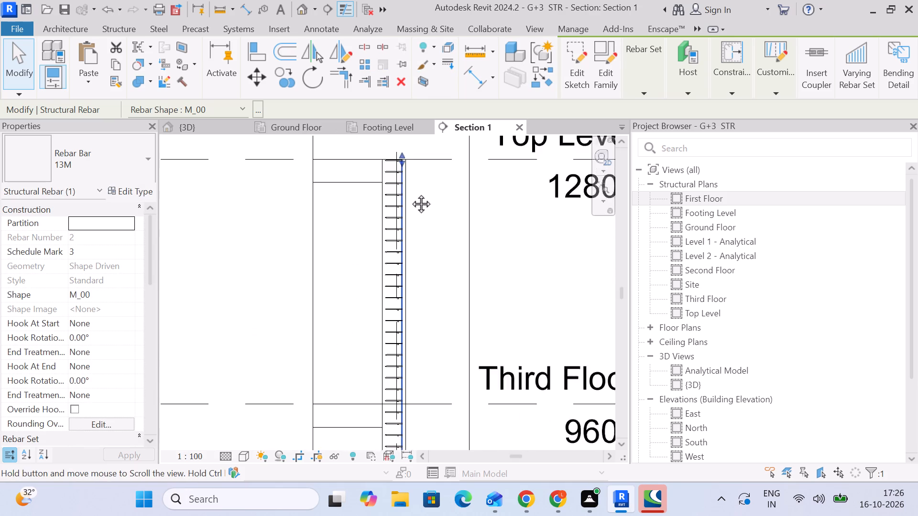
middle_drag(410, 193, 406, 151)
scroll(437, 323, down, 10)
middle_drag(432, 344, 394, 215)
scroll(378, 345, up, 2)
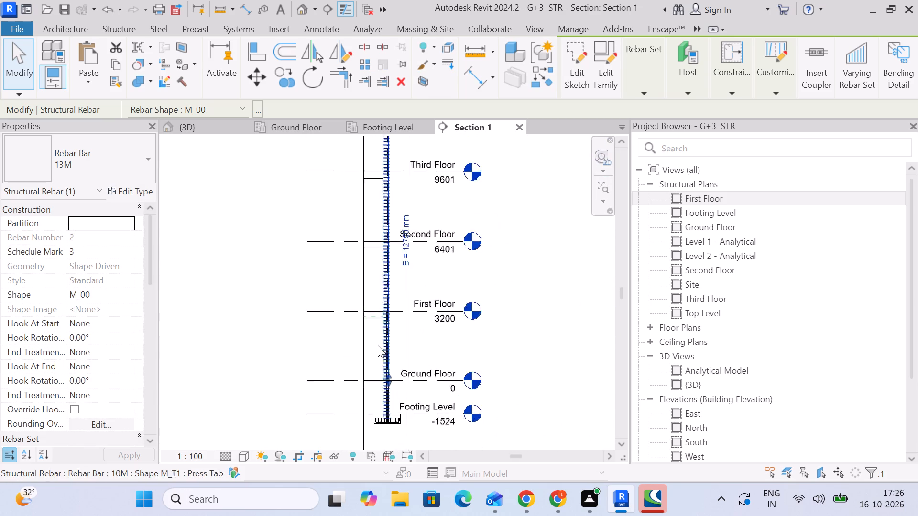
scroll(378, 345, up, 7)
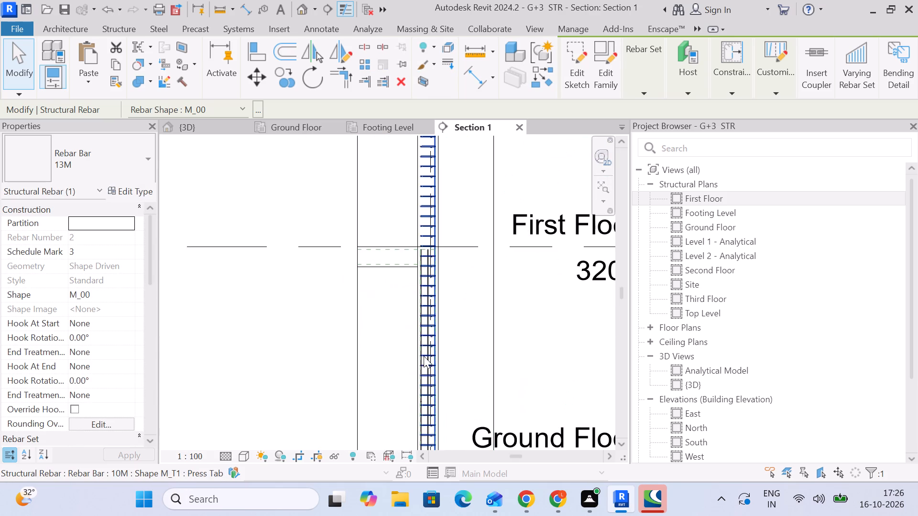
scroll(428, 341, up, 5)
click(428, 337)
middle_drag(467, 261, 433, 327)
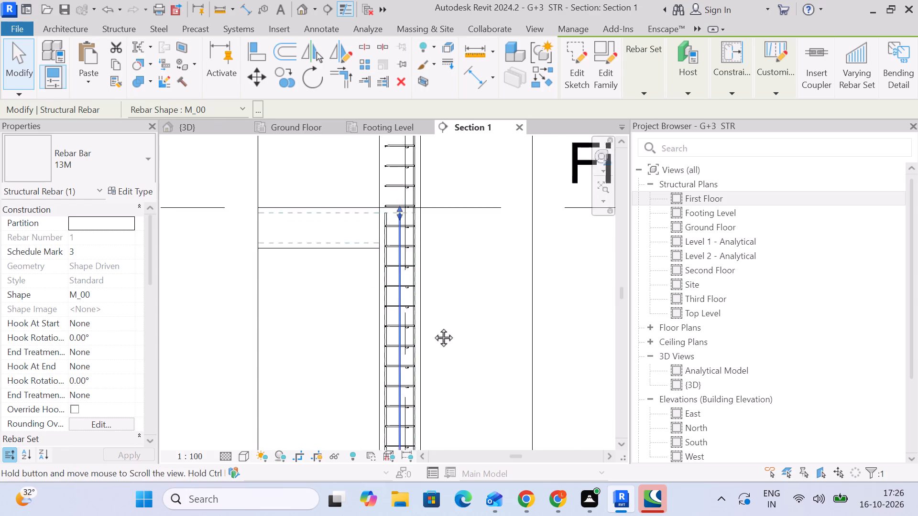
middle_drag(433, 327, 411, 355)
scroll(411, 355, down, 5)
middle_drag(407, 360, 360, 405)
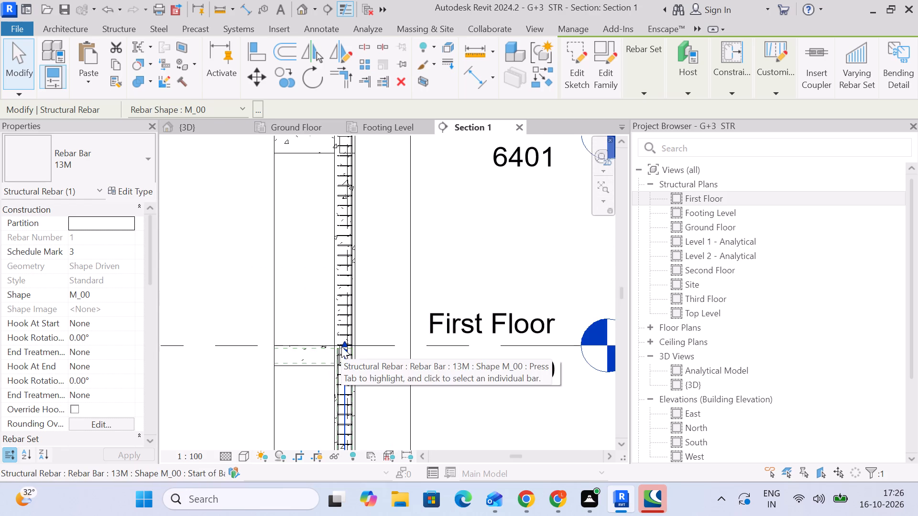
drag(342, 343, 347, 206)
middle_drag(380, 201, 369, 397)
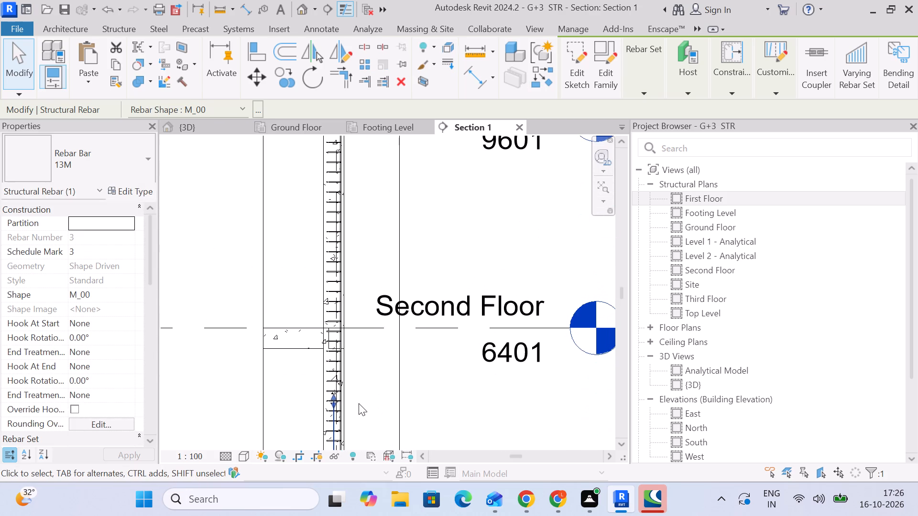
drag(332, 398, 340, 273)
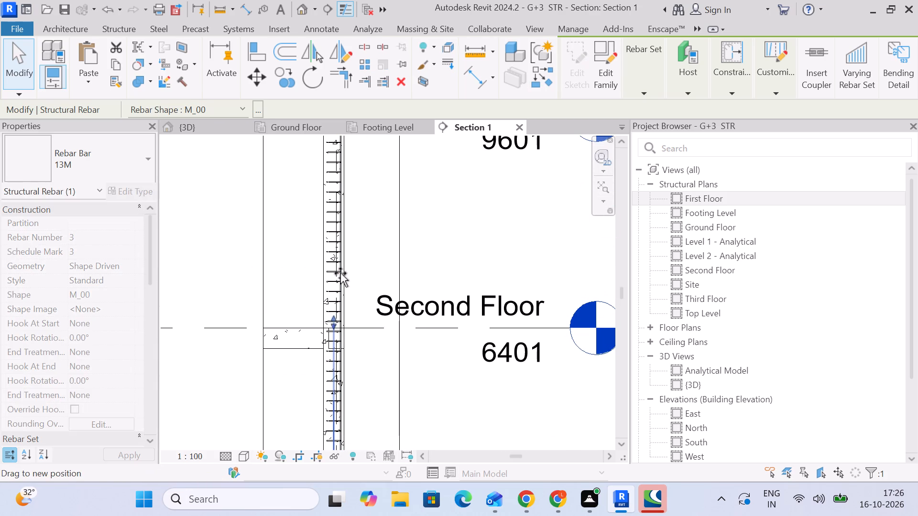
drag(340, 273, 353, 199)
Extend the middle 13M bar past Third Floor and fit its upper end at the topmost tie near Top Level.
middle_drag(355, 191, 342, 419)
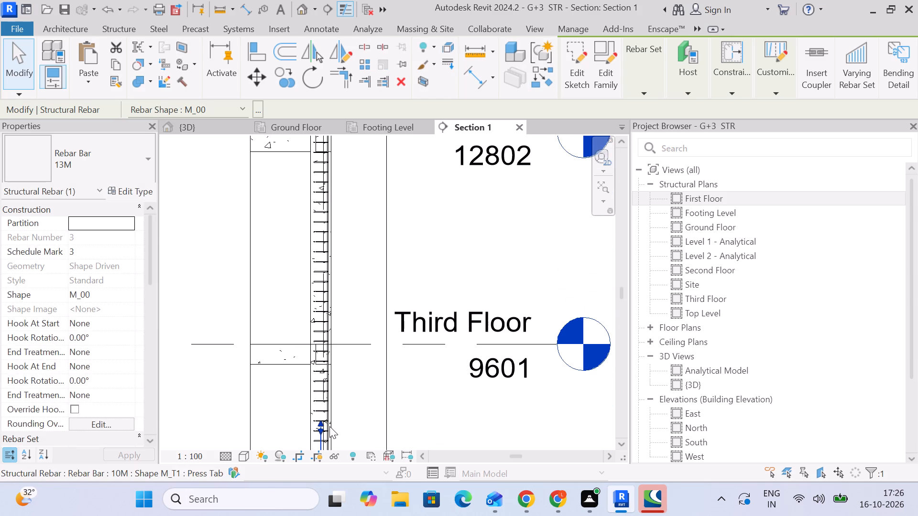
drag(320, 426, 340, 206)
middle_drag(340, 204, 309, 400)
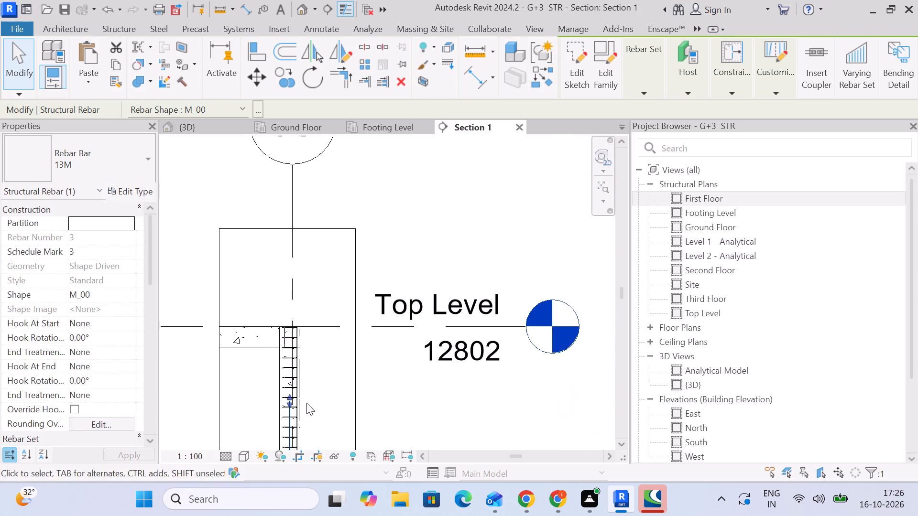
scroll(283, 395, up, 4)
drag(289, 400, 306, 285)
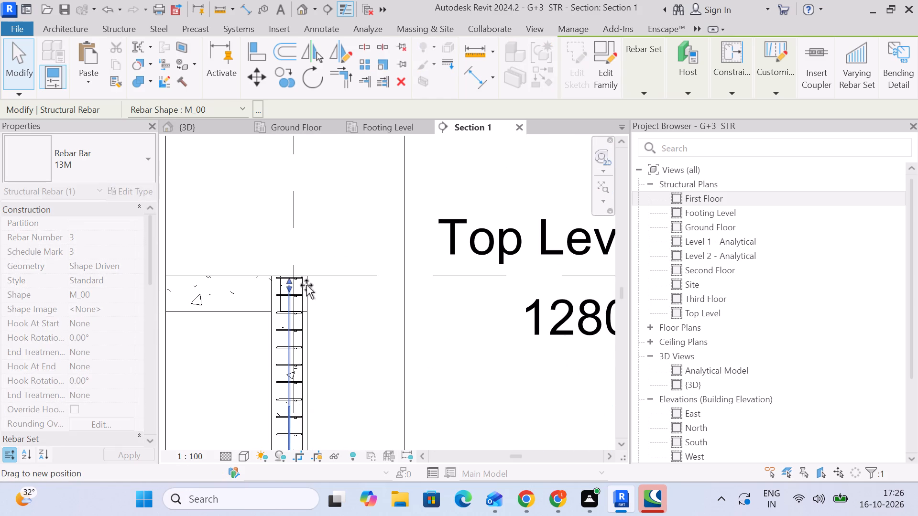
drag(306, 285, 308, 279)
scroll(280, 278, up, 16)
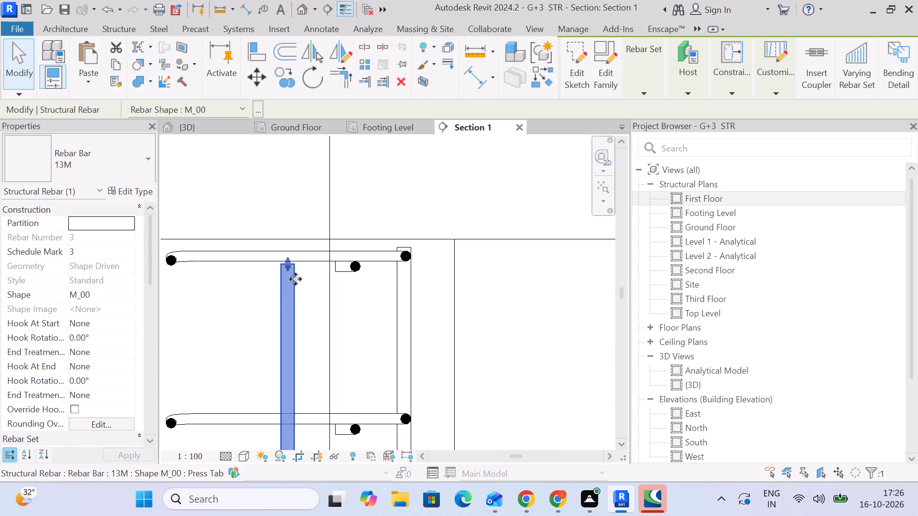
drag(290, 263, 294, 249)
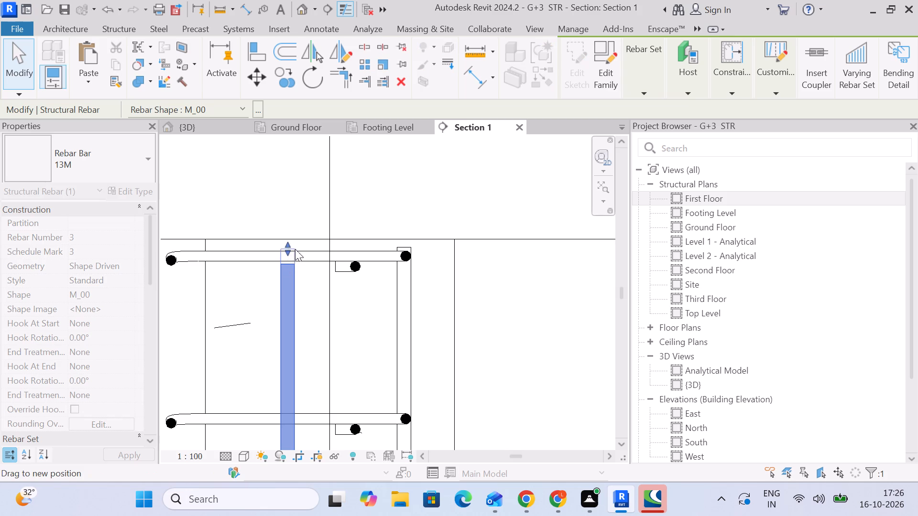
Raise the middle 13M bar's lower end above Ground Floor, to just above the end of the bar rising from the footing.
scroll(300, 259, down, 20)
scroll(326, 327, down, 4)
middle_drag(320, 364, 320, 319)
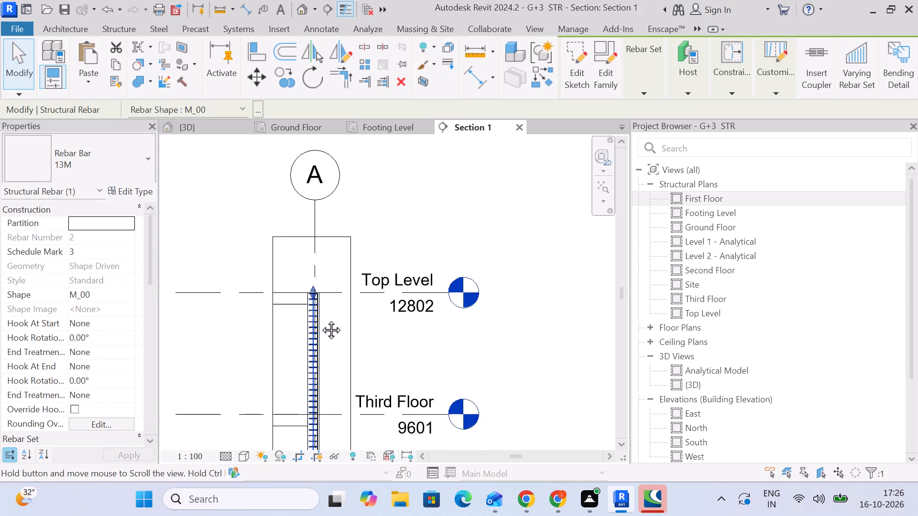
middle_drag(320, 319, 320, 201)
middle_drag(336, 423, 344, 213)
middle_drag(331, 415, 336, 263)
scroll(323, 285, up, 4)
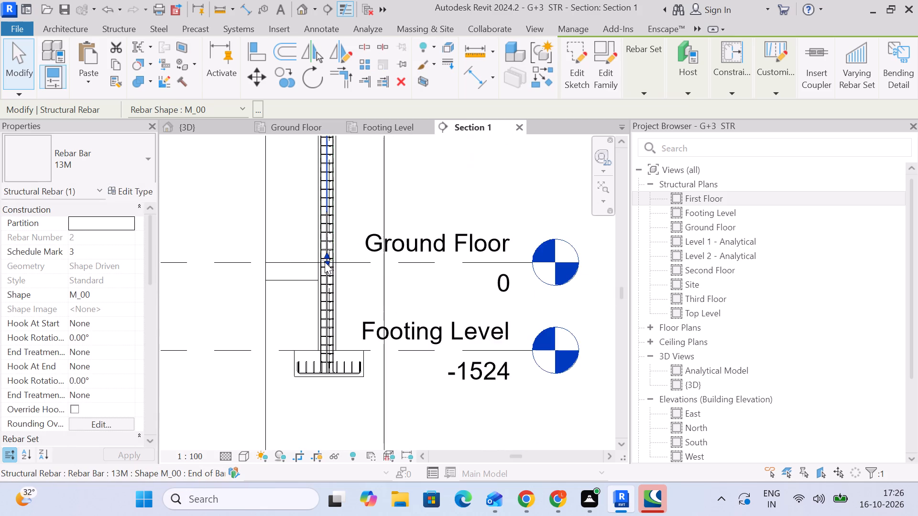
scroll(325, 262, up, 6)
middle_drag(347, 264, 317, 394)
scroll(302, 400, up, 2)
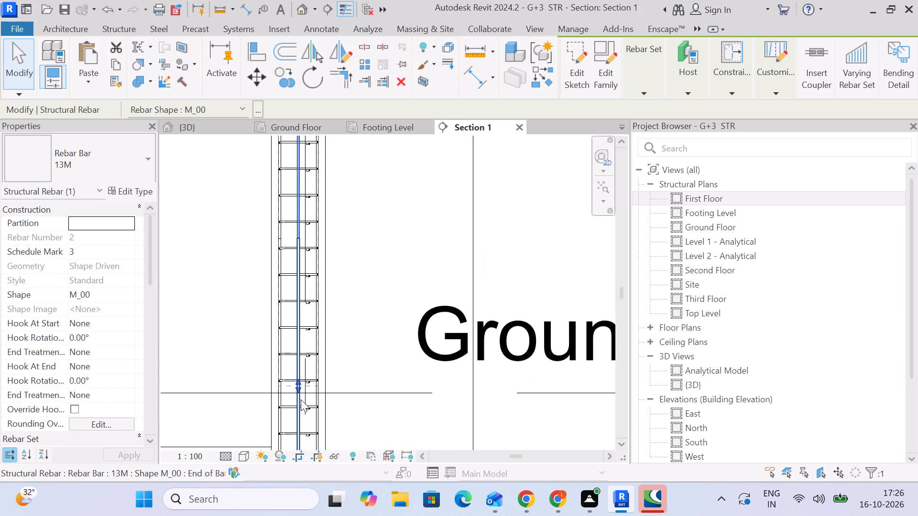
middle_drag(303, 383, 283, 415)
drag(279, 413, 314, 237)
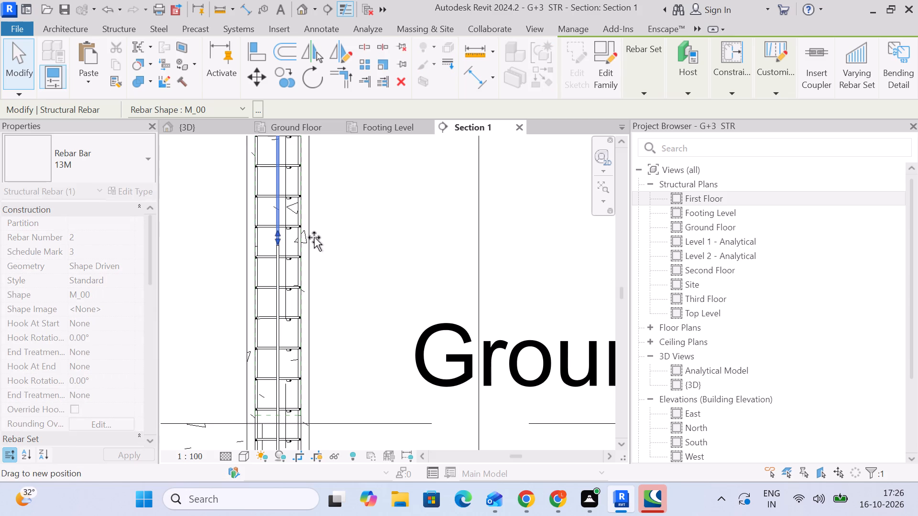
drag(314, 237, 315, 240)
Raise the lower end of the 13M bar opposite the beams to just above the matching bar rising from the footing.
scroll(300, 241, up, 4)
click(299, 305)
scroll(328, 311, down, 4)
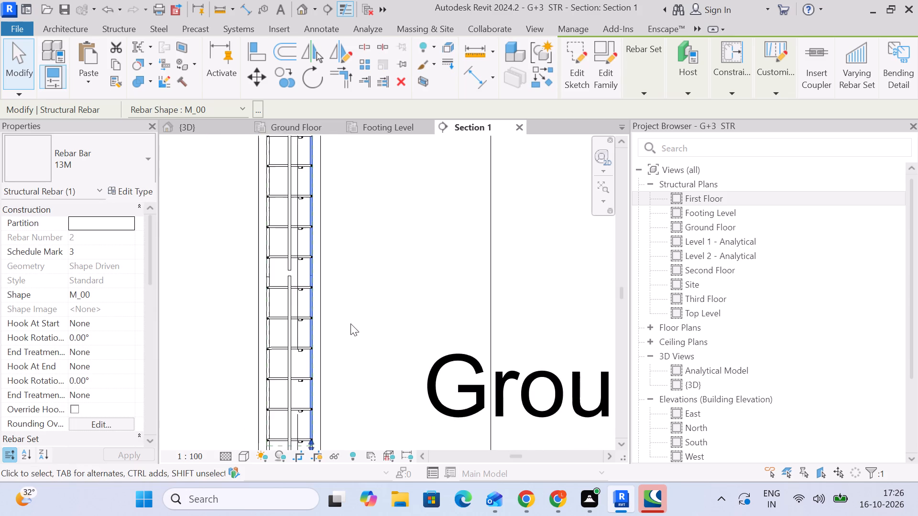
middle_drag(355, 324, 371, 200)
middle_drag(329, 312, 306, 364)
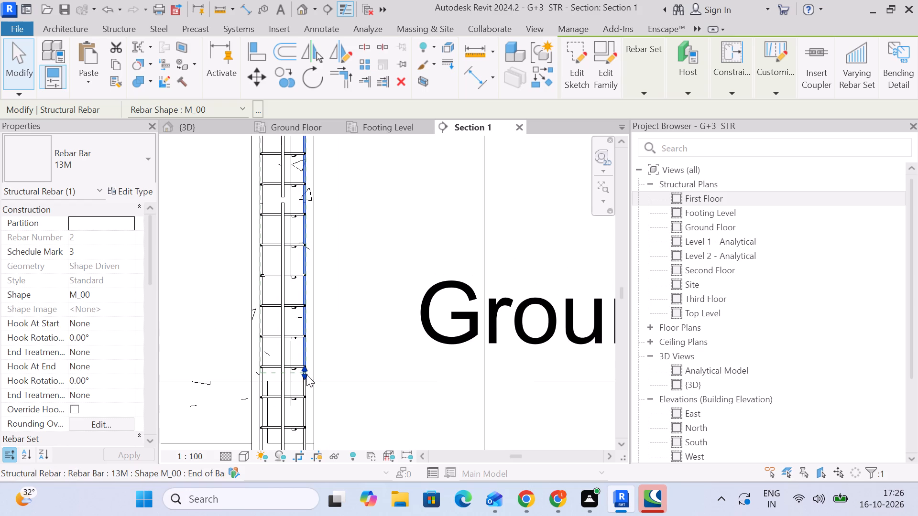
drag(305, 374, 340, 194)
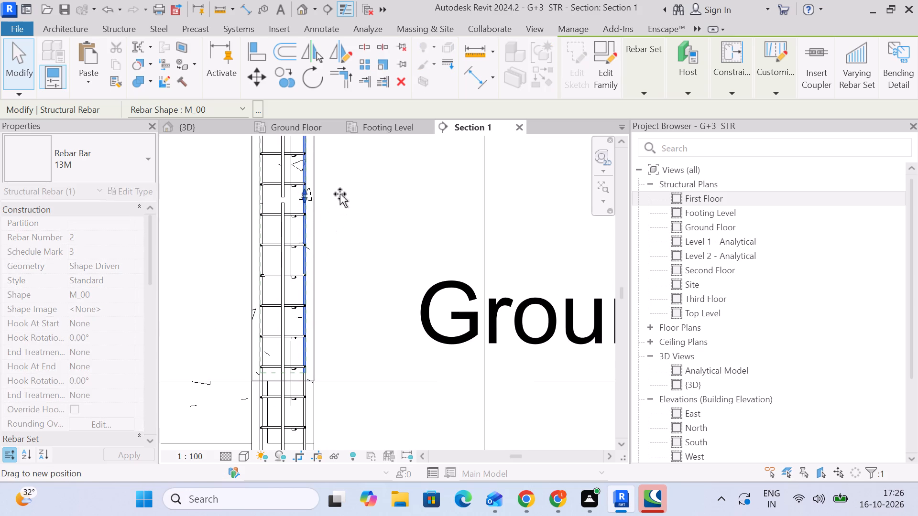
drag(340, 194, 343, 196)
scroll(295, 198, up, 10)
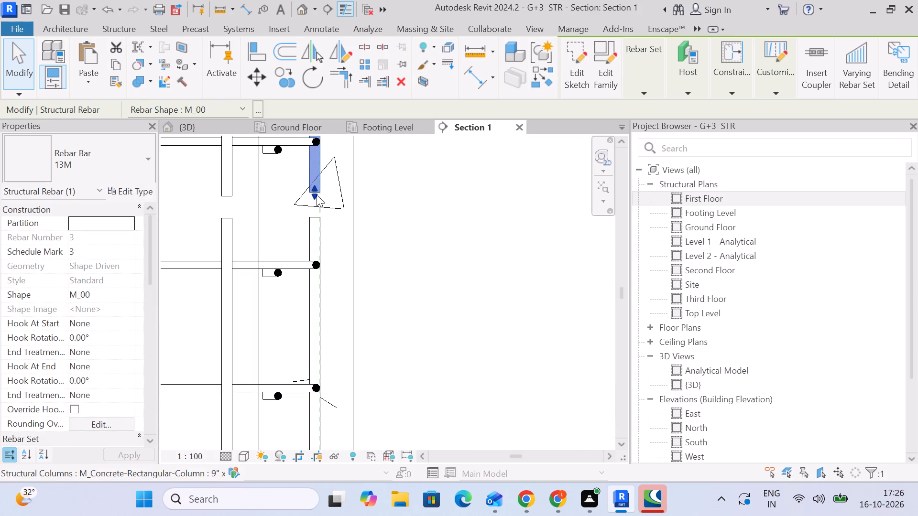
click(317, 193)
scroll(346, 215, down, 5)
scroll(348, 216, up, 1)
scroll(348, 216, down, 4)
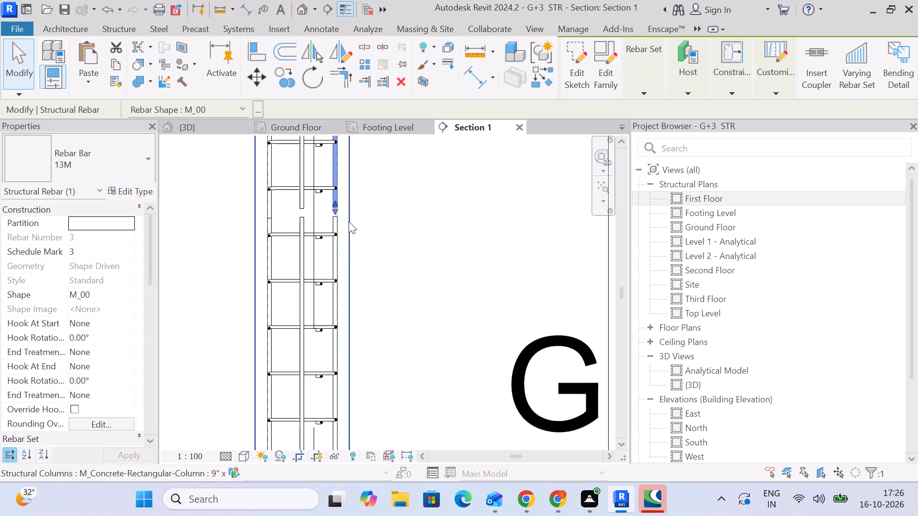
Raise the lower end of the beam-side straight 13M column bar to just above the matching bar rising from the footing.
middle_drag(365, 248, 382, 179)
click(295, 338)
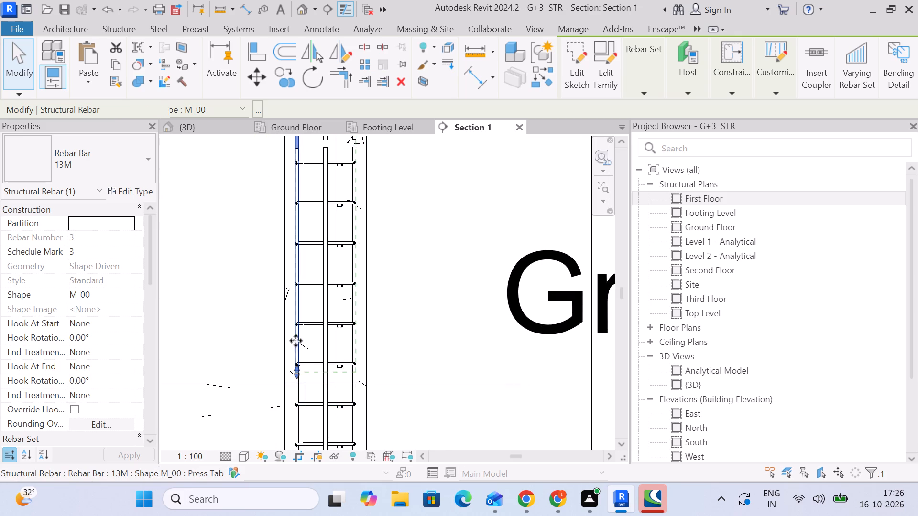
middle_drag(301, 371, 280, 410)
drag(275, 408, 285, 310)
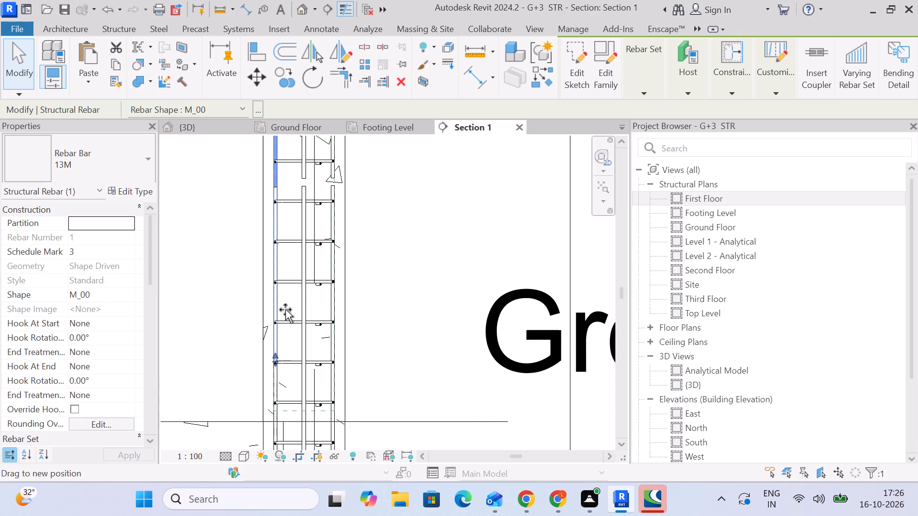
drag(285, 310, 310, 180)
scroll(271, 185, up, 8)
scroll(285, 176, down, 5)
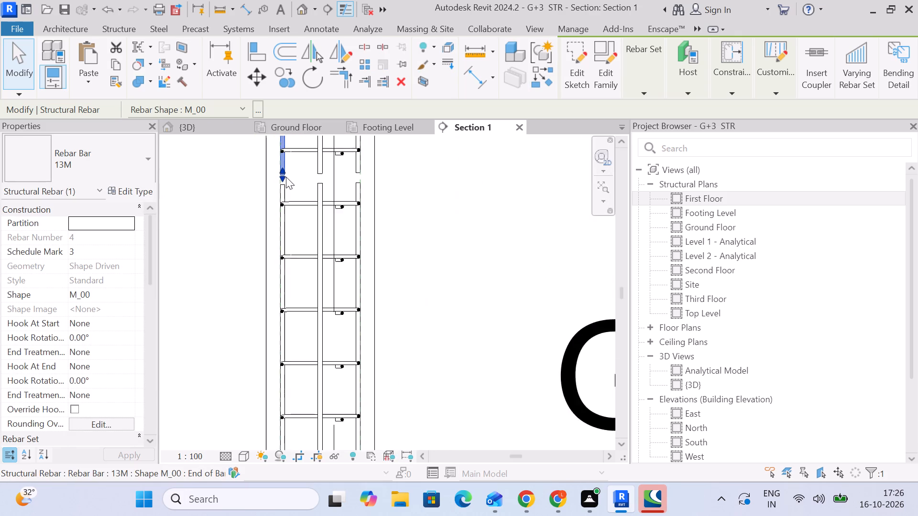
scroll(286, 177, down, 6)
click(395, 212)
Stretch the upper end of the beam-side straight 13M bar from First Floor to between Second and Third Floor.
scroll(395, 216, down, 9)
middle_drag(392, 226, 383, 238)
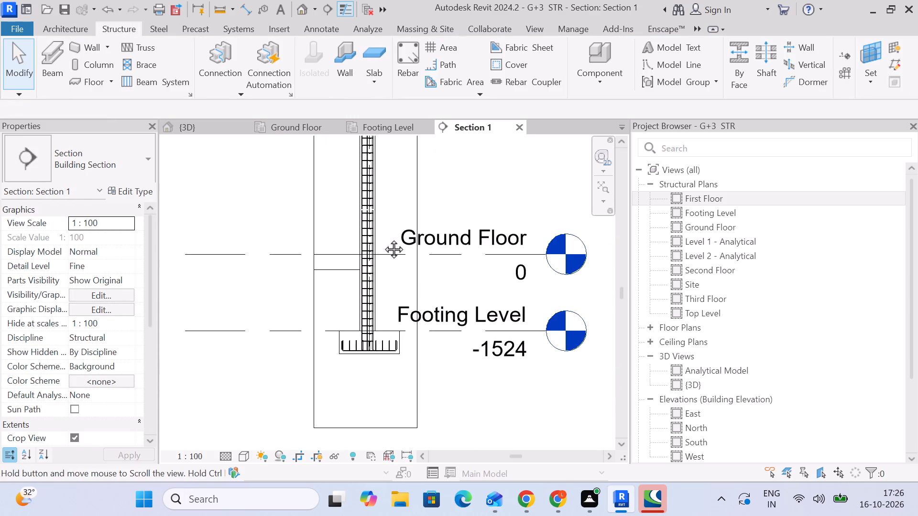
middle_drag(383, 238, 319, 333)
scroll(297, 201, up, 5)
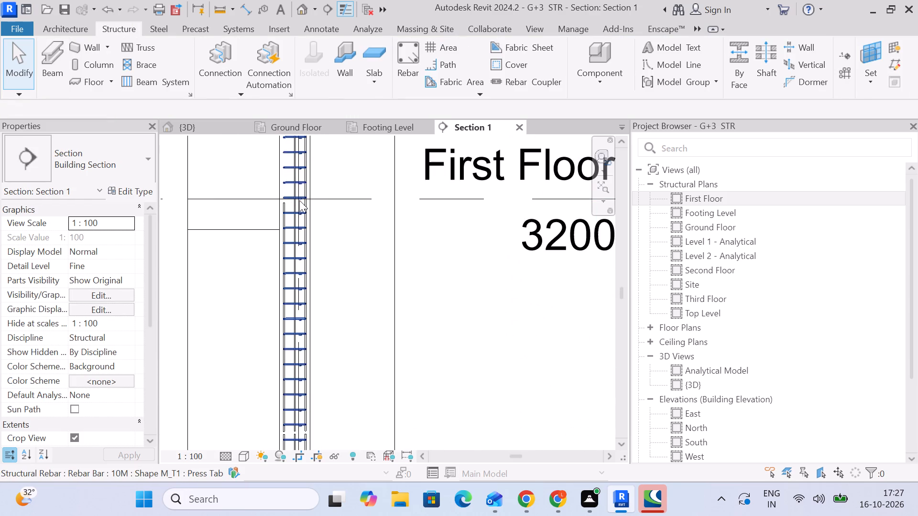
scroll(296, 211, up, 4)
click(275, 206)
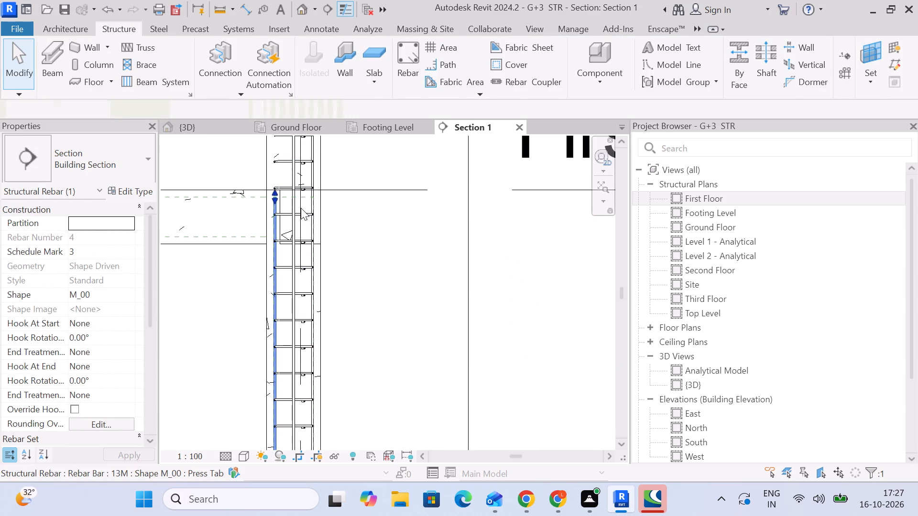
middle_drag(303, 219, 311, 386)
drag(284, 360, 319, 180)
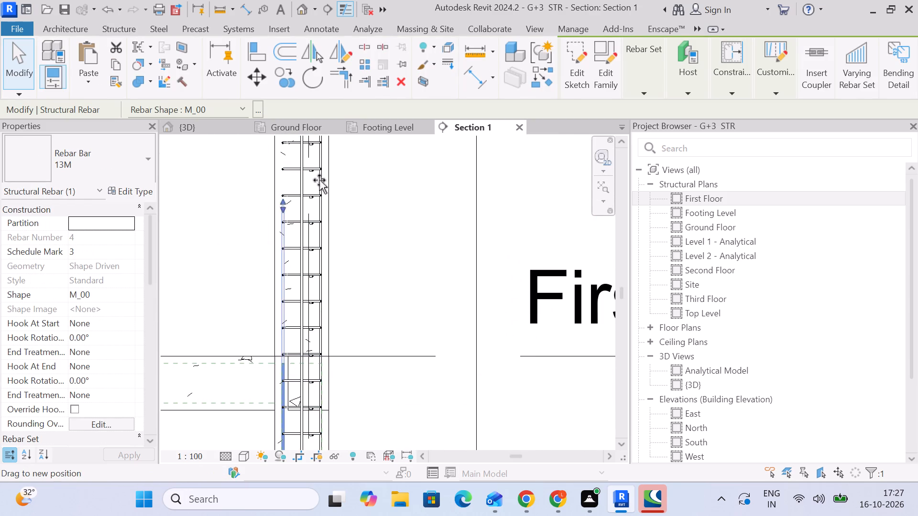
drag(319, 180, 324, 172)
middle_drag(350, 183, 345, 368)
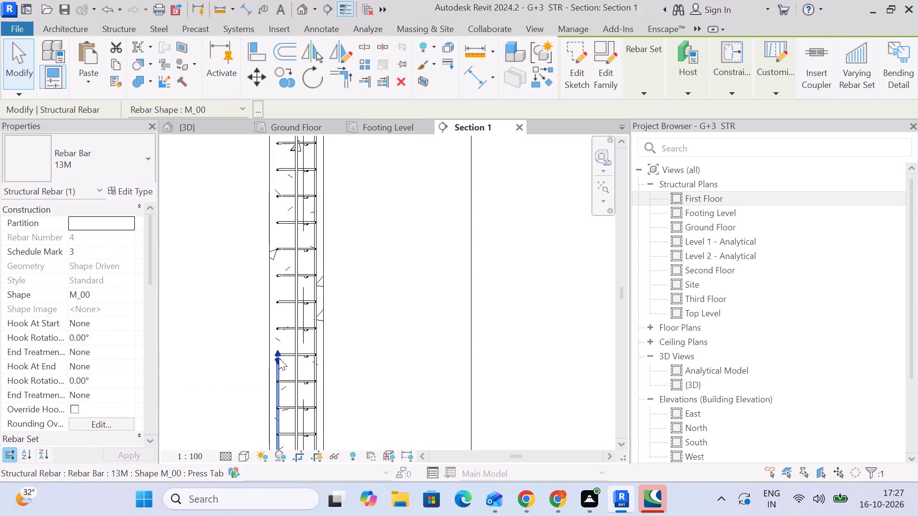
drag(279, 358, 330, 162)
middle_drag(346, 189, 324, 410)
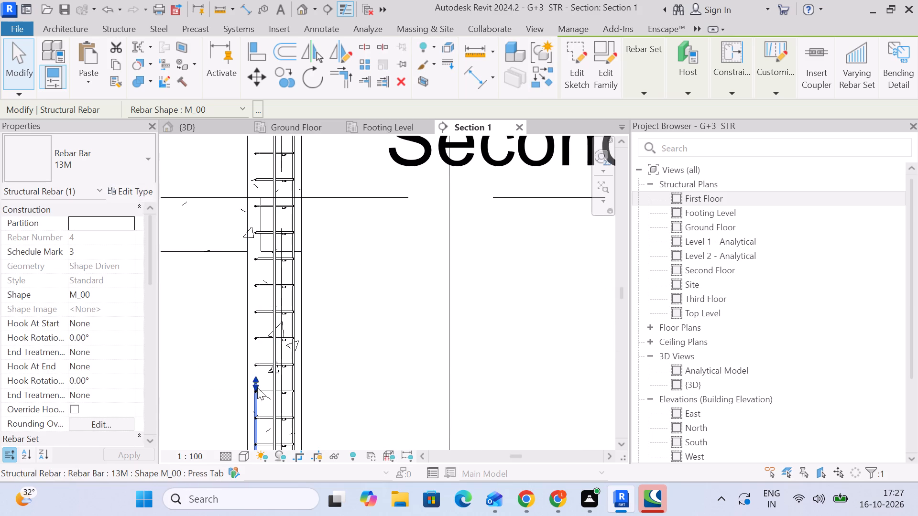
drag(256, 386, 328, 173)
middle_drag(328, 195, 292, 432)
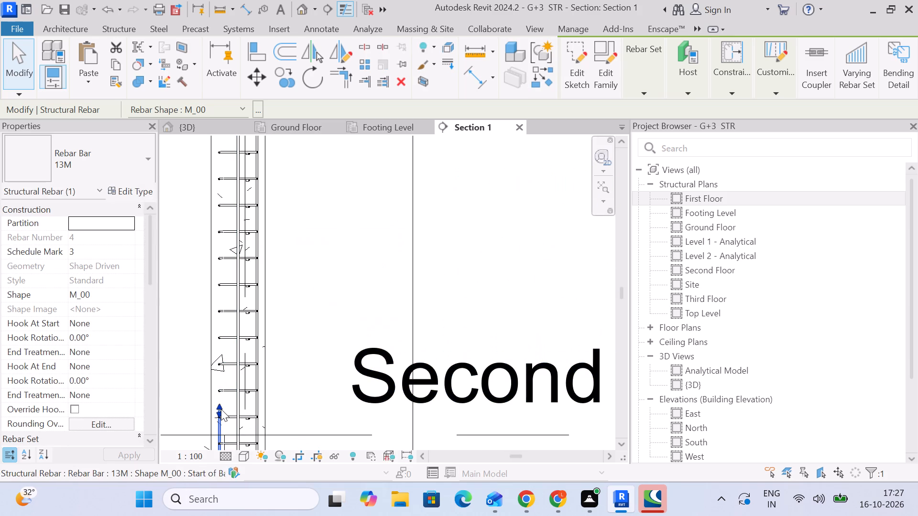
drag(221, 407, 292, 170)
Extend the beam-side 13M bar past Third Floor and fit its upper end at the topmost tie near Top Level.
middle_drag(297, 175, 370, 373)
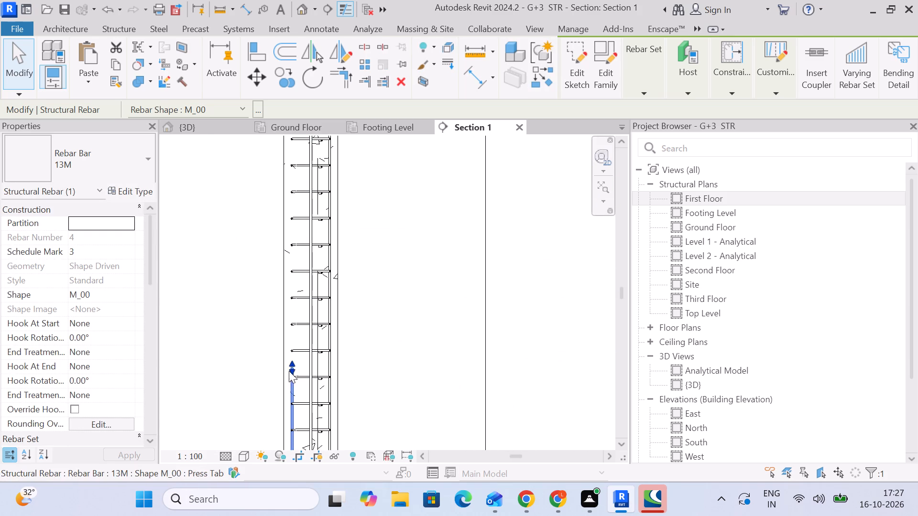
drag(291, 368, 347, 160)
middle_drag(349, 203, 331, 481)
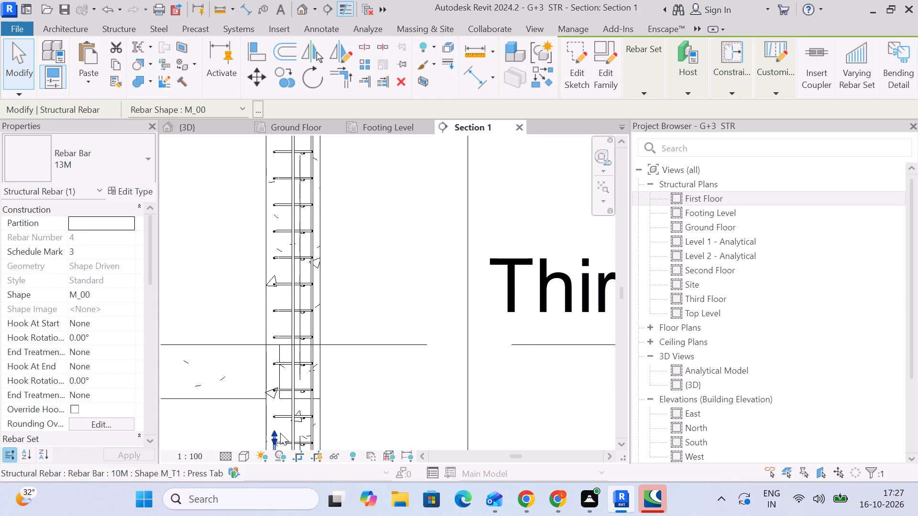
drag(275, 435, 330, 161)
middle_drag(337, 236, 339, 302)
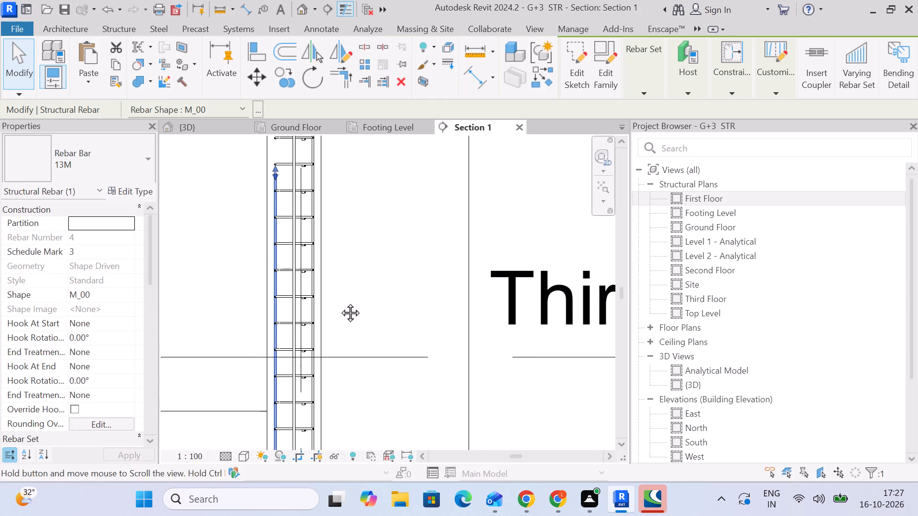
middle_drag(339, 302, 339, 407)
drag(273, 322, 331, 179)
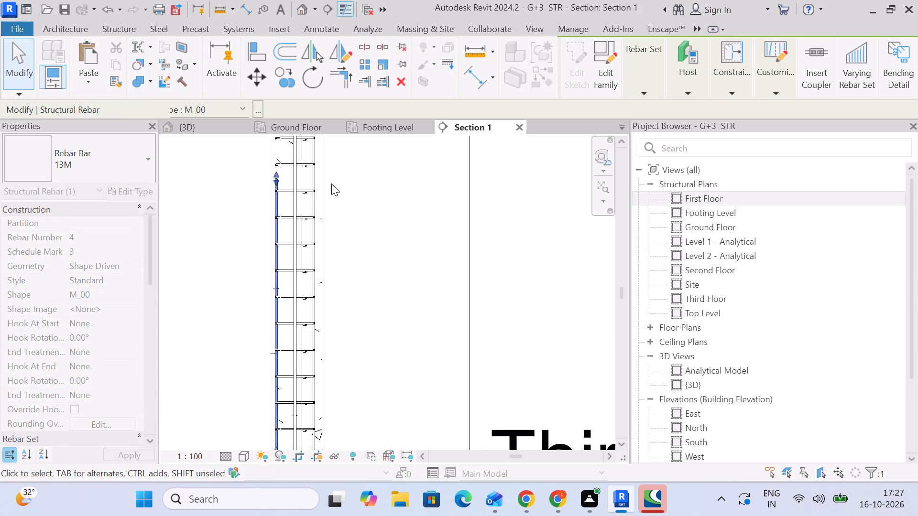
middle_drag(332, 215, 336, 439)
drag(279, 398, 336, 187)
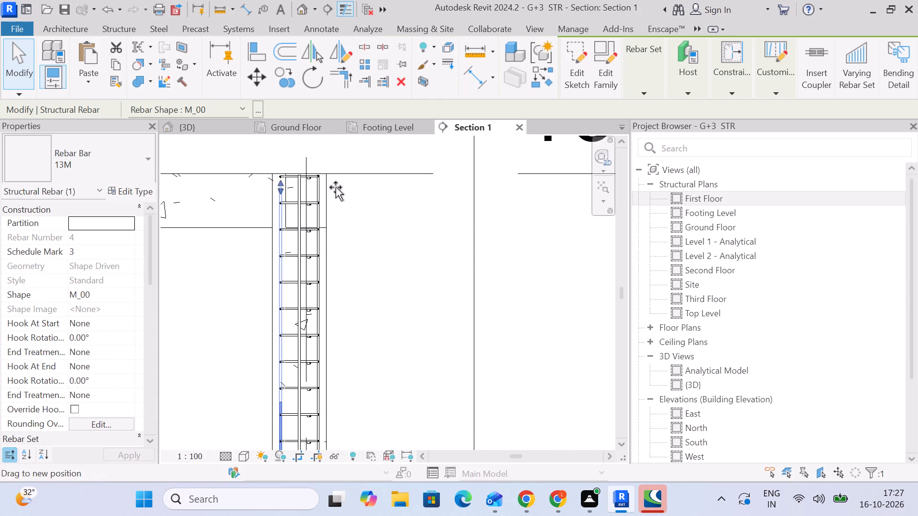
drag(336, 187, 340, 177)
scroll(269, 171, up, 14)
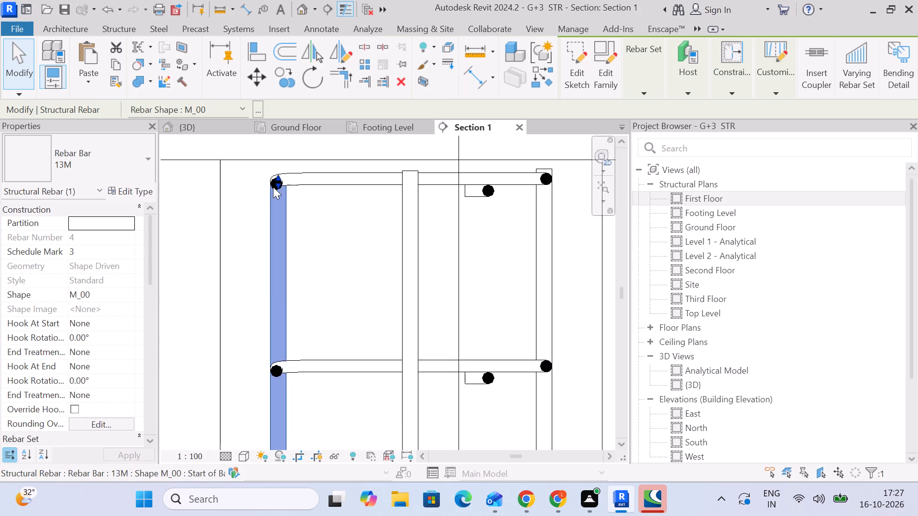
drag(277, 179, 284, 173)
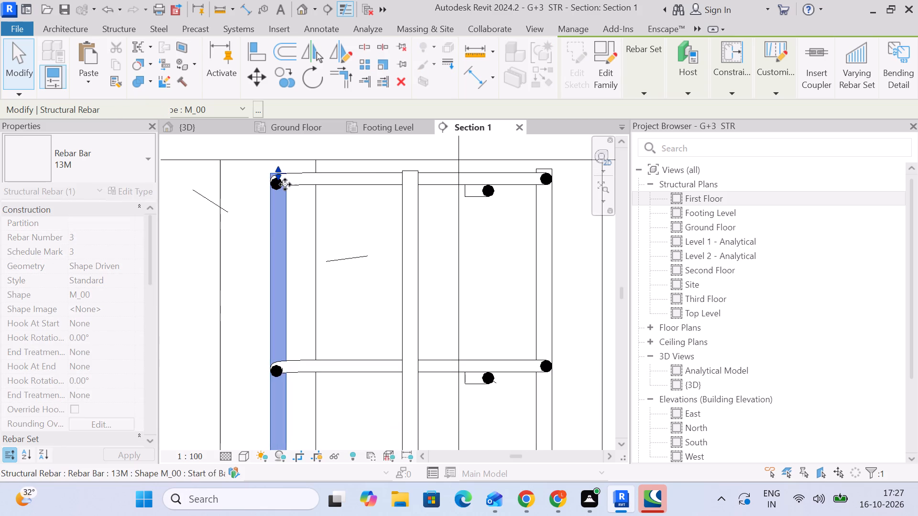
scroll(299, 200, down, 9)
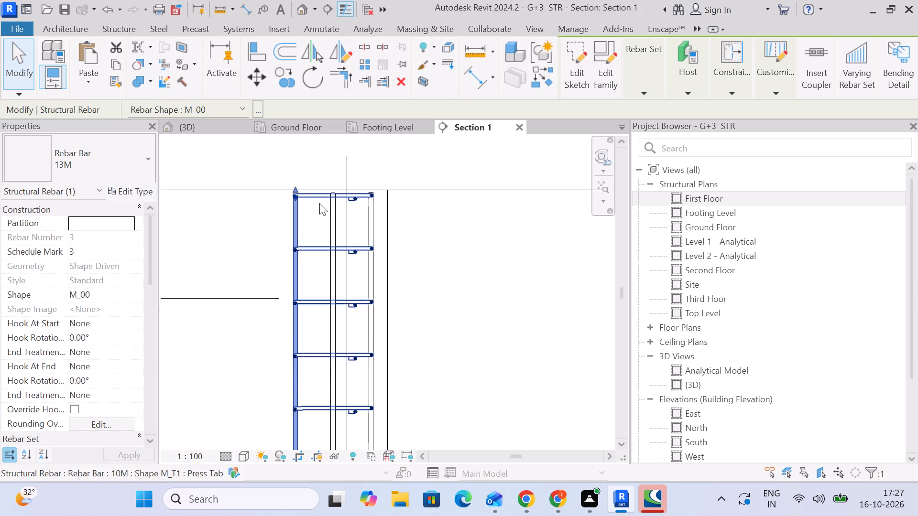
scroll(325, 204, down, 3)
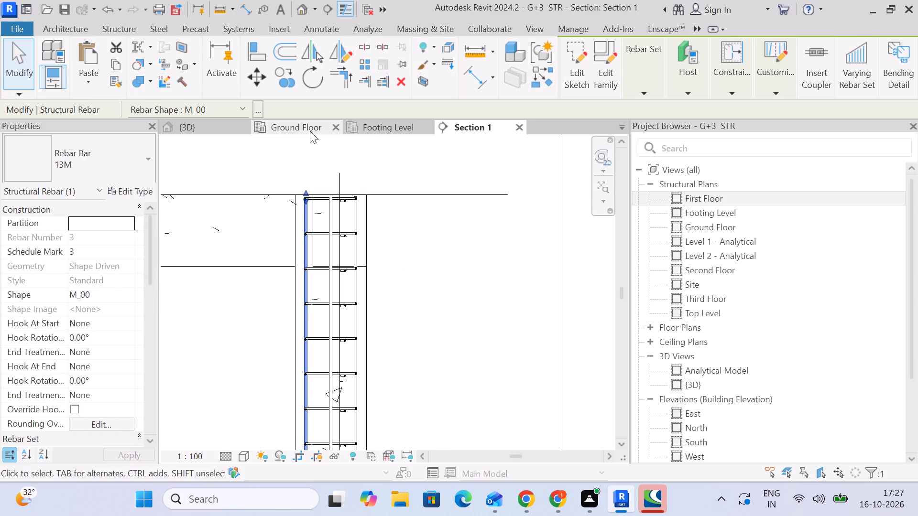
Select the column's 10M ties in the Ground Floor plan and set them unobscured in the Footing Level structural plan.
click(306, 126)
scroll(302, 262, up, 6)
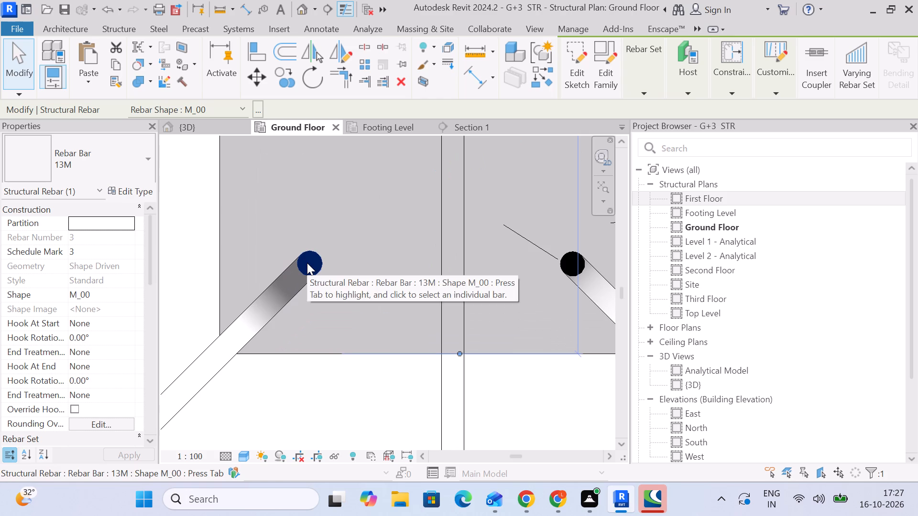
scroll(361, 376, down, 5)
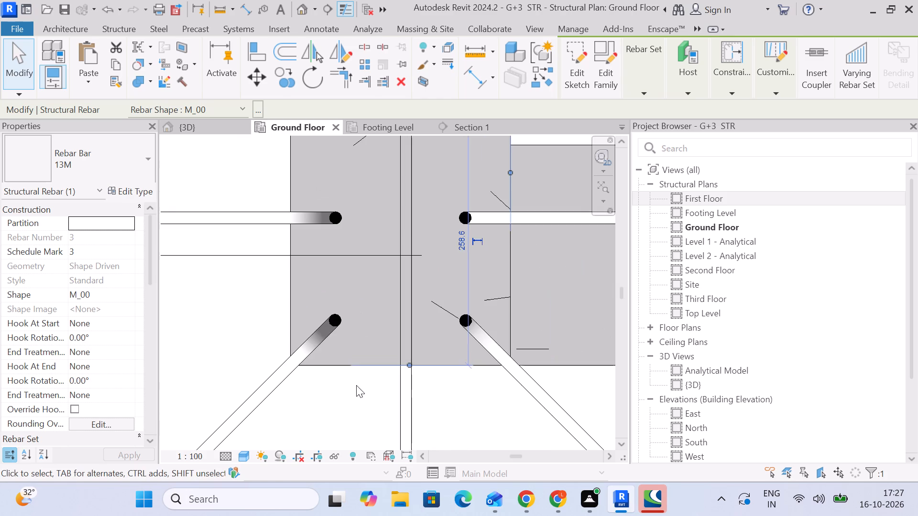
click(354, 388)
click(361, 337)
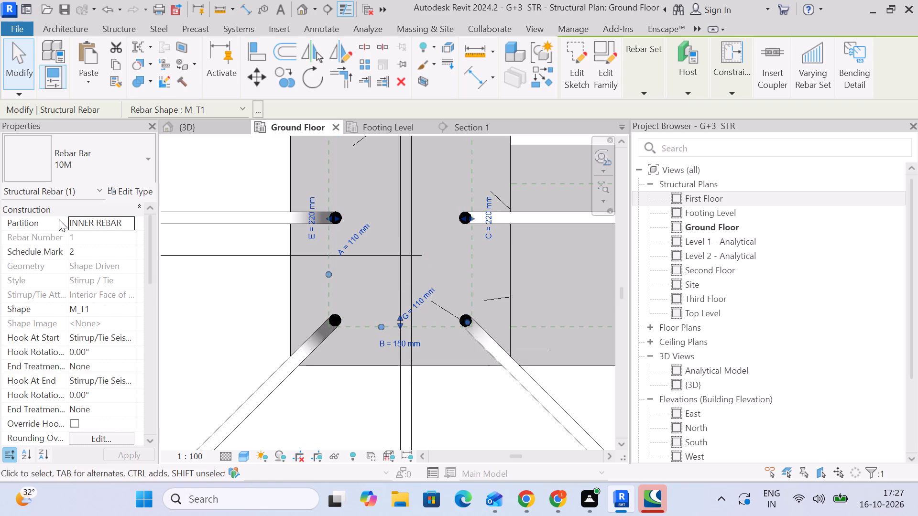
click(396, 127)
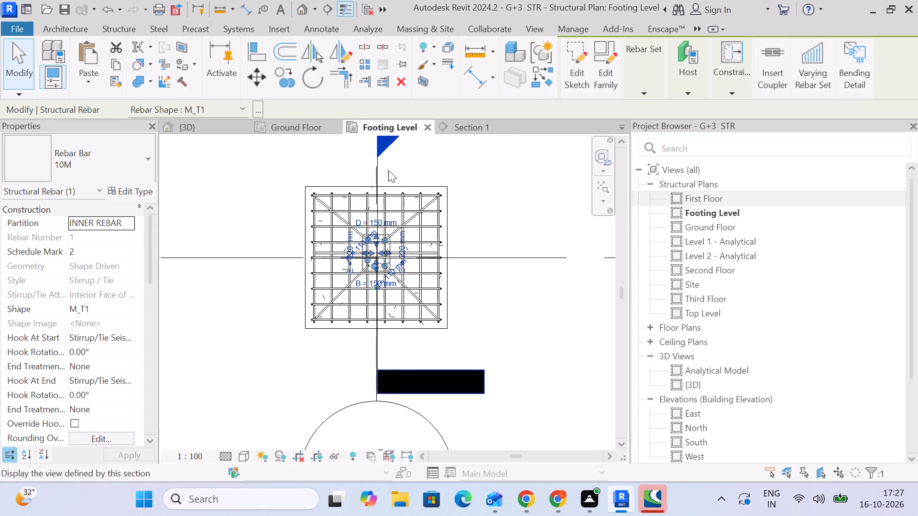
scroll(358, 254, up, 18)
middle_drag(478, 279, 426, 278)
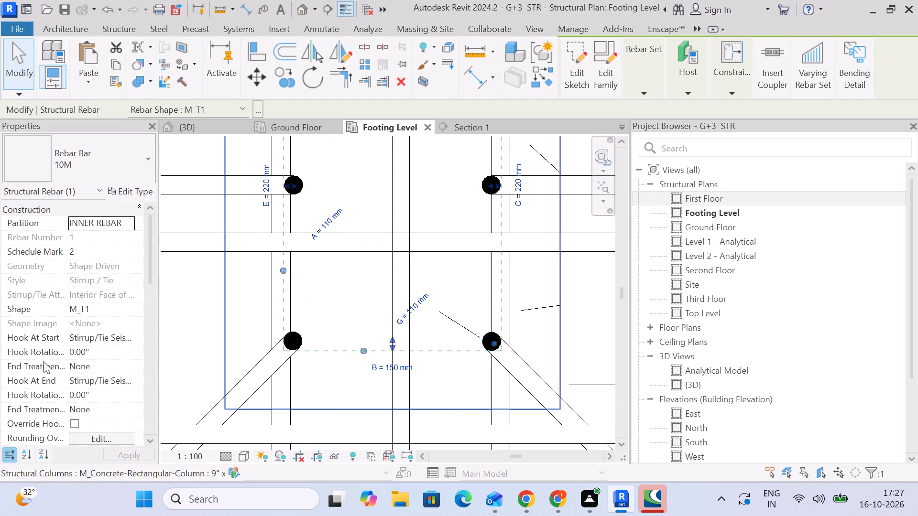
scroll(54, 359, down, 6)
click(95, 282)
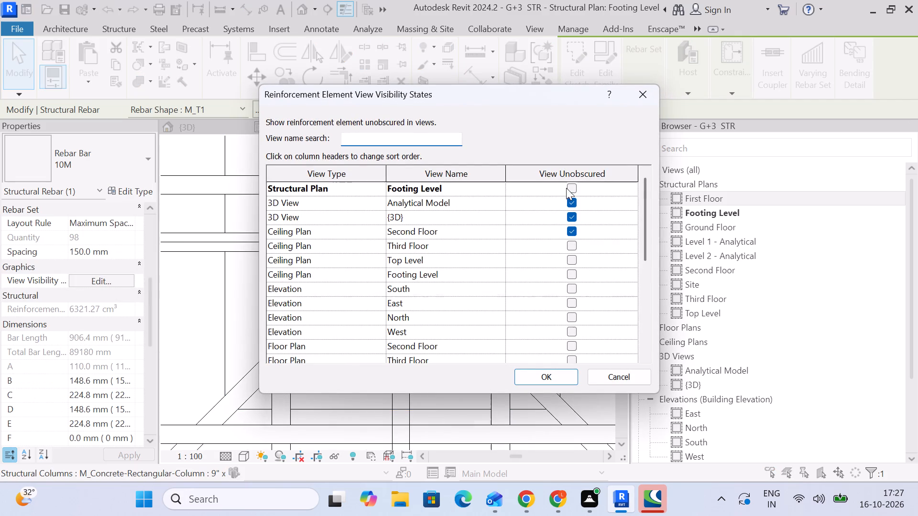
click(577, 192)
click(576, 191)
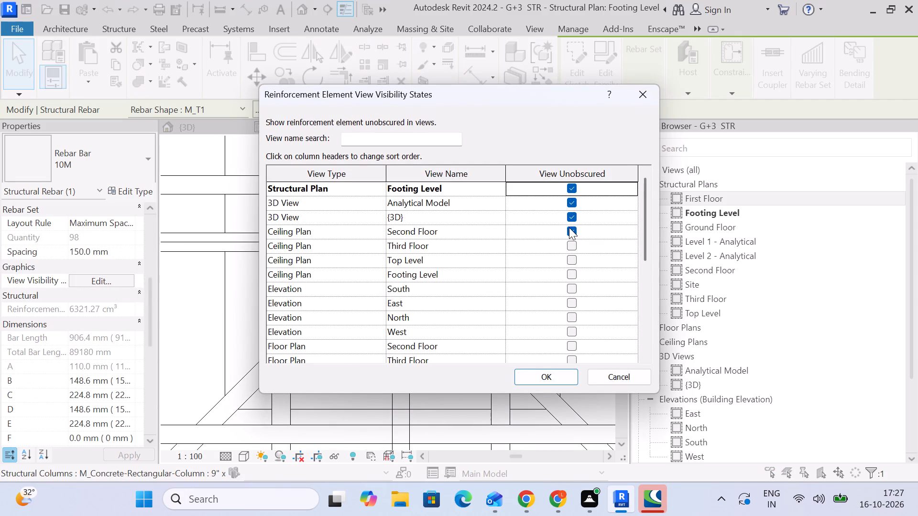
Set the 10M ties unobscured in the Ground Floor, First Floor, Second Floor, Third Floor and Top Level structural plans.
click(570, 228)
scroll(478, 318, down, 4)
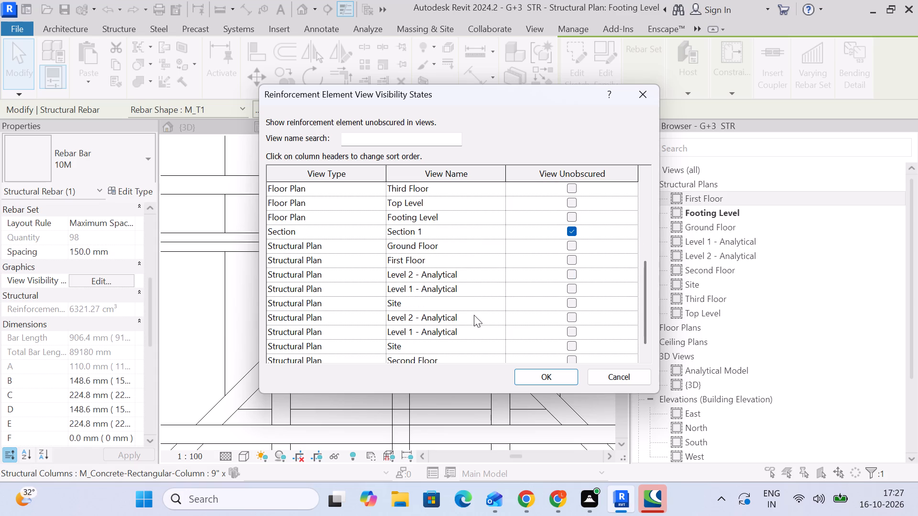
scroll(475, 323, down, 1)
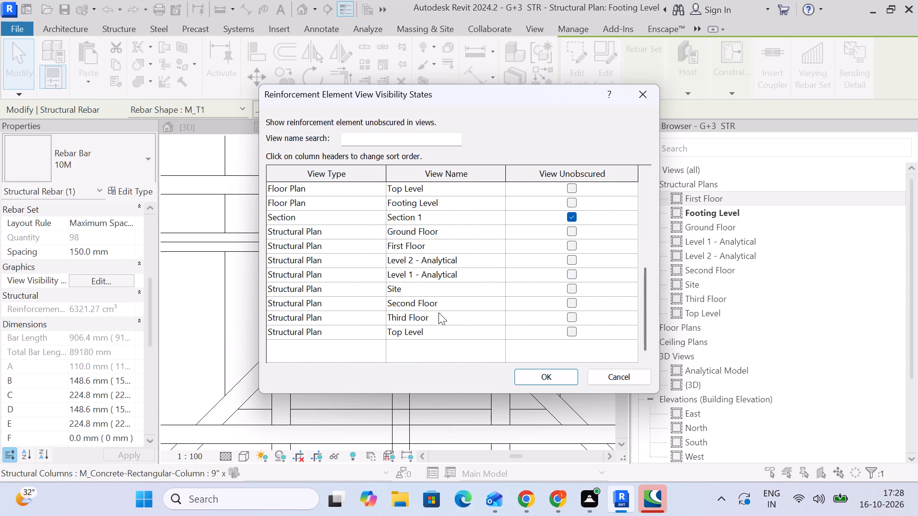
click(568, 301)
click(570, 312)
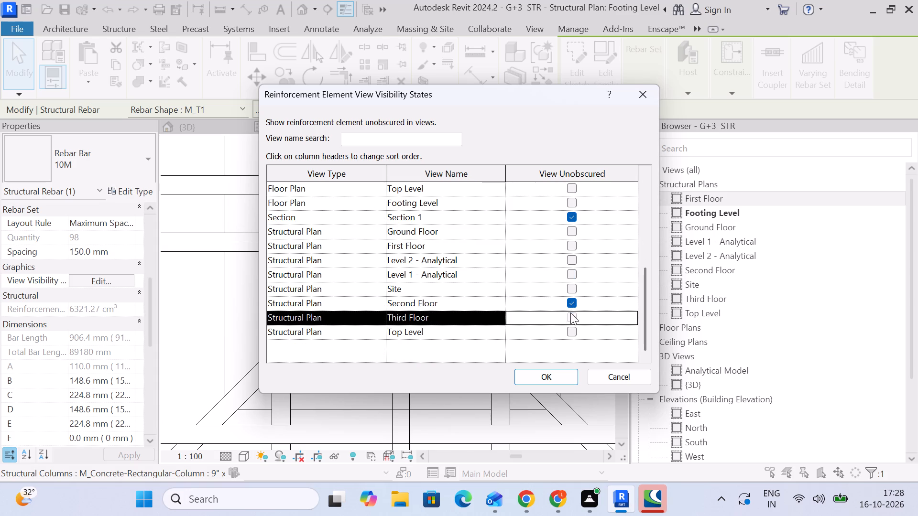
click(570, 328)
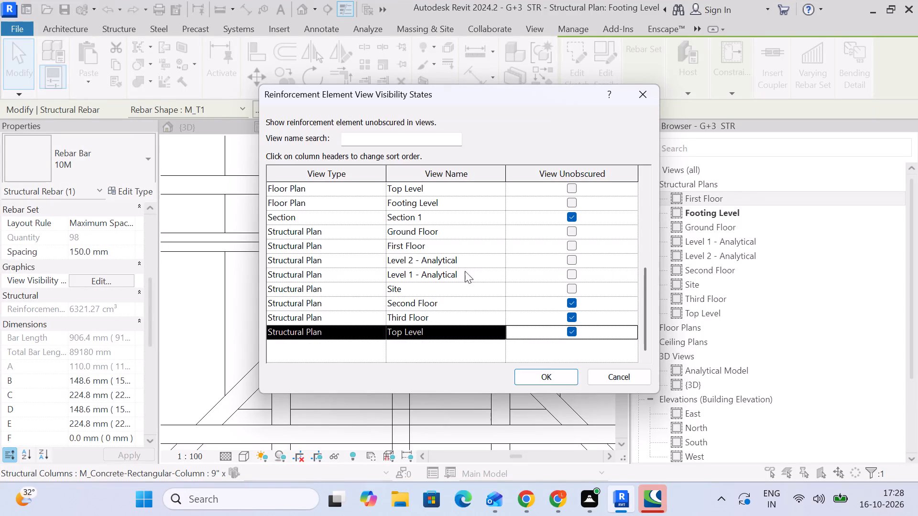
click(571, 243)
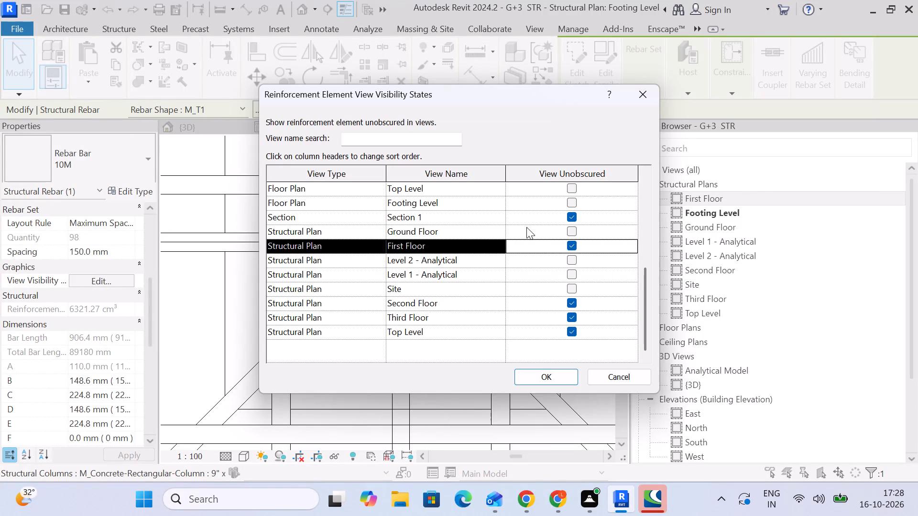
click(567, 235)
click(572, 228)
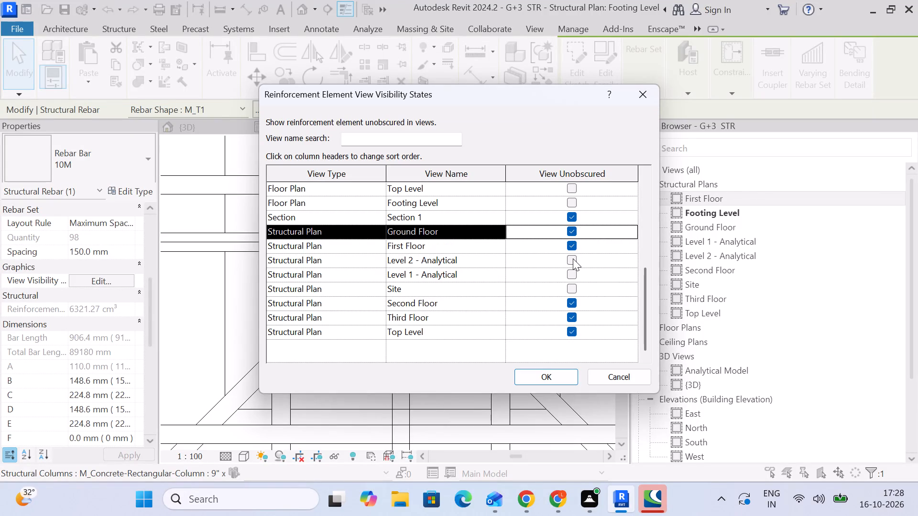
click(550, 376)
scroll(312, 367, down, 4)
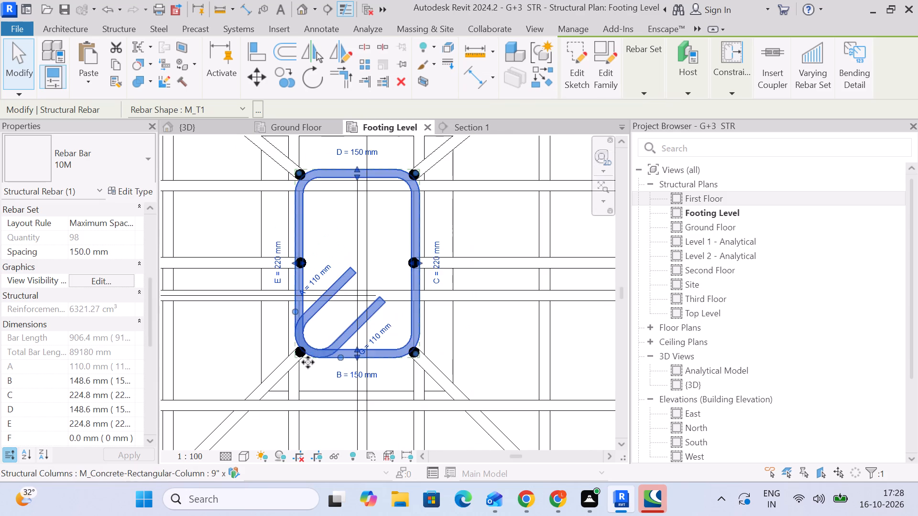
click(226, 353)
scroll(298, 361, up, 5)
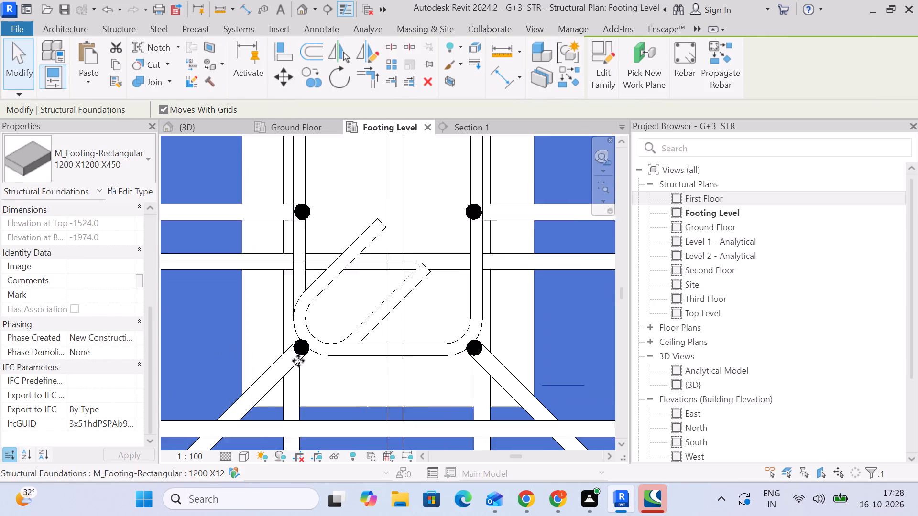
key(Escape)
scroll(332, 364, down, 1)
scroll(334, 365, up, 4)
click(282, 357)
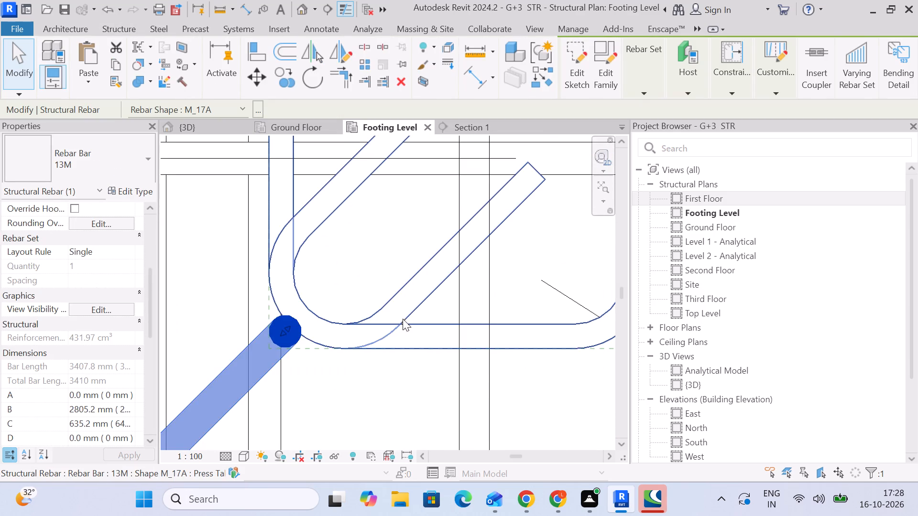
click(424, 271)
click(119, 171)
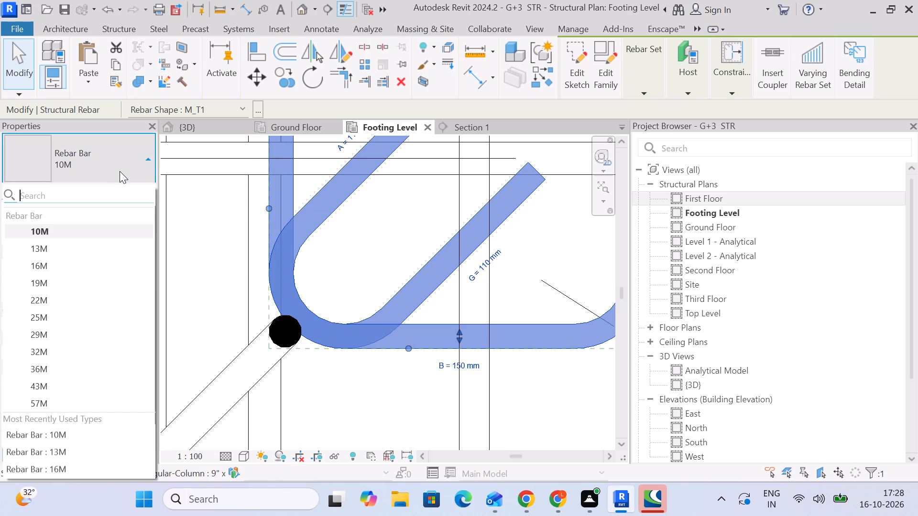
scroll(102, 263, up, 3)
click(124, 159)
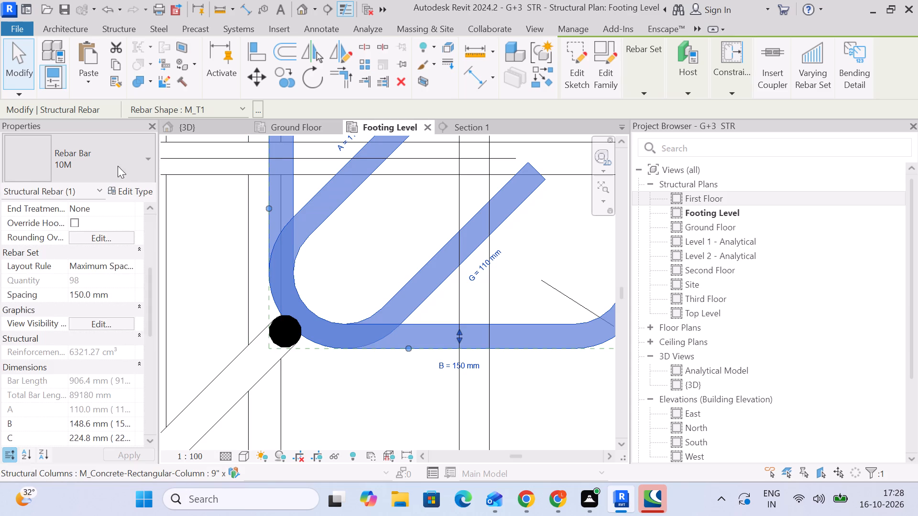
Nudge the bent 13M bar at the tie's lower-left hooked corner in the Footing Level plan diagonally inward, inside the tie.
click(261, 373)
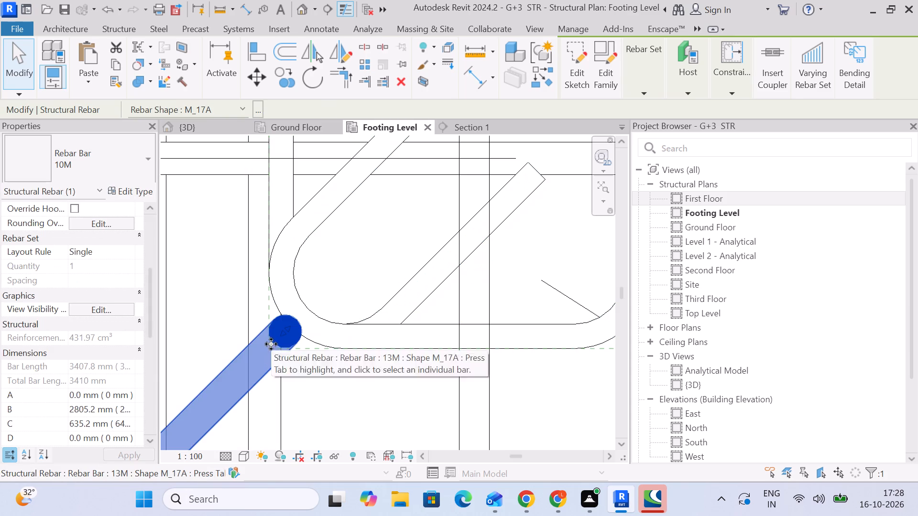
key(Up)
key(Up)
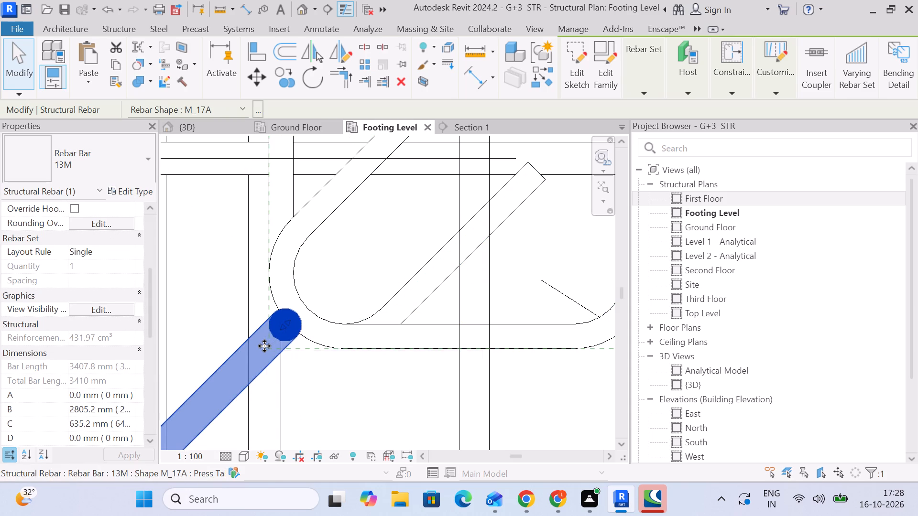
key(Right)
key(Right)
key(Up)
key(Right)
key(Up)
key(Right)
key(Up)
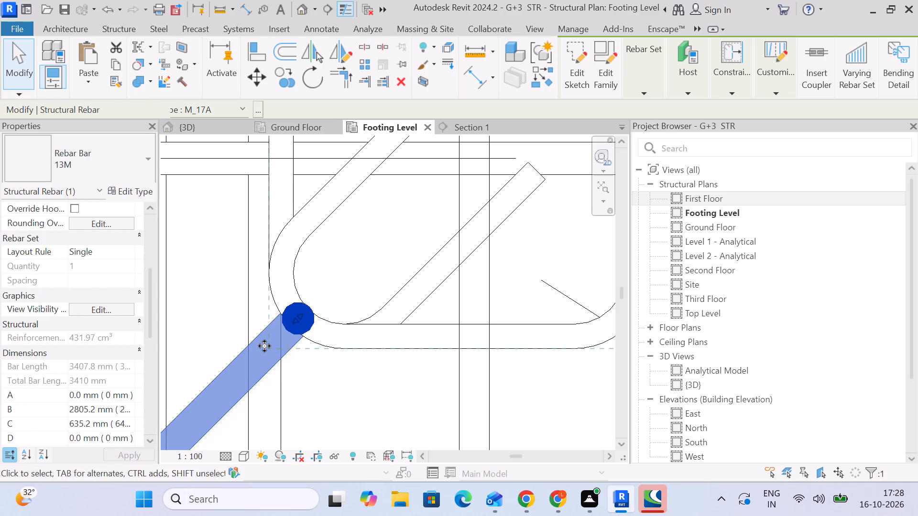
key(Right)
key(Right)
key(Up)
key(Up)
key(Right)
key(Up)
key(Right)
key(Up)
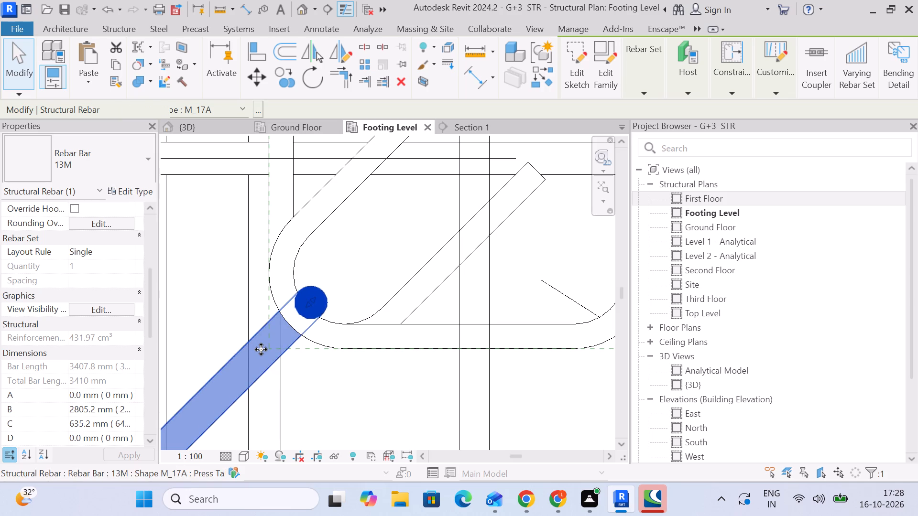
key(Up)
key(Right)
key(Right)
key(Right)
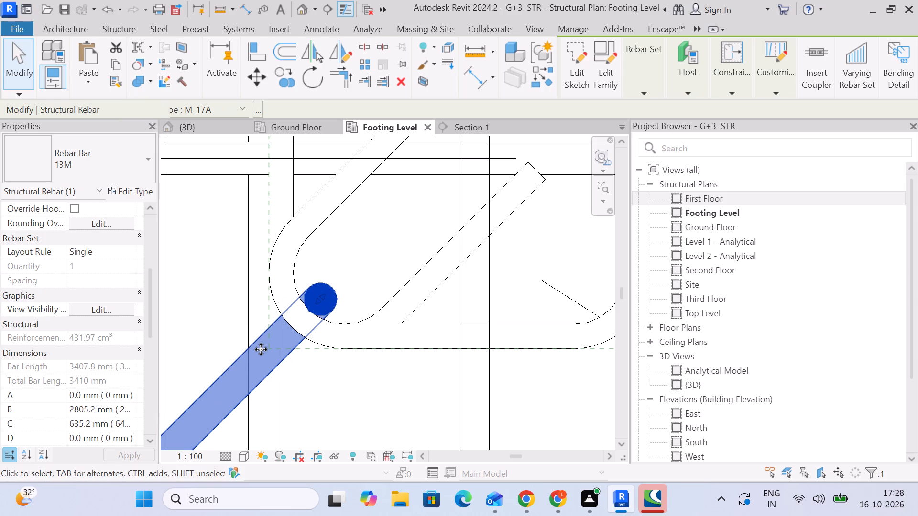
Nudge the bent 13M bar at the middle of the column's left face inward so it sits inside the 10M tie.
scroll(268, 349, down, 10)
scroll(279, 280, up, 4)
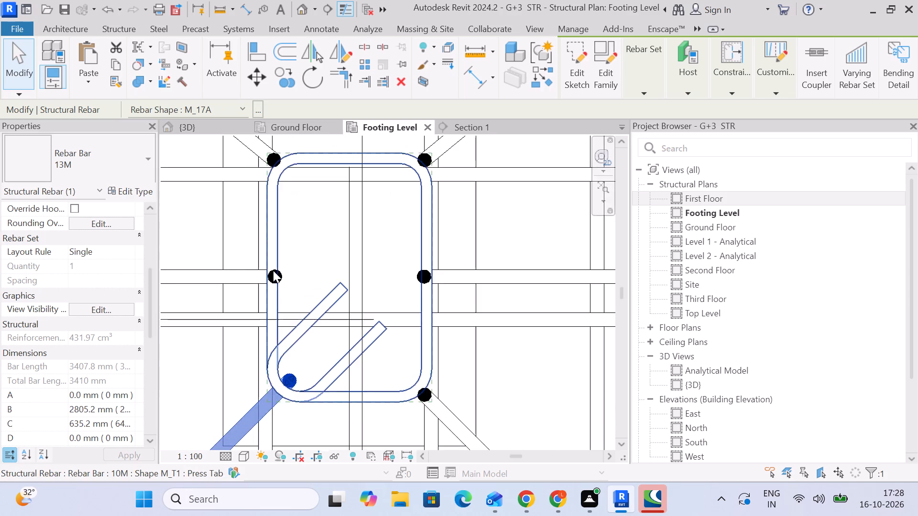
scroll(273, 270, up, 5)
click(288, 284)
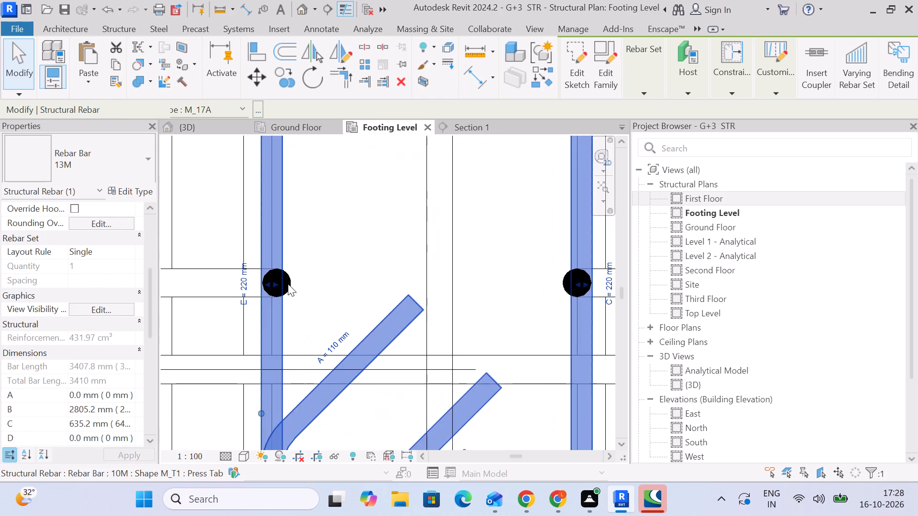
click(218, 295)
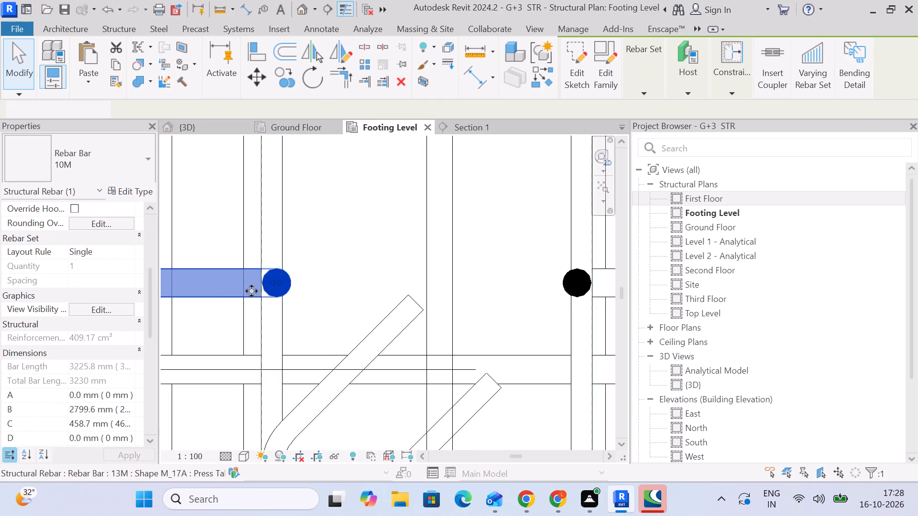
key(Right)
key(Right)
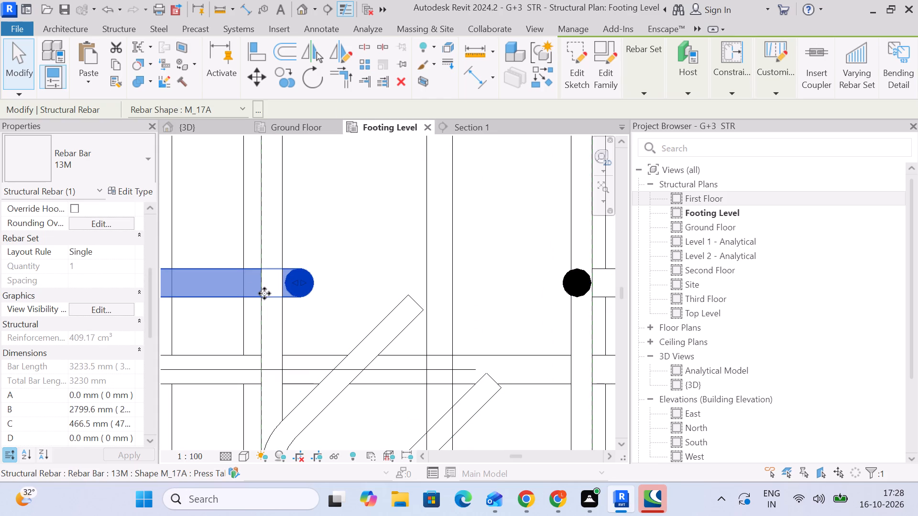
key(Left)
key(Left)
Nudge the bent 13M bar at the middle of the column's right face inward, inside the tie's leg.
scroll(395, 294, down, 5)
middle_drag(451, 298, 346, 298)
click(422, 290)
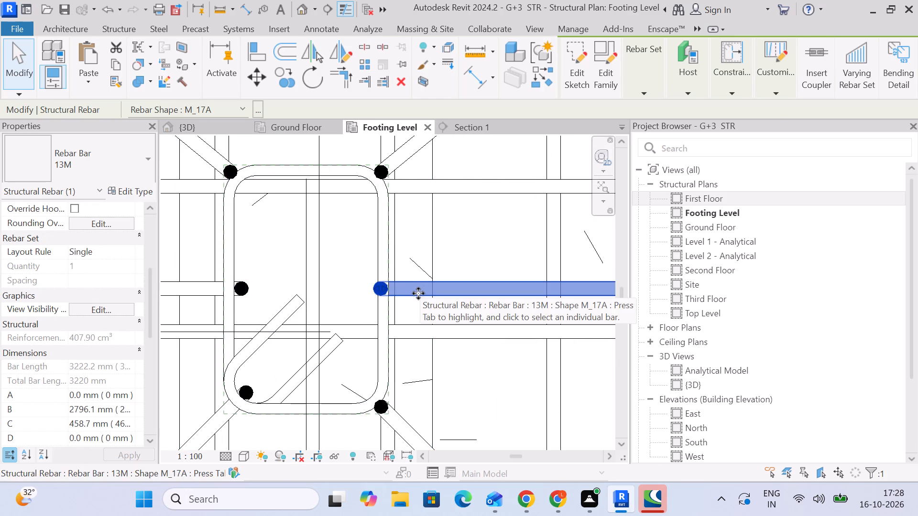
key(Left)
scroll(366, 301, up, 4)
scroll(387, 300, down, 5)
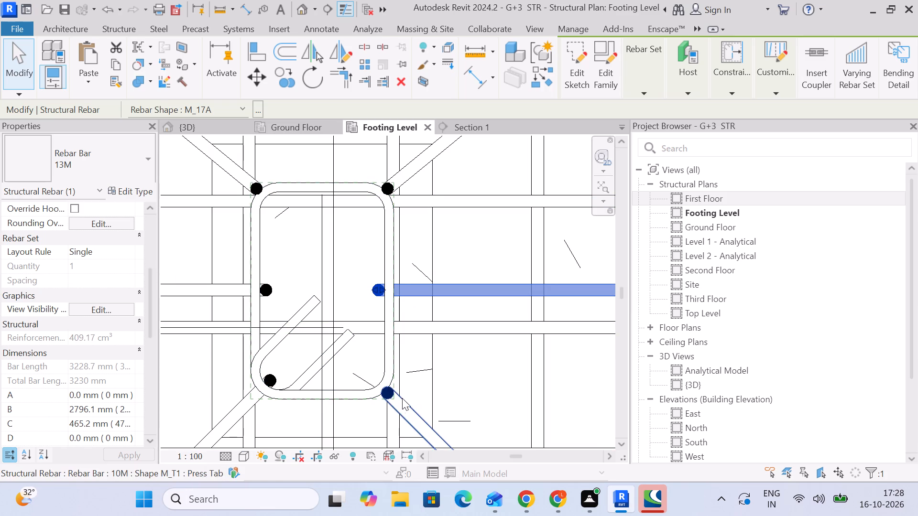
Nudge the bent 13M bar at the column's lower-right corner diagonally inward until it sits inside the tie's bend.
click(405, 402)
key(Up)
key(Left)
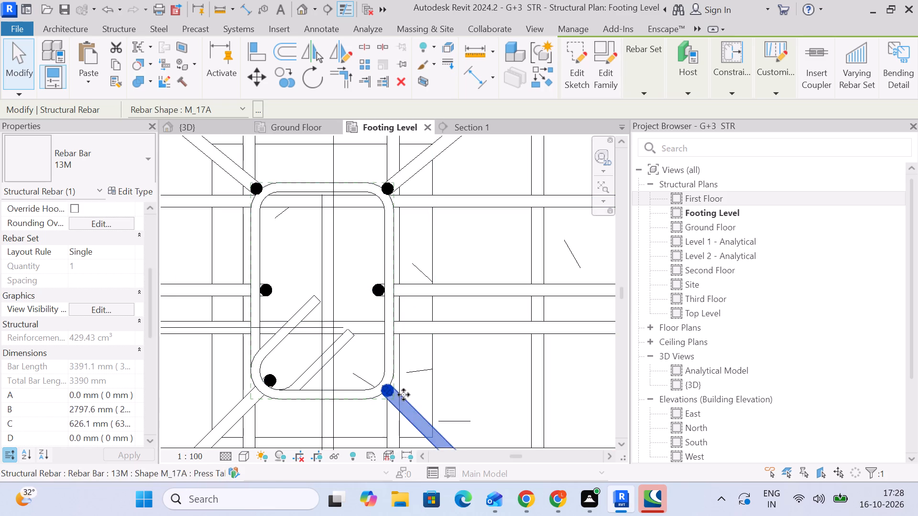
key(Up)
key(Left)
key(Up)
key(Left)
key(Up)
key(Left)
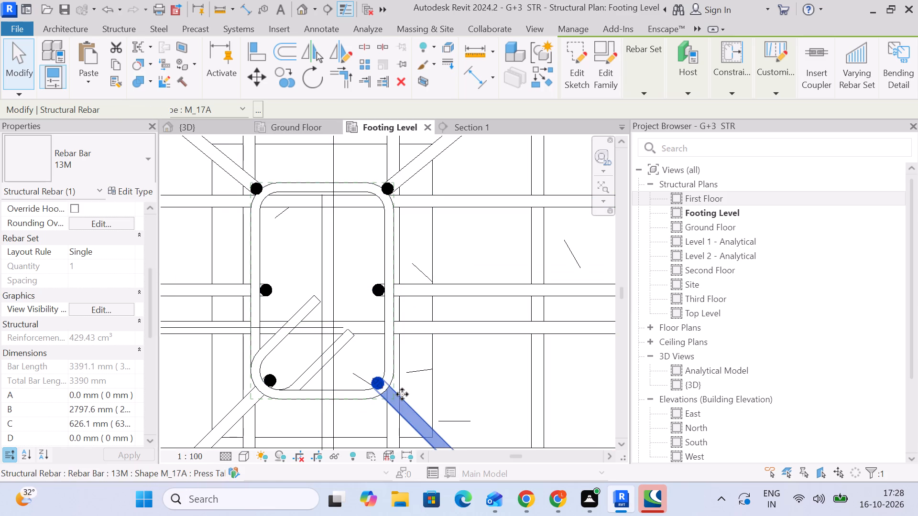
scroll(339, 357, up, 10)
key(Up)
key(Left)
key(Up)
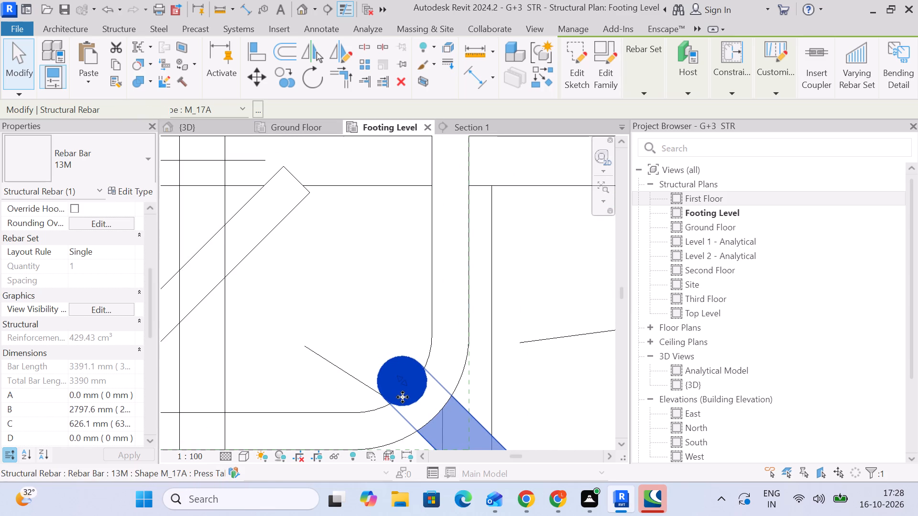
key(Left)
click(414, 401)
key(Up)
click(414, 401)
key(Left)
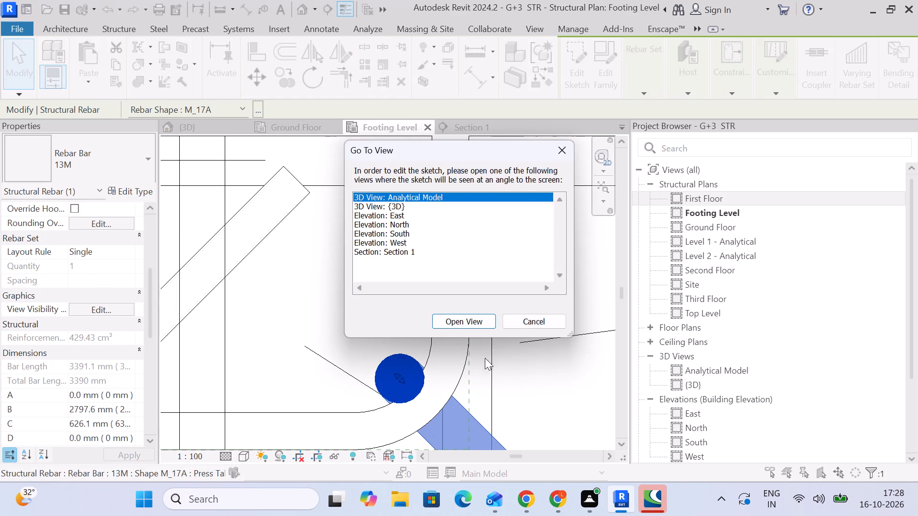
click(553, 319)
key(Up)
key(Left)
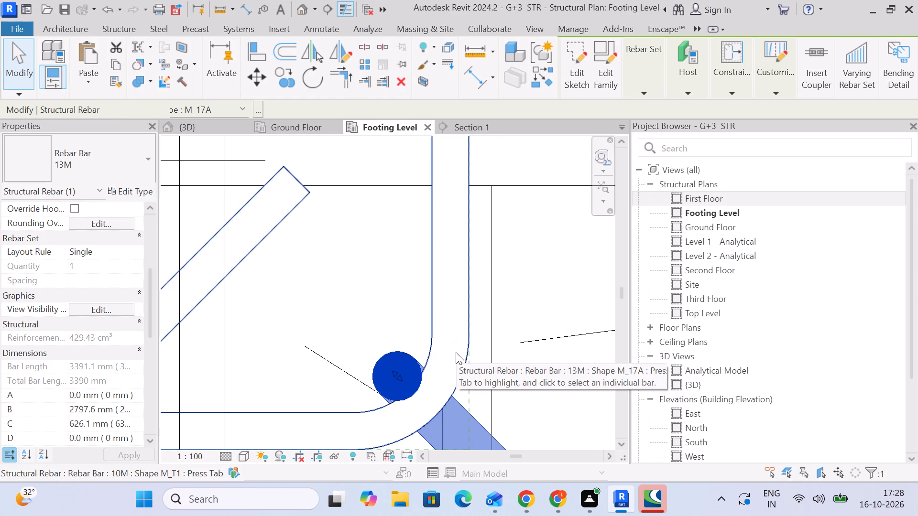
key(Up)
key(Left)
key(Left)
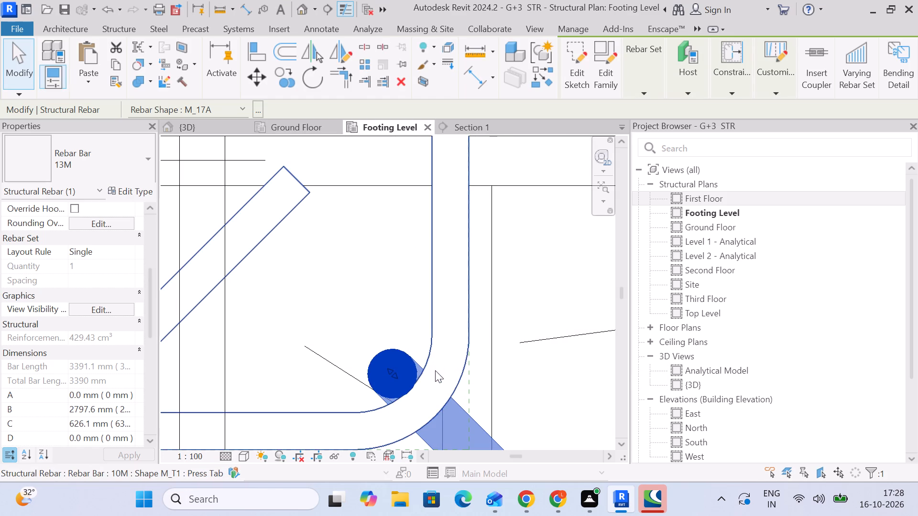
Stretch the column end of the upper-right diagonal 13M bar inward so it sits inside the tie's corner.
scroll(435, 372, down, 17)
middle_drag(488, 365, 422, 192)
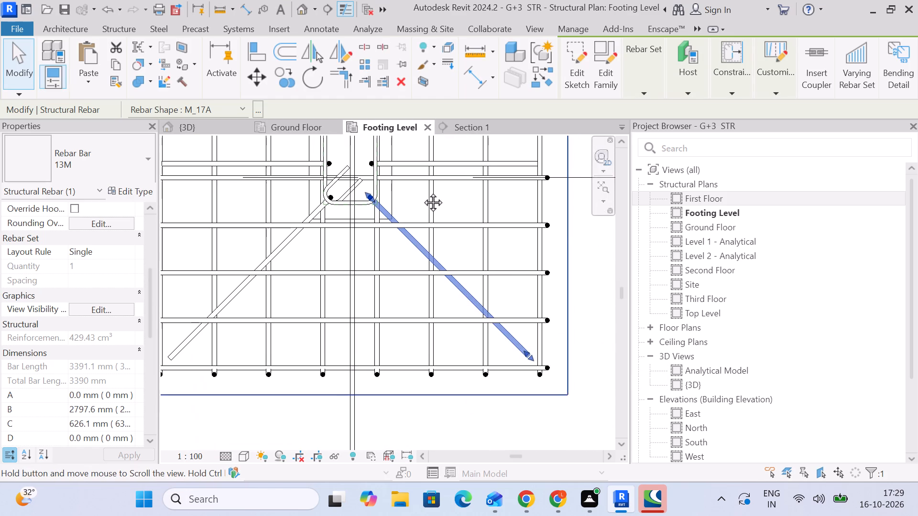
middle_drag(422, 192, 460, 364)
scroll(443, 248, up, 5)
click(453, 291)
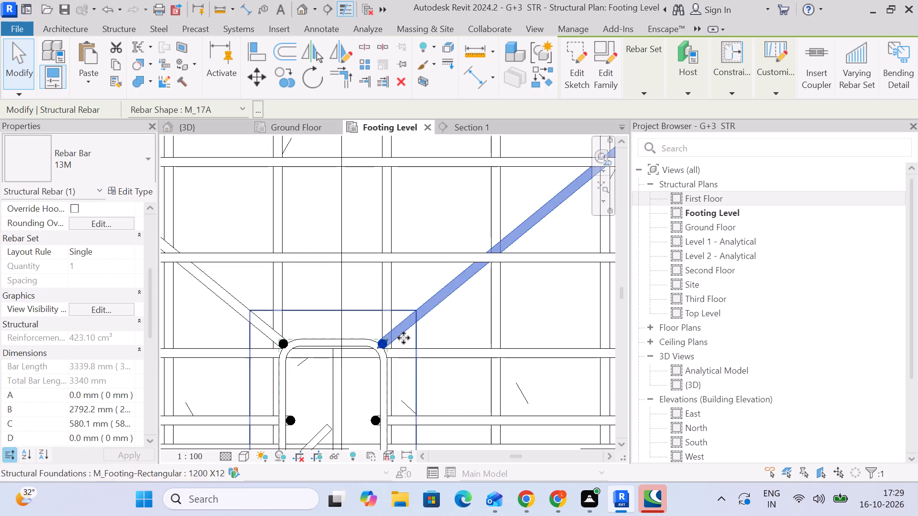
scroll(394, 341, up, 5)
middle_drag(401, 327, 420, 253)
scroll(384, 279, up, 4)
drag(391, 268, 358, 300)
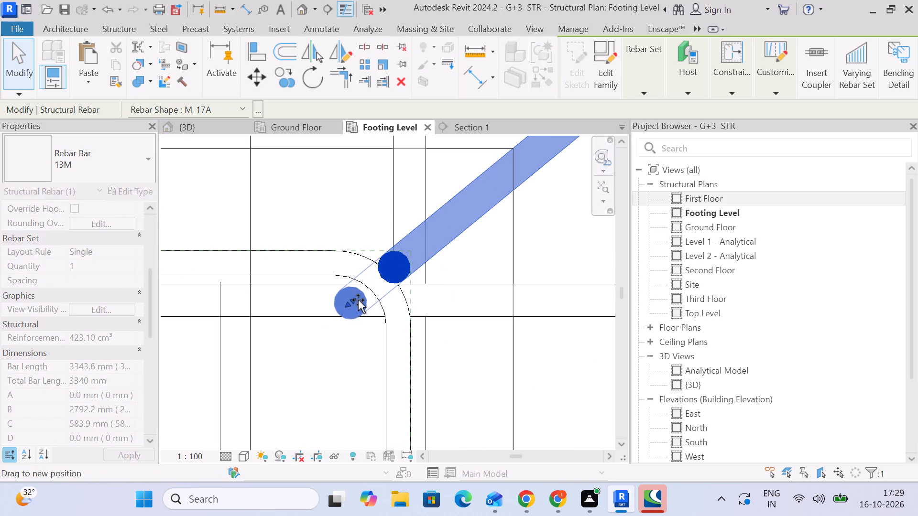
drag(358, 300, 359, 300)
Stretch the column end of the upper-left diagonal 13M bar inward so it sits inside the tie's corner.
scroll(359, 300, down, 13)
scroll(493, 216, down, 3)
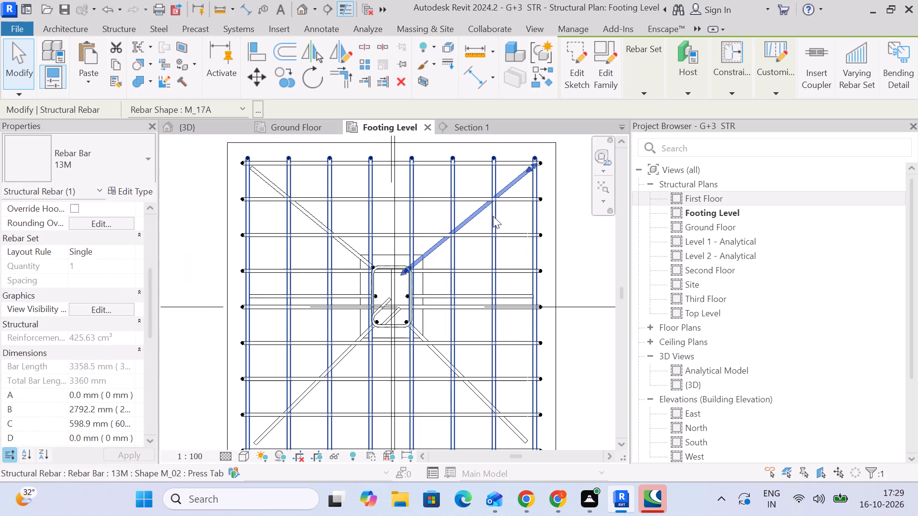
click(311, 224)
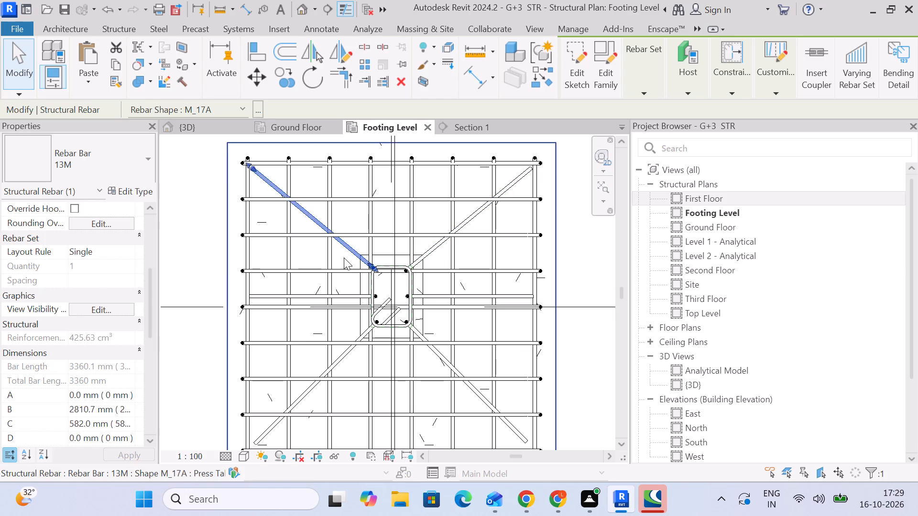
scroll(345, 257, up, 5)
scroll(404, 276, up, 9)
drag(393, 277, 395, 280)
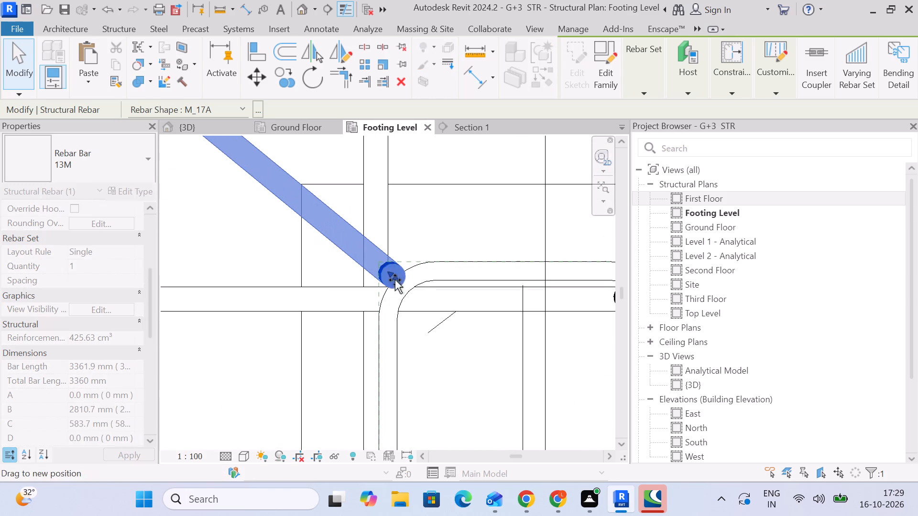
drag(395, 280, 419, 298)
scroll(421, 297, down, 7)
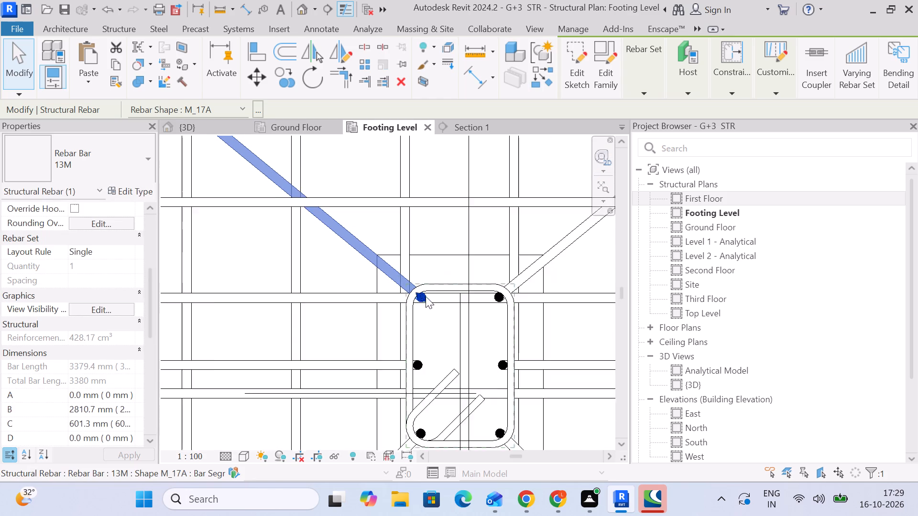
scroll(426, 296, down, 9)
click(264, 280)
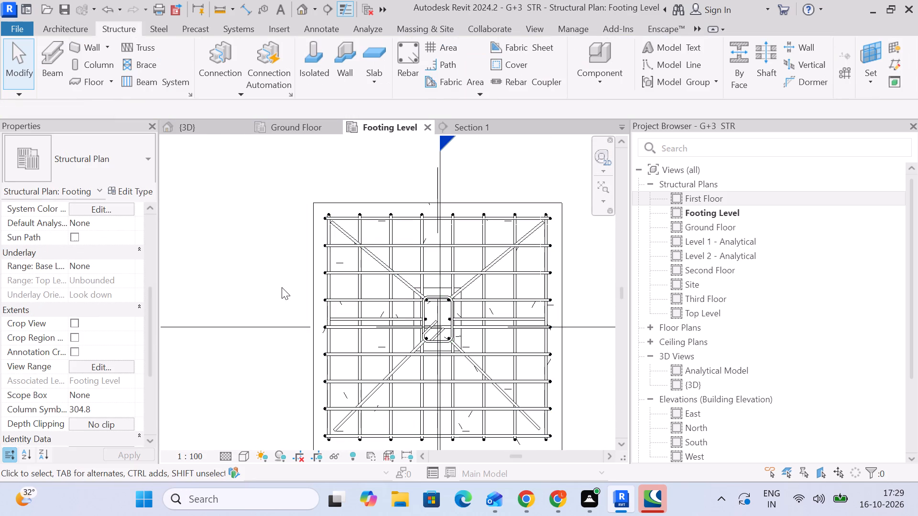
In the Ground Floor plan, nudge the straight 13M bar at the column's lower-left corner diagonally inward onto the bent bar inside the tie's bend.
scroll(456, 315, up, 9)
scroll(449, 323, down, 4)
middle_drag(445, 327, 403, 256)
click(300, 131)
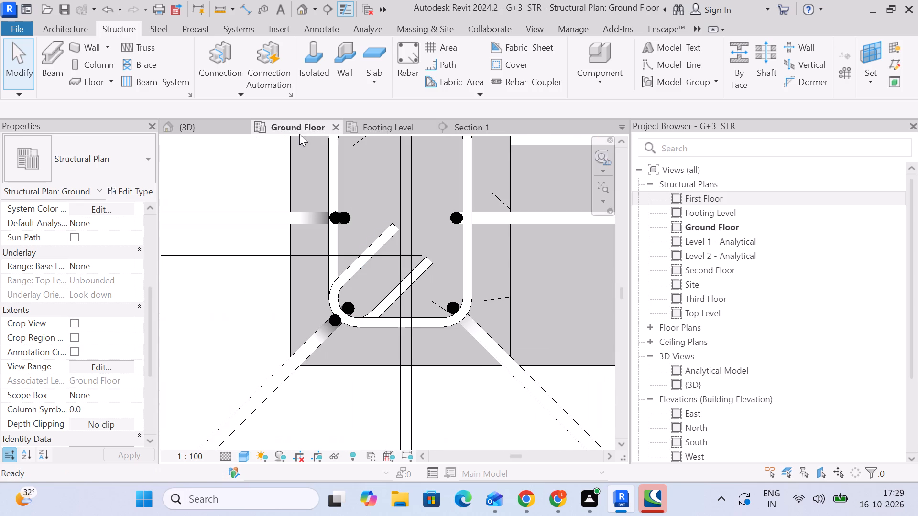
scroll(333, 317, up, 2)
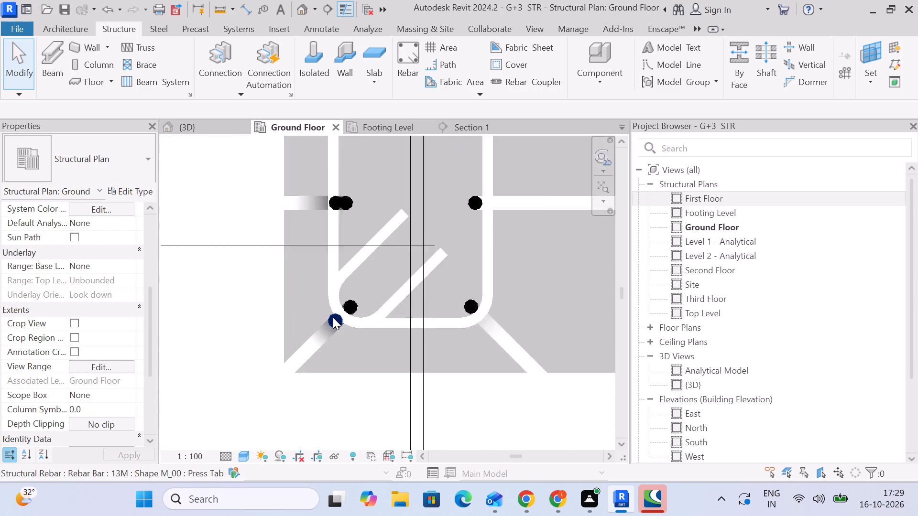
scroll(333, 317, up, 4)
click(343, 323)
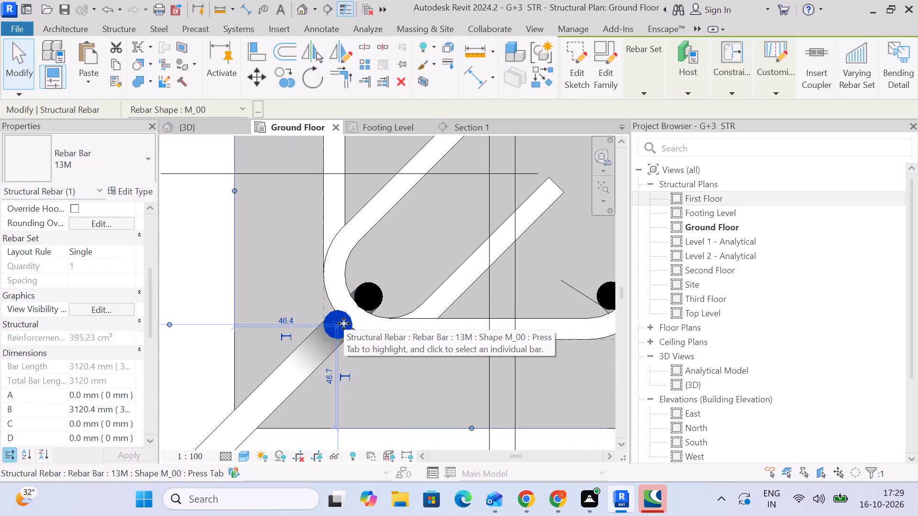
key(Up)
key(Right)
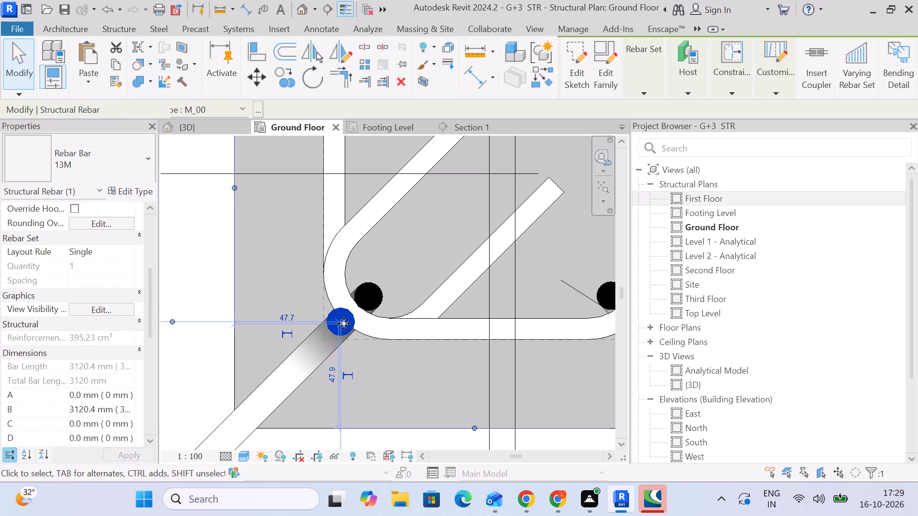
key(Up)
key(Right)
key(Up)
key(Up)
key(Right)
key(Up)
key(Right)
key(Up)
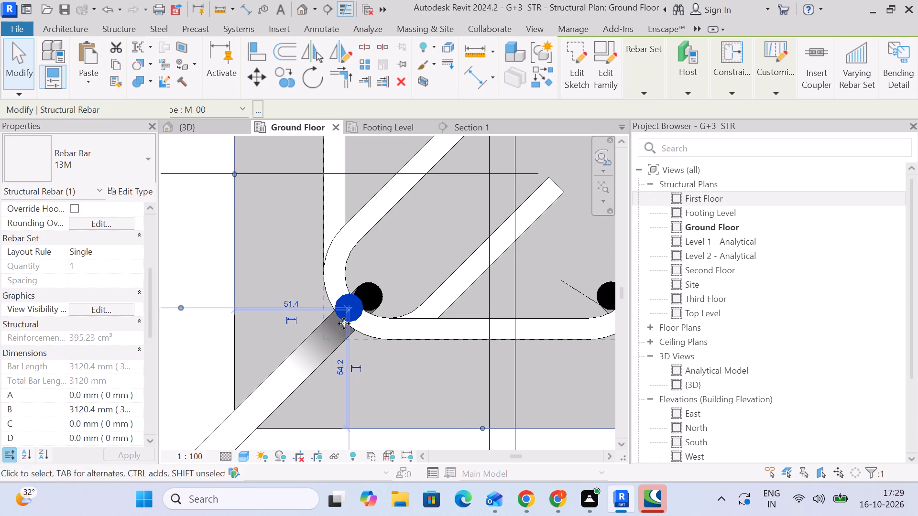
key(Up)
key(Right)
key(Up)
key(Right)
key(Up)
key(Right)
key(Right)
key(Right)
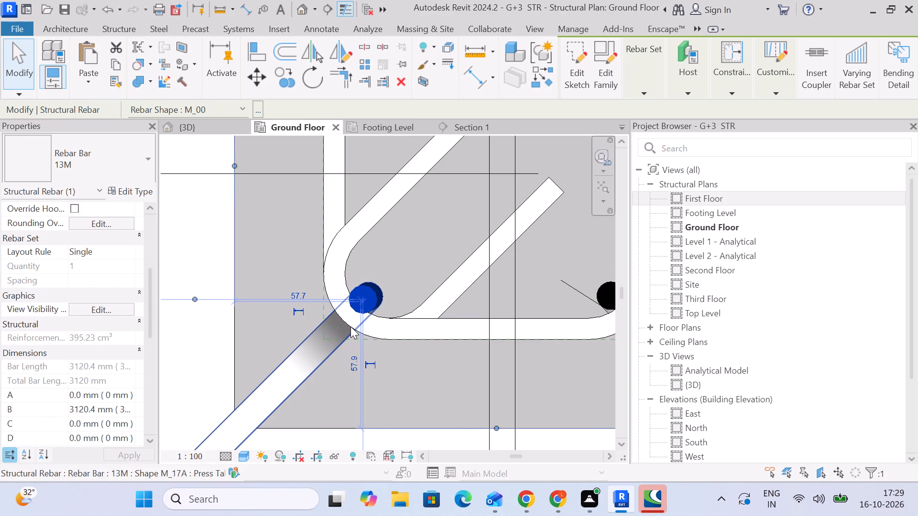
key(Right)
key(Up)
key(Right)
scroll(365, 290, up, 5)
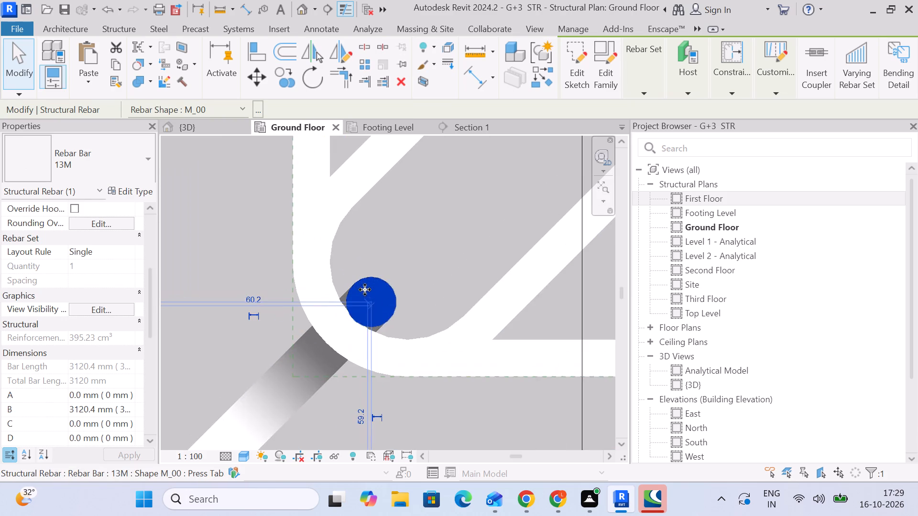
Examine how the 13M bar at the column's lower-right corner sits inside the tie's bend.
scroll(404, 330, down, 5)
middle_drag(483, 329, 187, 329)
scroll(270, 345, down, 5)
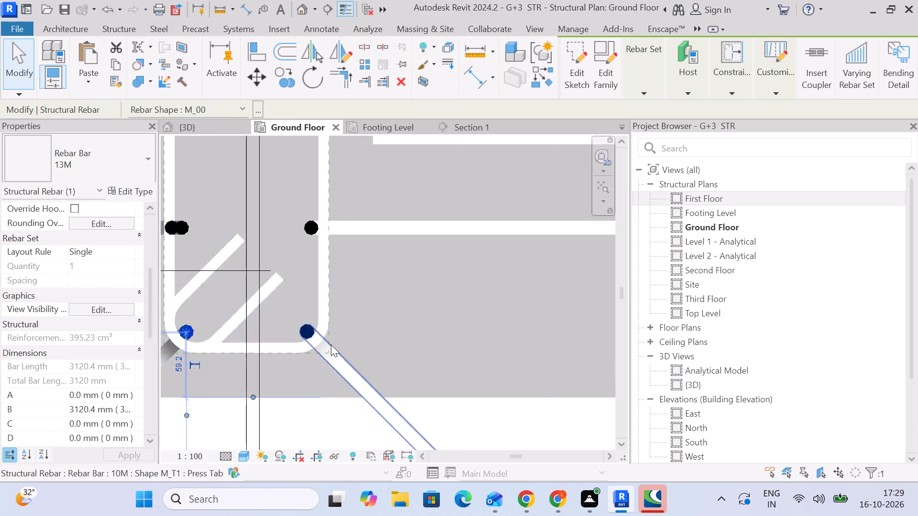
scroll(332, 374, down, 4)
middle_drag(332, 369, 355, 330)
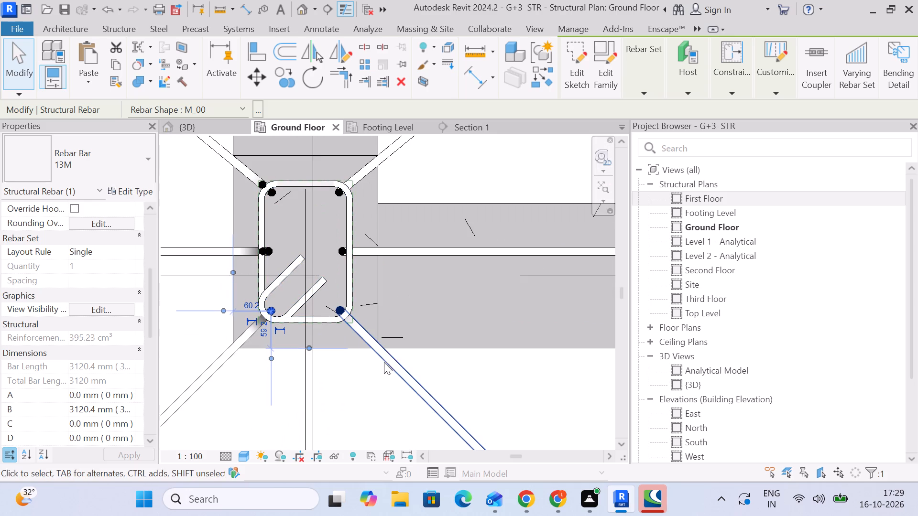
click(371, 392)
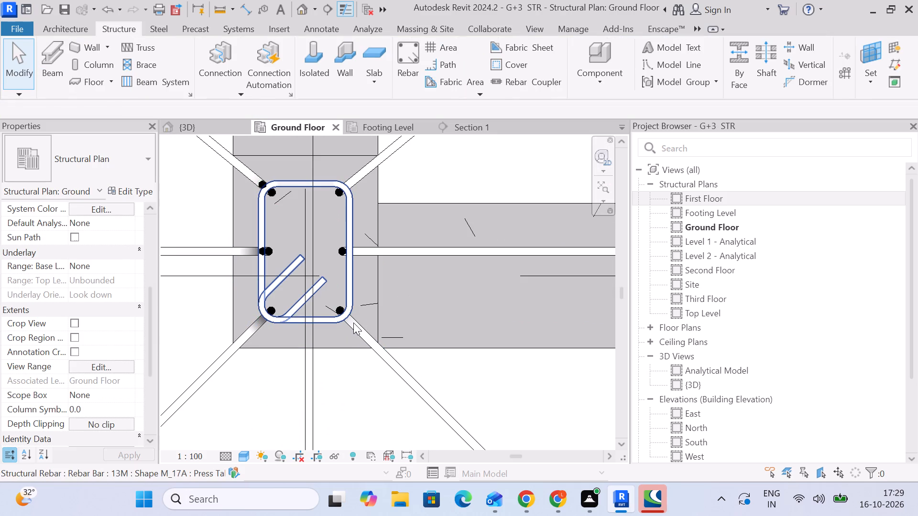
scroll(350, 320, up, 7)
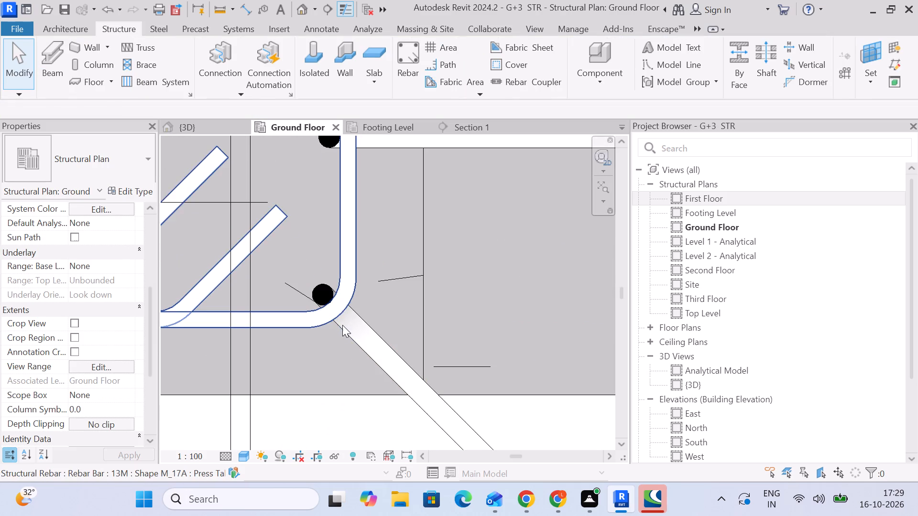
middle_drag(335, 306, 406, 347)
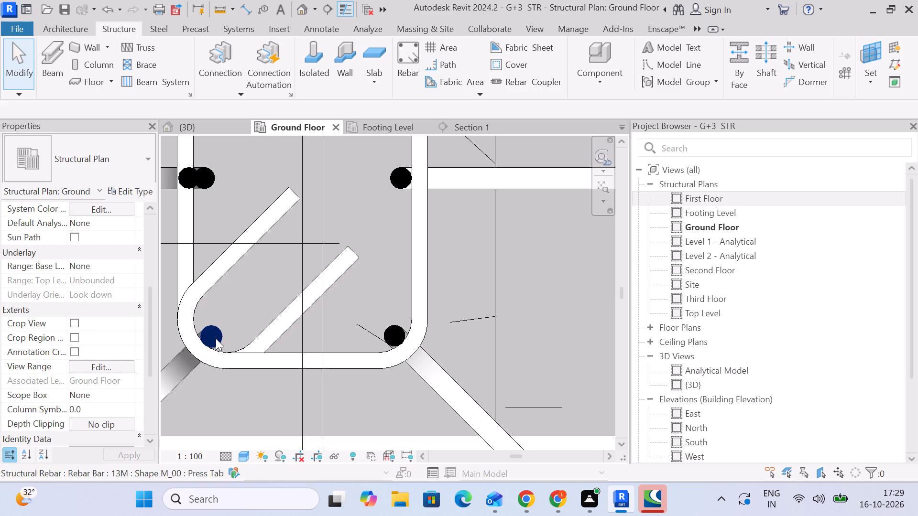
Nudge the straight 13M bar at the middle of the column's left face inward onto the bent bar inside the tie's leg.
scroll(216, 336, down, 3)
scroll(317, 236, up, 2)
scroll(335, 227, down, 1)
middle_drag(338, 230, 411, 318)
scroll(260, 324, up, 5)
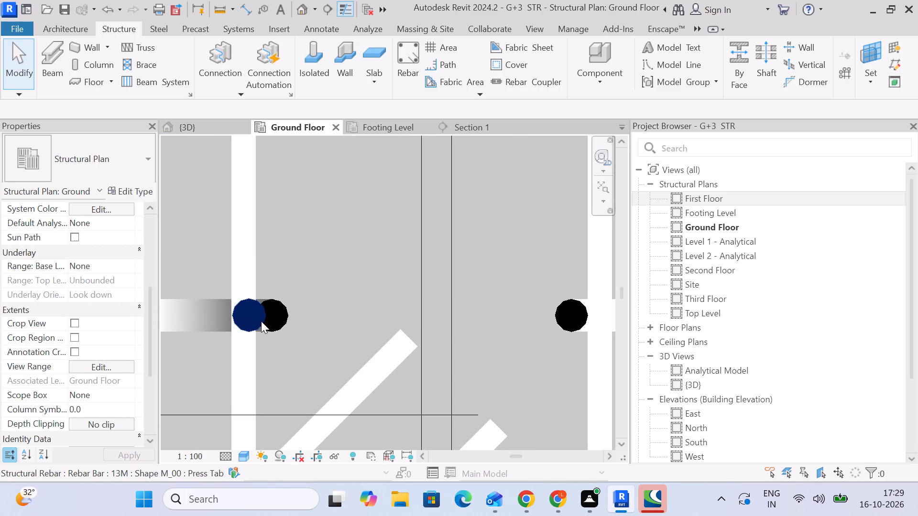
click(250, 315)
key(Right)
key(Right)
key(Right)
key(Right)
key(Right)
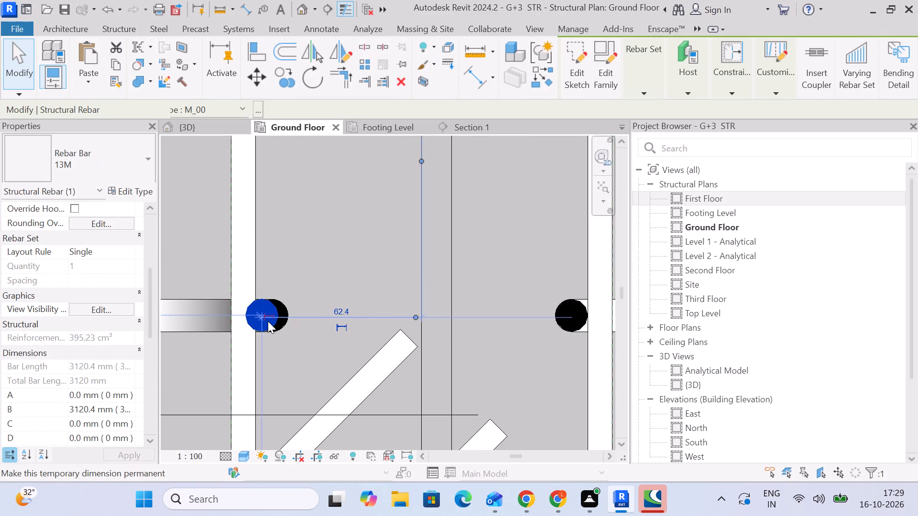
key(Right)
key(Right)
key(Right)
key(Right)
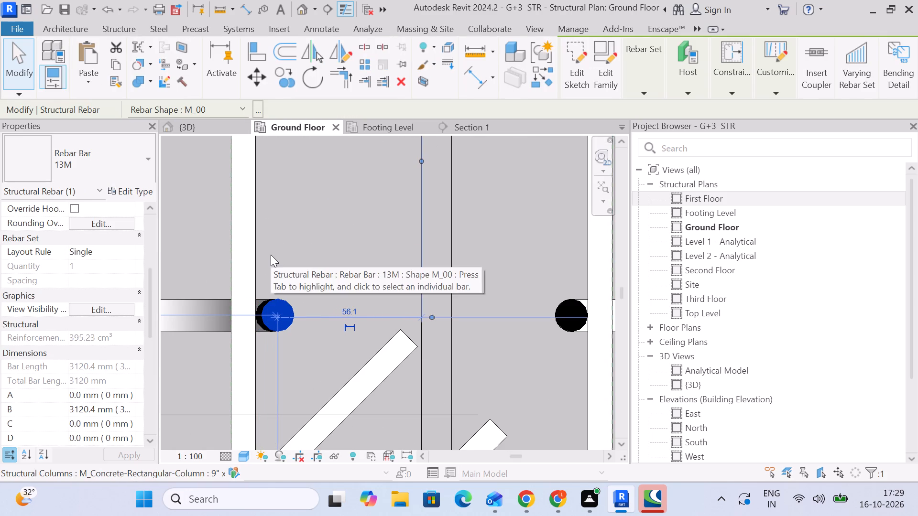
key(Left)
key(Left)
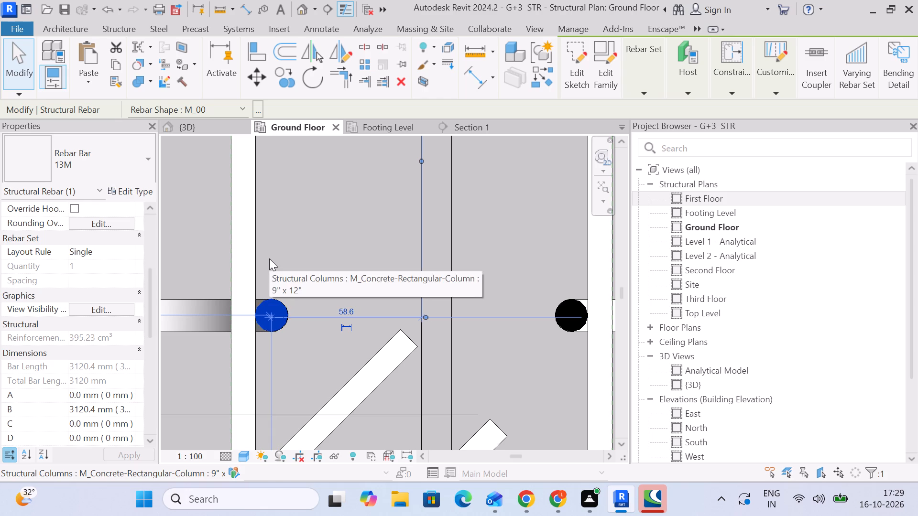
Nudge the straight 13M bar at the column's upper-left corner diagonally inward until it sits inside the tie's bend.
scroll(269, 258, down, 5)
scroll(282, 185, up, 4)
middle_drag(278, 172, 279, 285)
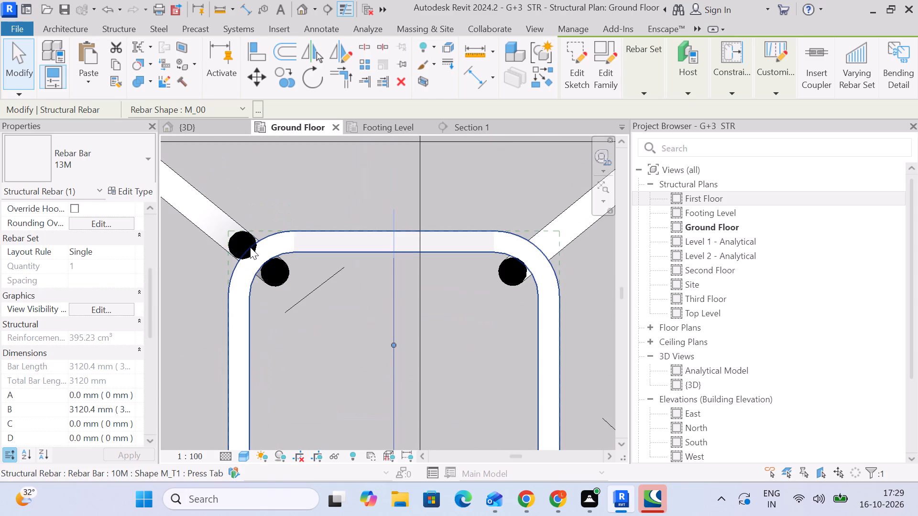
click(250, 246)
key(Right)
key(Right)
key(Right)
key(Left)
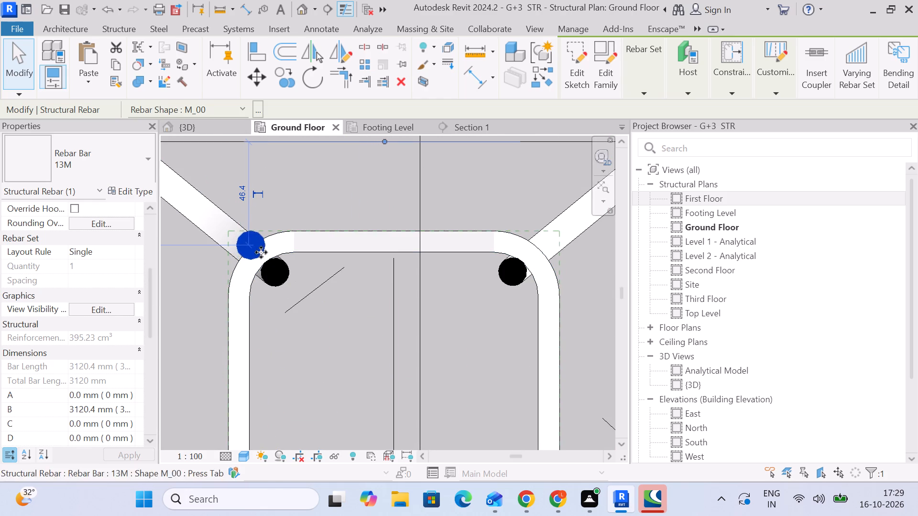
key(Right)
key(Right)
key(Left)
key(Right)
key(Up)
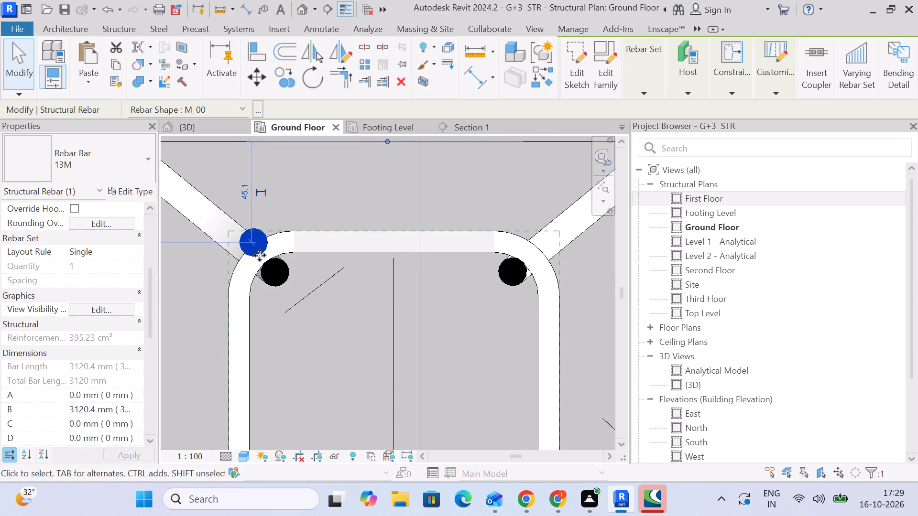
key(Down)
key(Down)
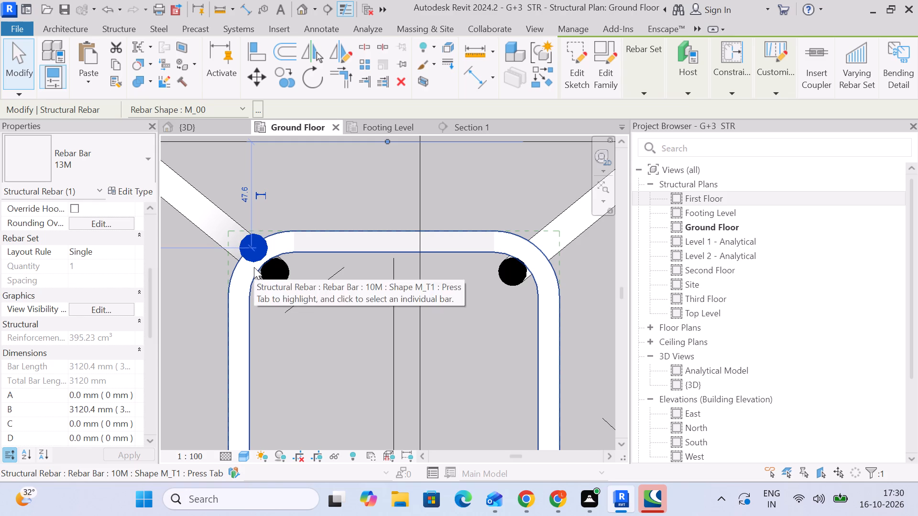
key(Right)
key(Down)
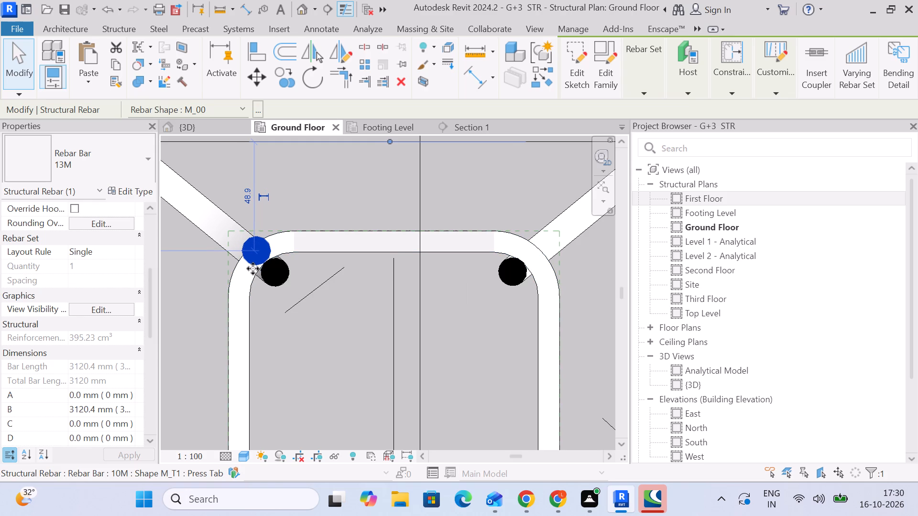
key(Down)
key(Down)
key(Down)
key(Right)
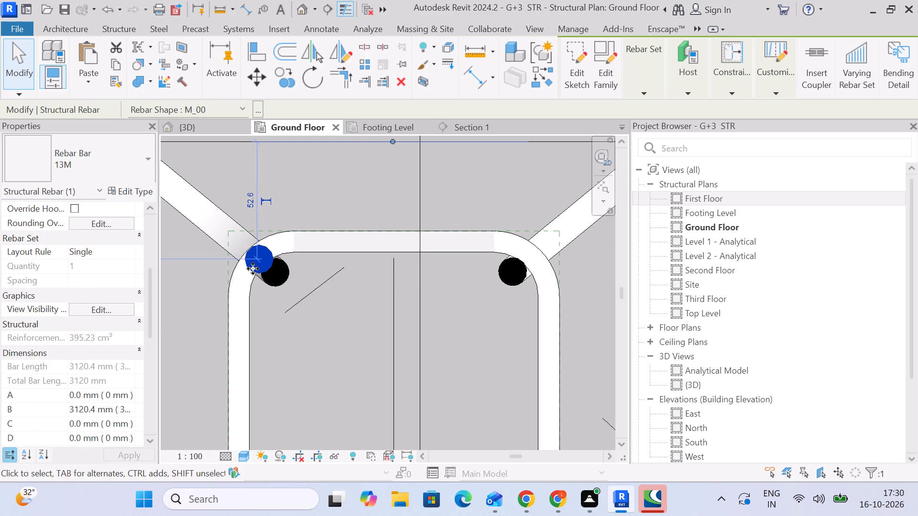
key(Down)
key(Down)
key(Down)
key(Right)
key(Down)
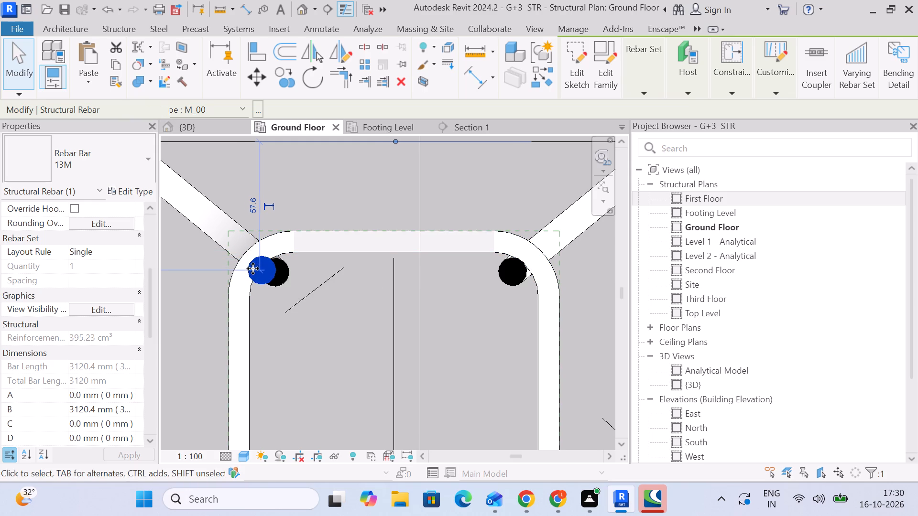
key(Down)
key(Right)
key(Right)
key(Right)
key(Right)
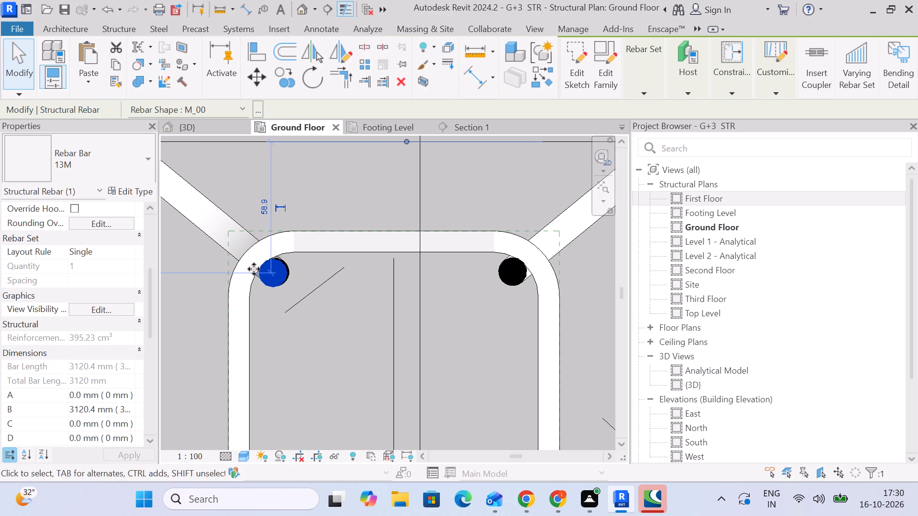
key(Right)
Fine-tune the upper-left straight 13M bar in small nudges so it lines up with the bent bar beneath it.
scroll(276, 270, up, 5)
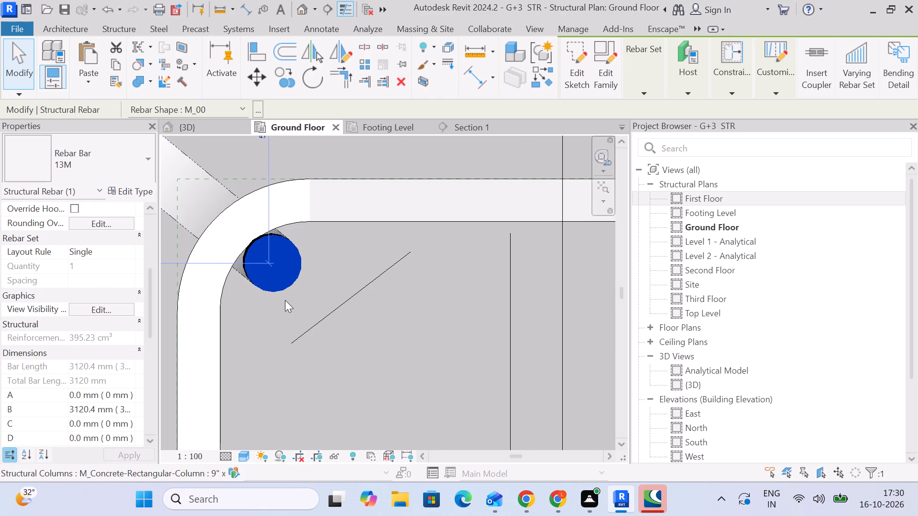
key(Up)
key(Left)
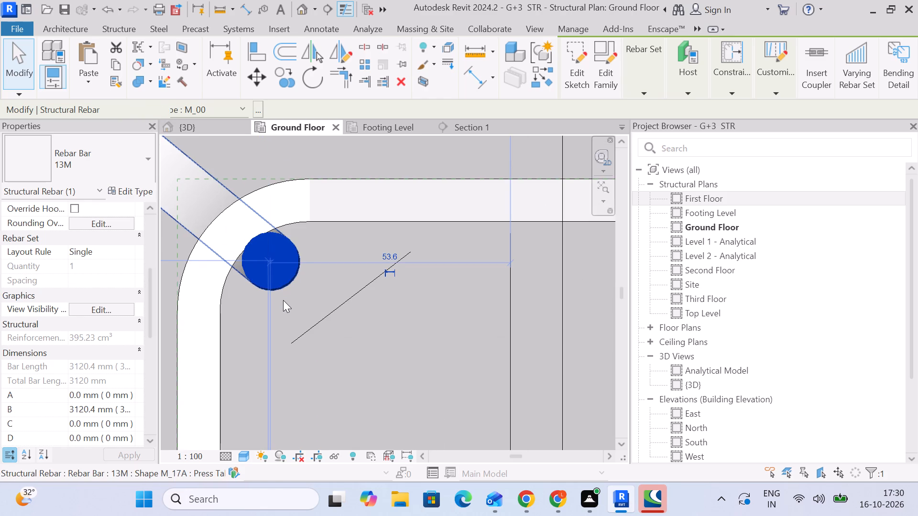
key(Up)
key(Down)
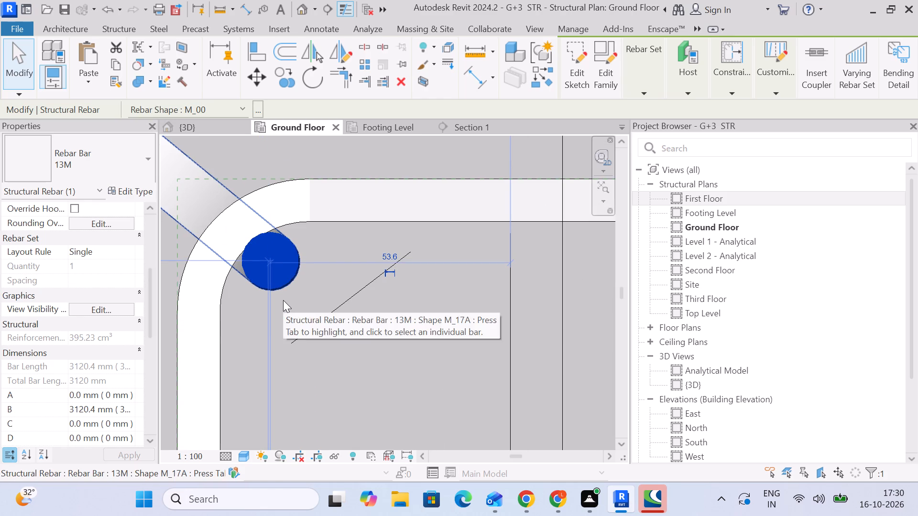
key(Right)
key(Up)
scroll(272, 276, up, 5)
key(Down)
key(Down)
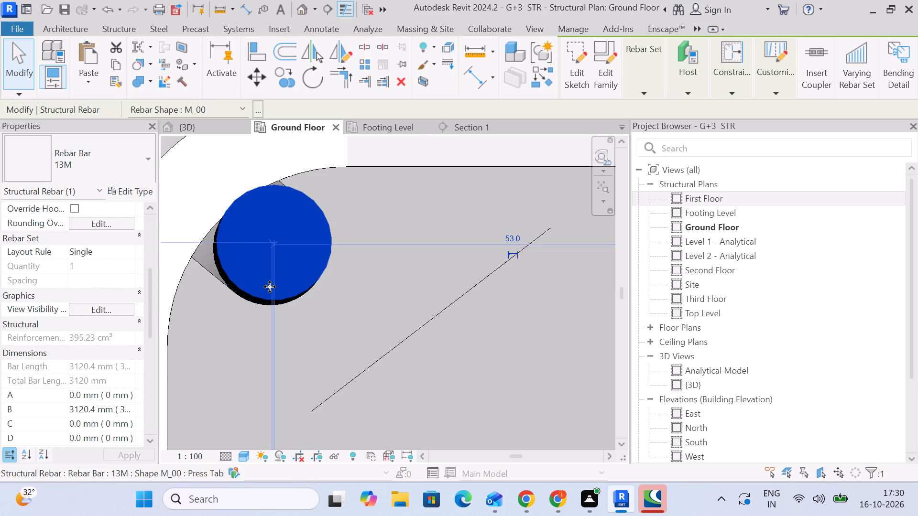
scroll(259, 289, up, 1)
key(Left)
key(Down)
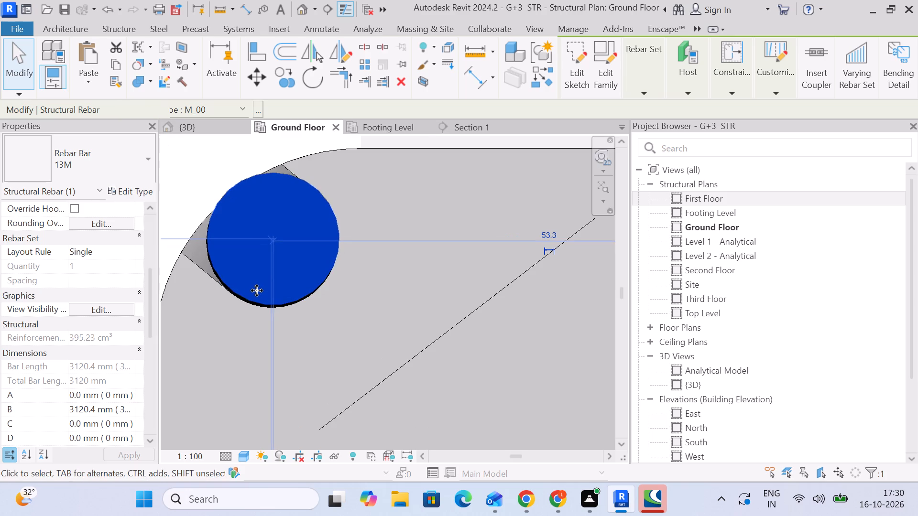
scroll(257, 290, down, 16)
scroll(402, 299, up, 1)
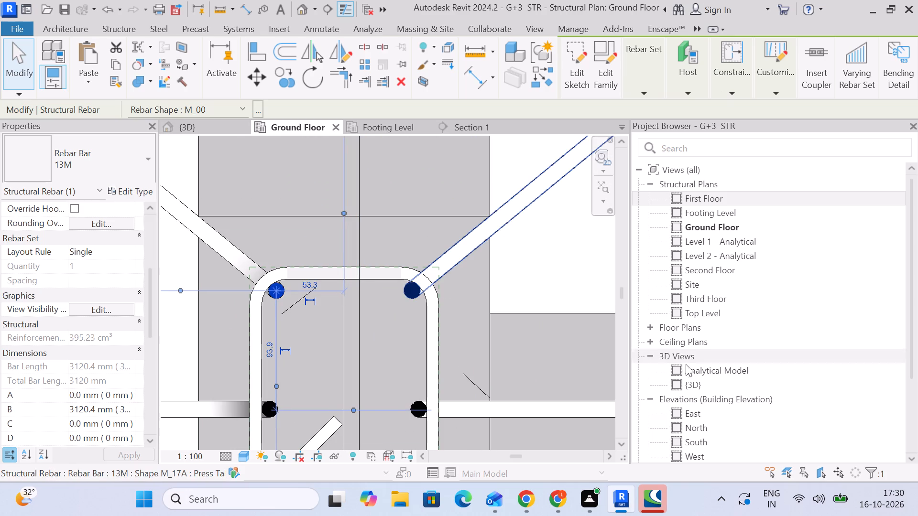
Switch to Chrome to consult the Google results for the 9x12 inch footing cover design.
click(529, 505)
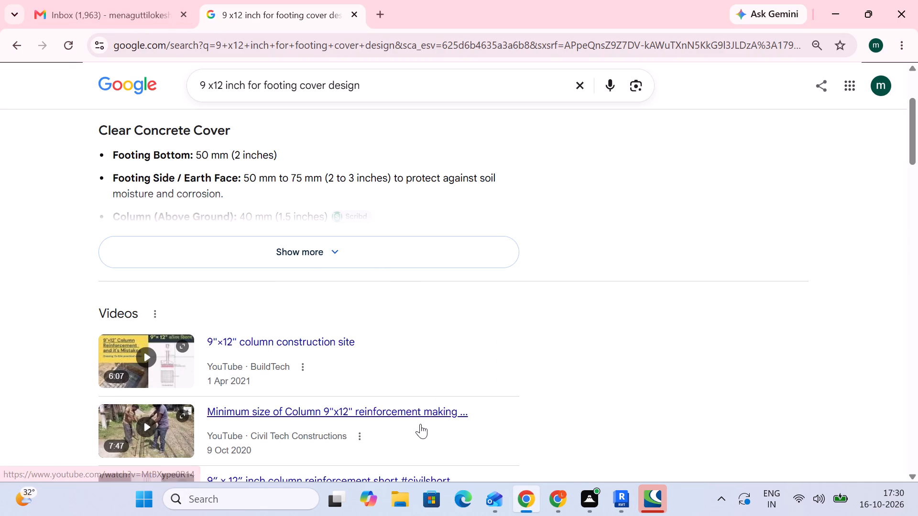
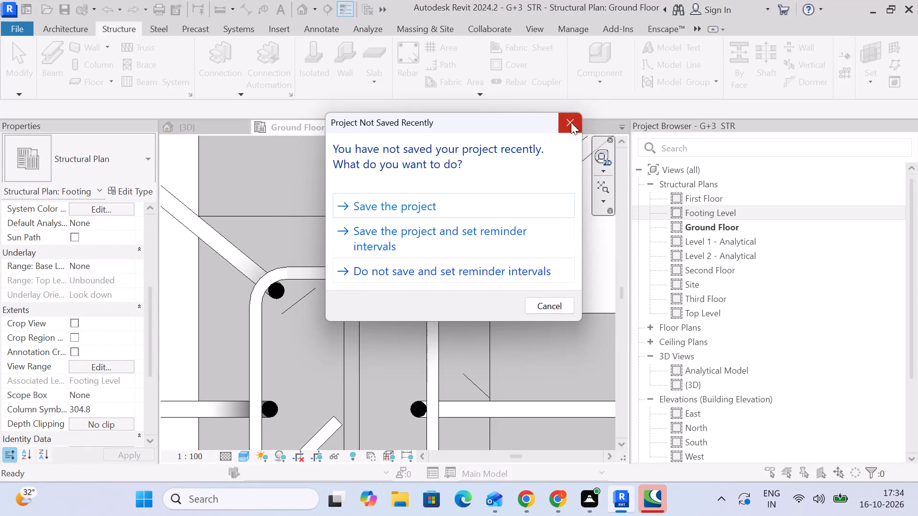
Examine in the 3D view and ground floor plan where the straight 13M bars sit relative to the bent bars and ties.
scroll(488, 282, down, 6)
scroll(377, 303, up, 2)
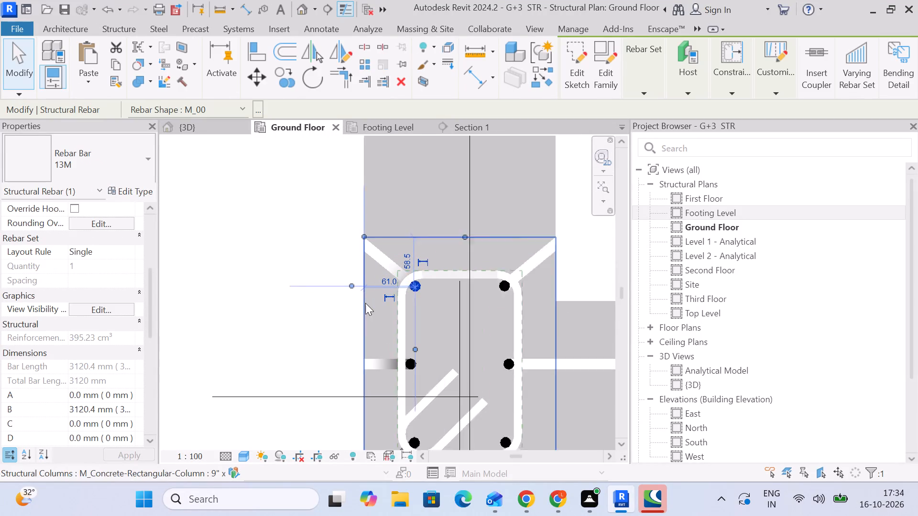
scroll(365, 303, up, 2)
middle_drag(467, 339, 299, 248)
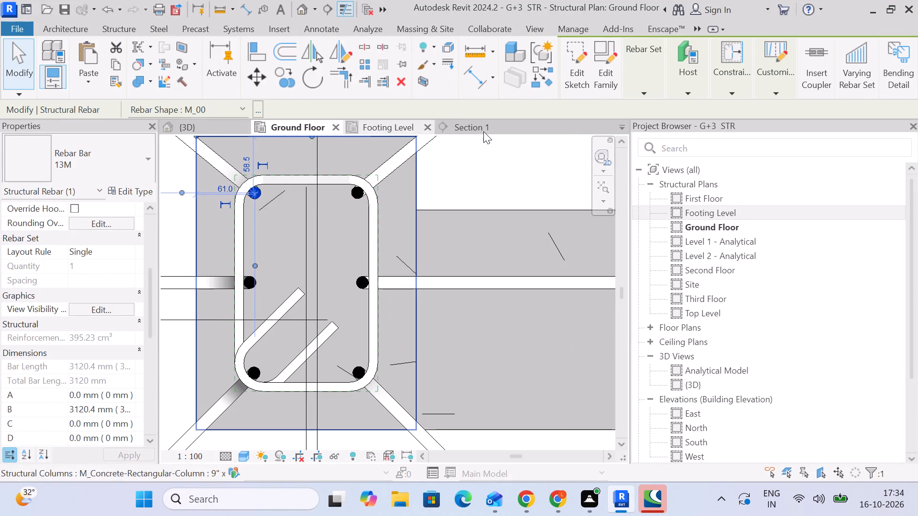
click(192, 126)
scroll(322, 226, up, 5)
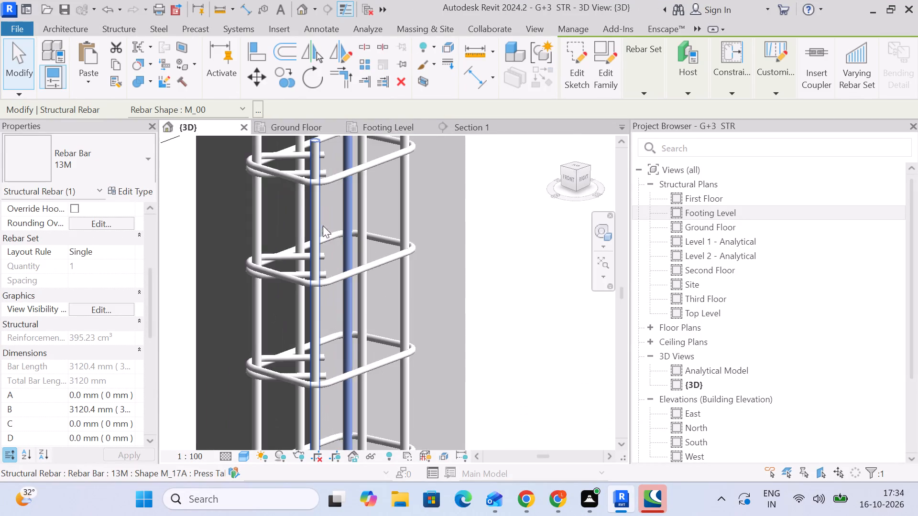
scroll(365, 255, up, 4)
scroll(345, 260, down, 5)
middle_drag(304, 162, 306, 258)
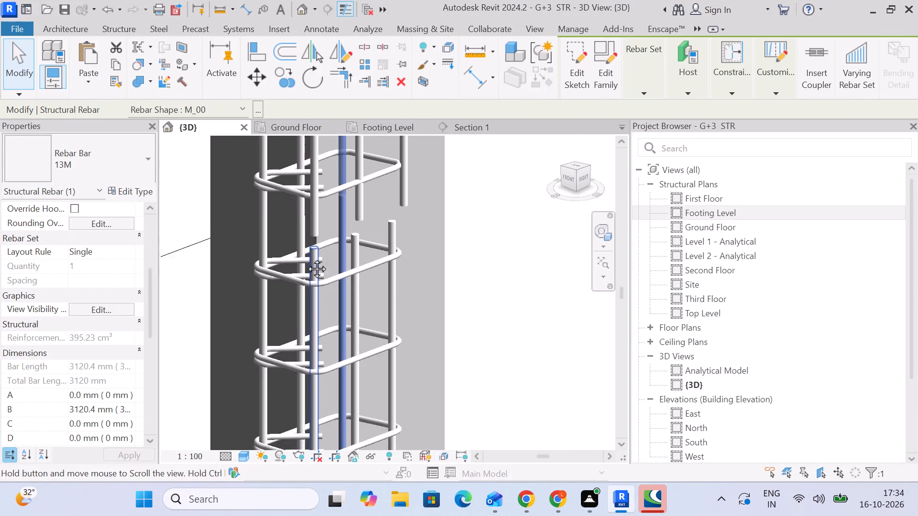
middle_drag(306, 258, 306, 260)
click(313, 232)
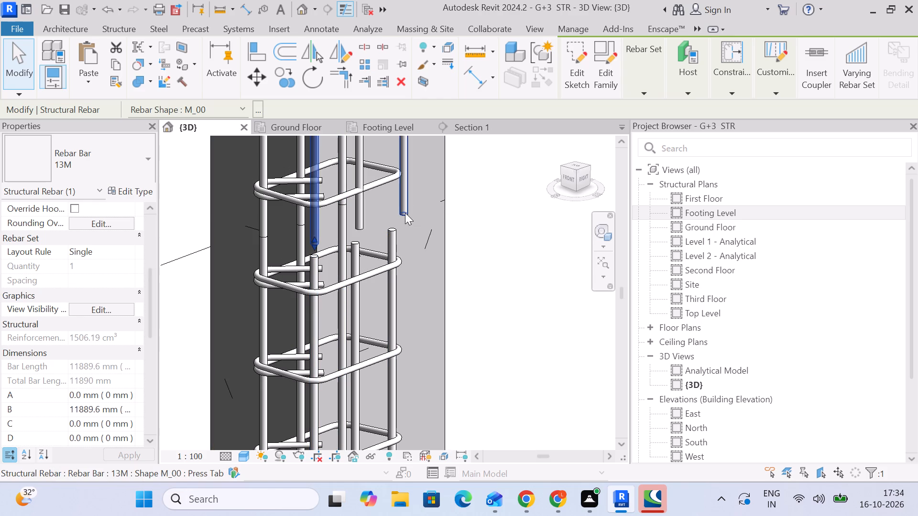
click(301, 130)
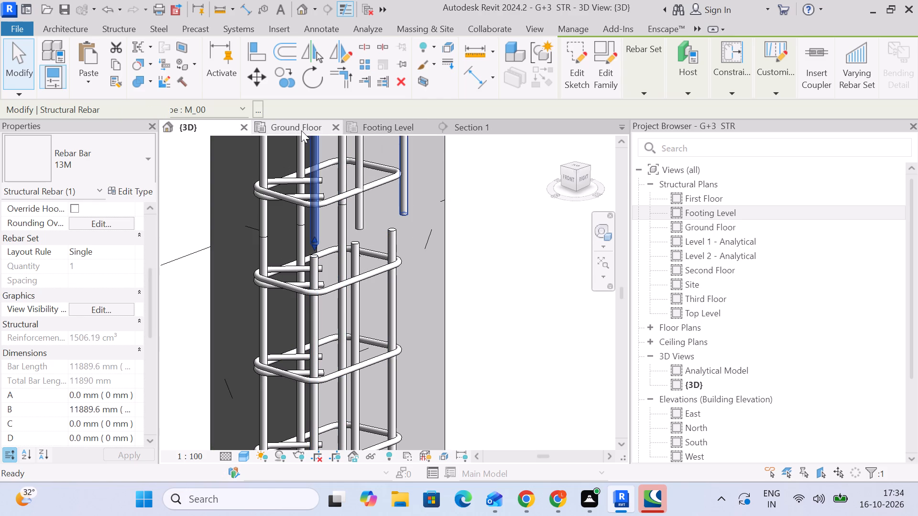
scroll(412, 352, down, 4)
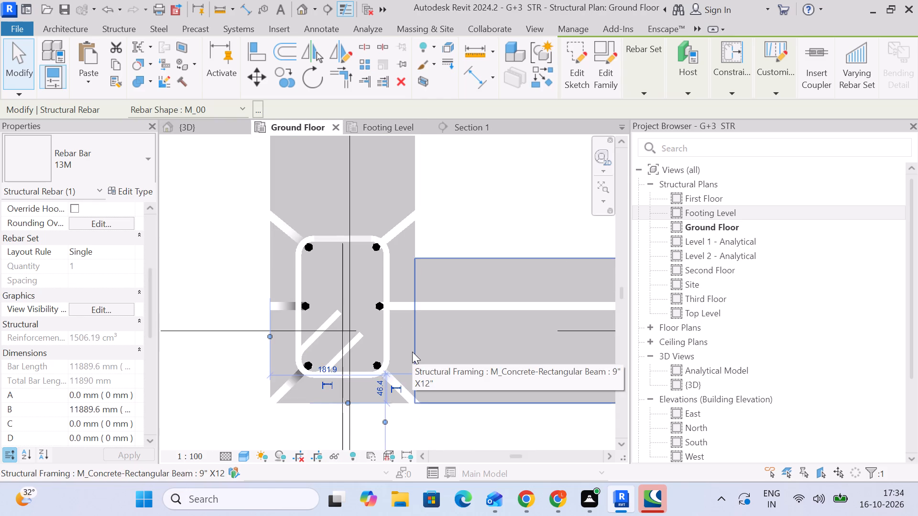
middle_drag(412, 352, 309, 310)
scroll(309, 310, down, 8)
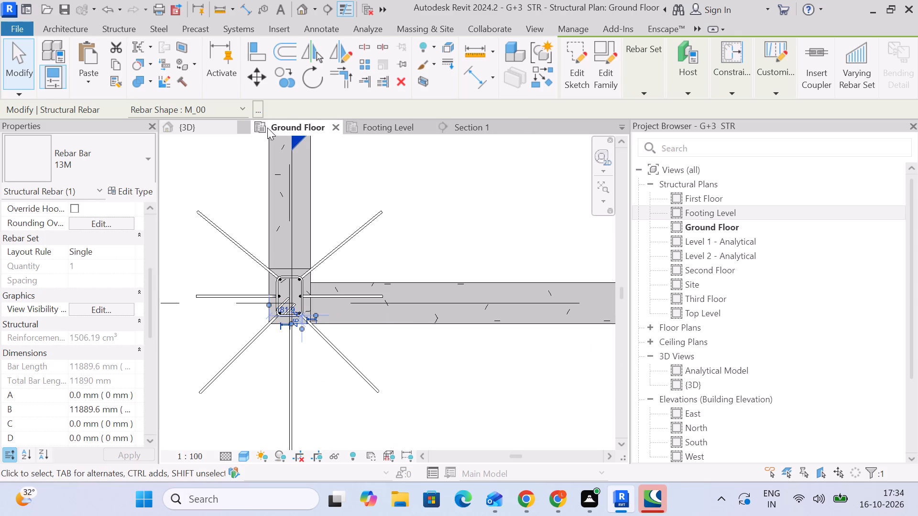
Close the Footing Level plan and open the First Floor structural plan.
click(427, 125)
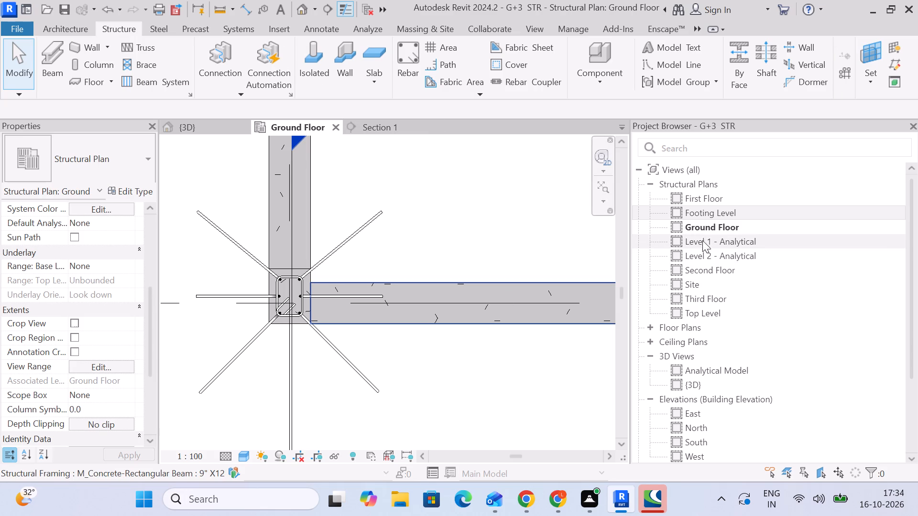
double_click(707, 199)
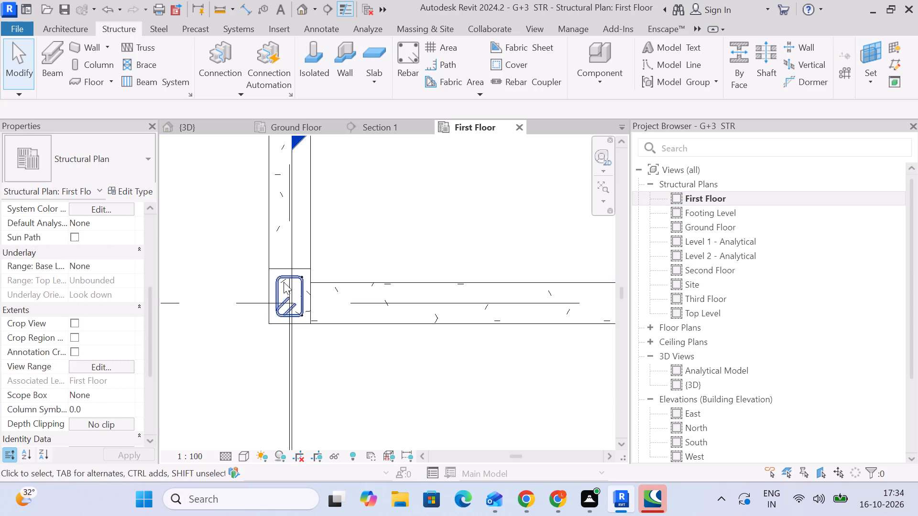
Nudge the straight 13M bar at the column's upper-right corner diagonally inward to about 58.9 mm from the column's right face.
scroll(244, 315, up, 14)
click(335, 228)
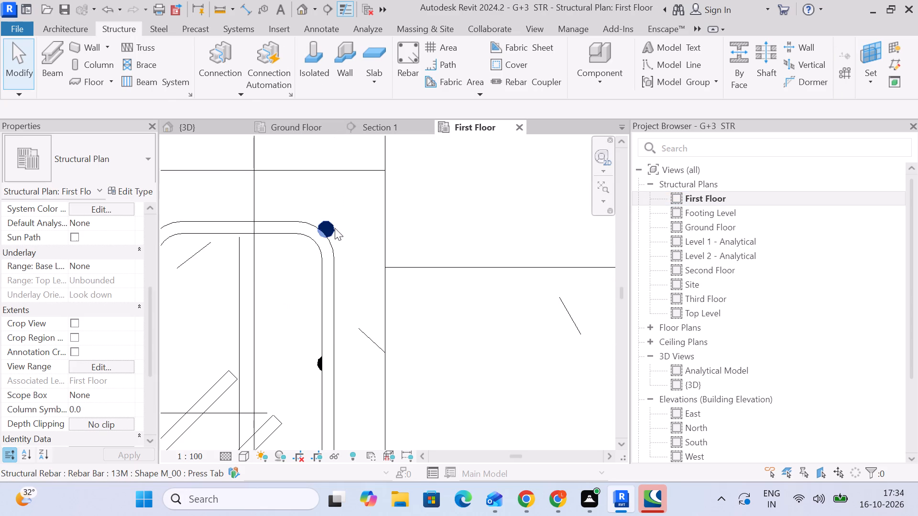
middle_drag(415, 249, 473, 193)
scroll(470, 205, down, 4)
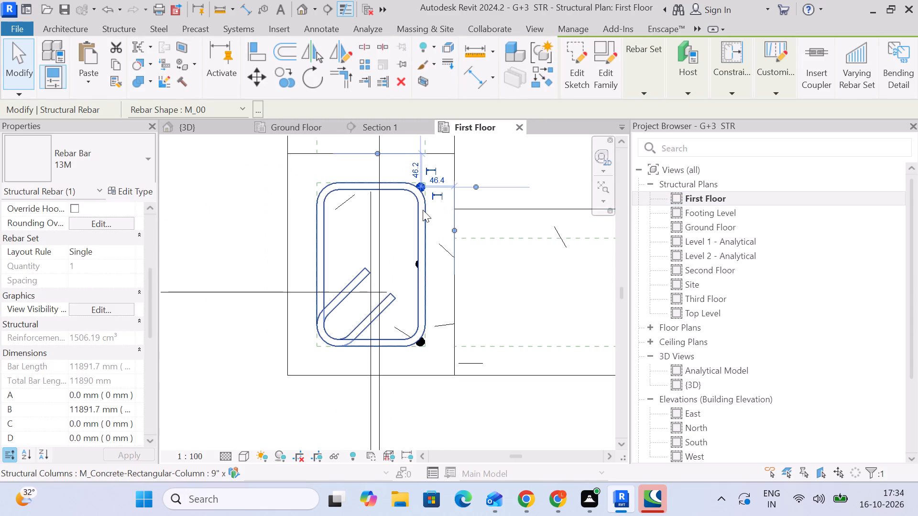
scroll(423, 210, up, 4)
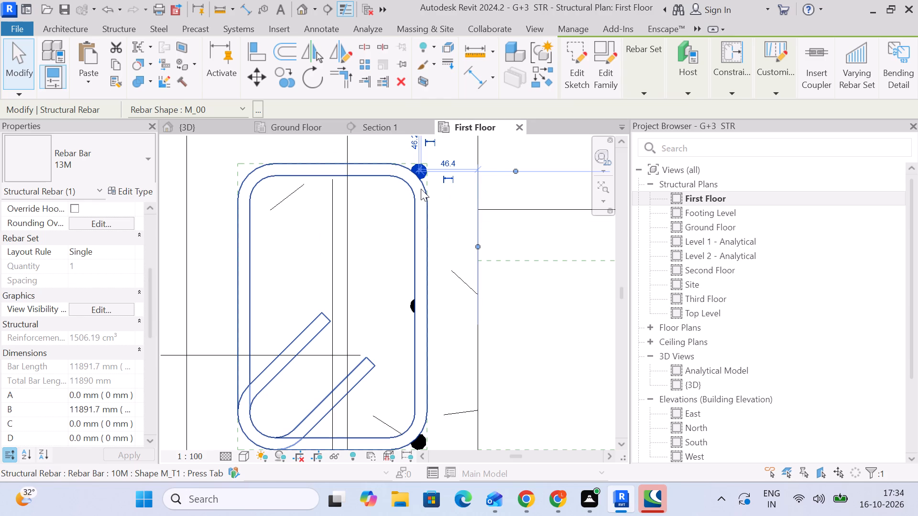
key(Left)
key(Down)
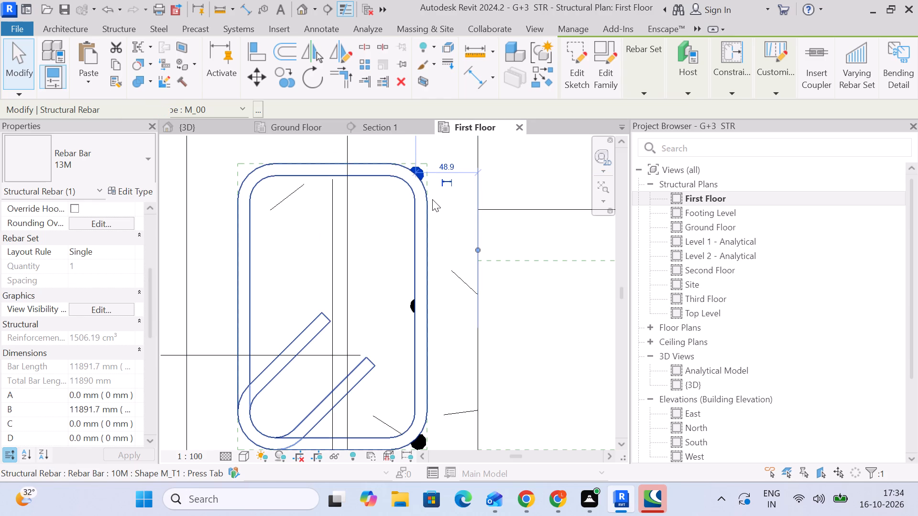
key(Left)
key(Down)
key(Left)
key(Down)
key(Left)
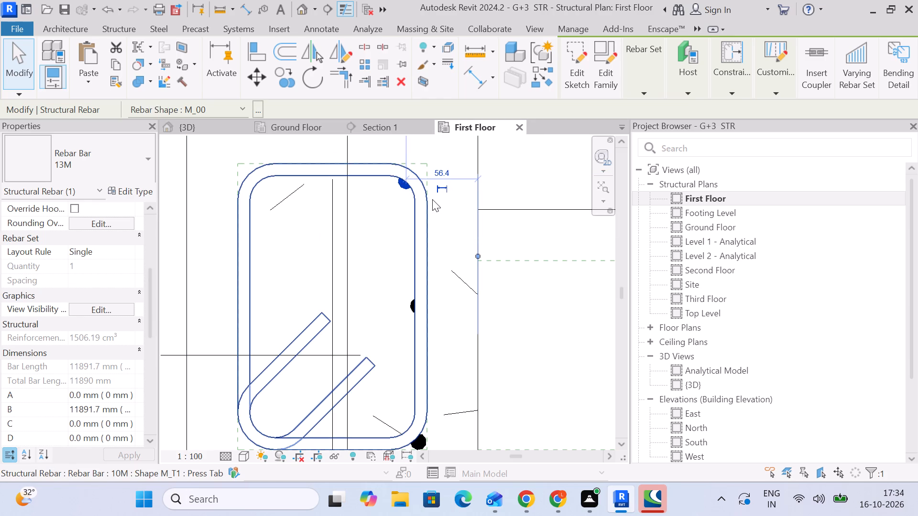
key(Down)
key(Left)
key(Down)
key(Down)
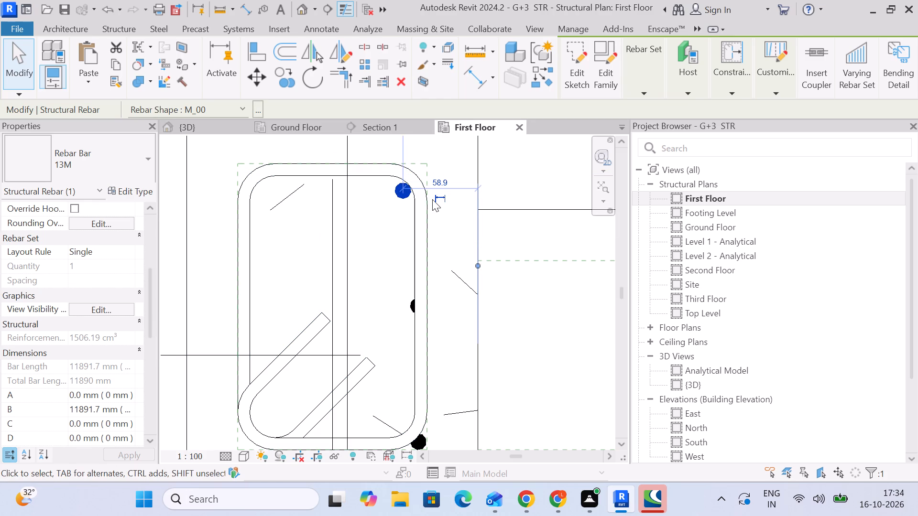
key(Up)
Fine-tune the upper-right 13M bar inside the tie's bend in small nudges, about 60.1 mm from the column's right face.
scroll(428, 198, up, 2)
scroll(389, 183, up, 2)
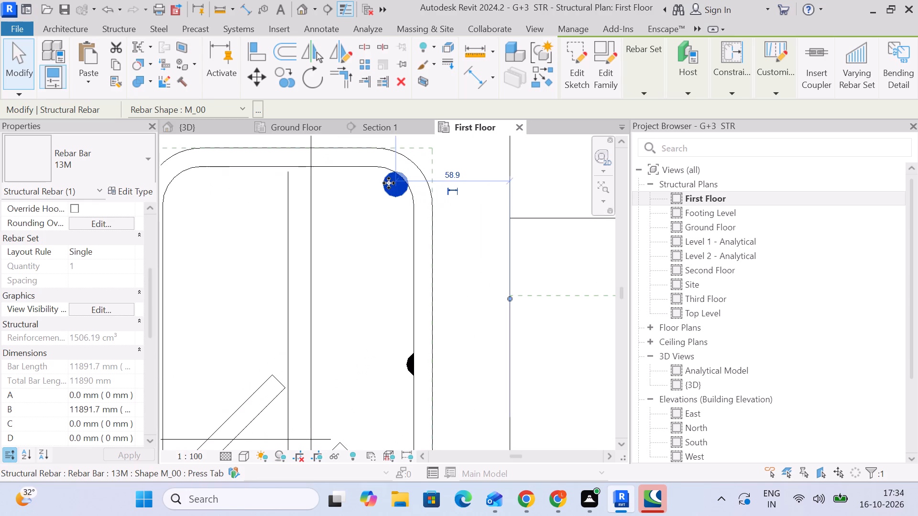
key(Down)
key(Left)
key(Down)
key(Right)
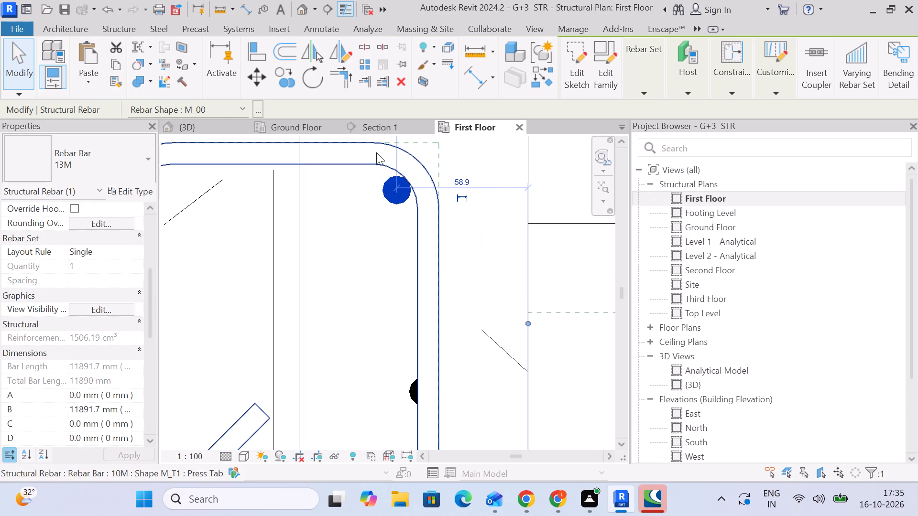
key(Up)
key(Up)
key(Up)
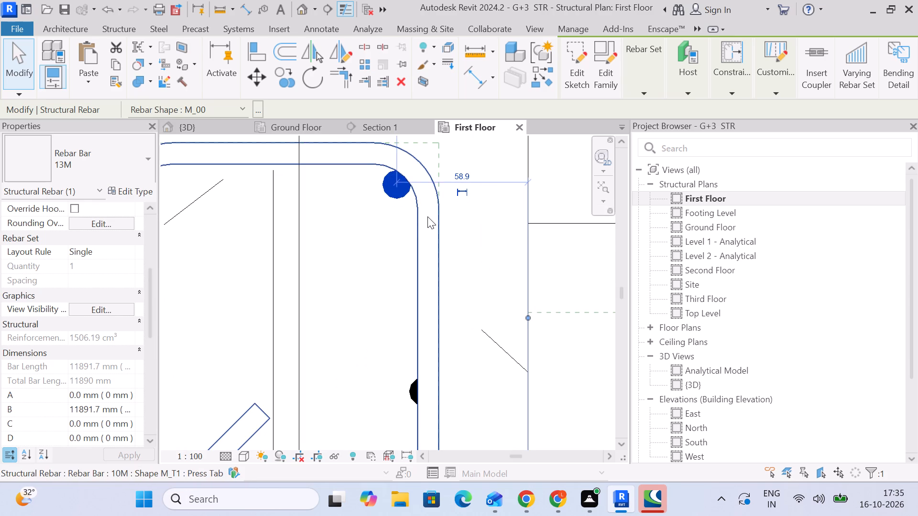
key(Left)
key(Down)
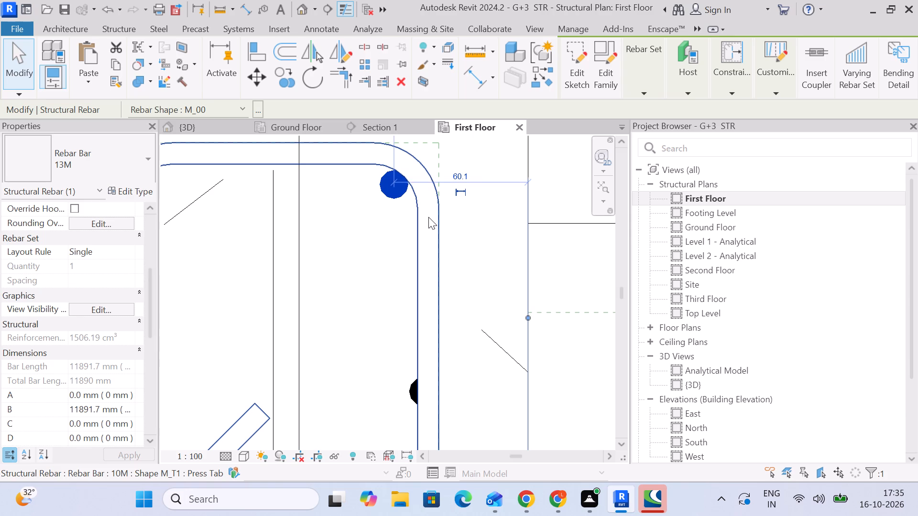
key(Left)
key(Down)
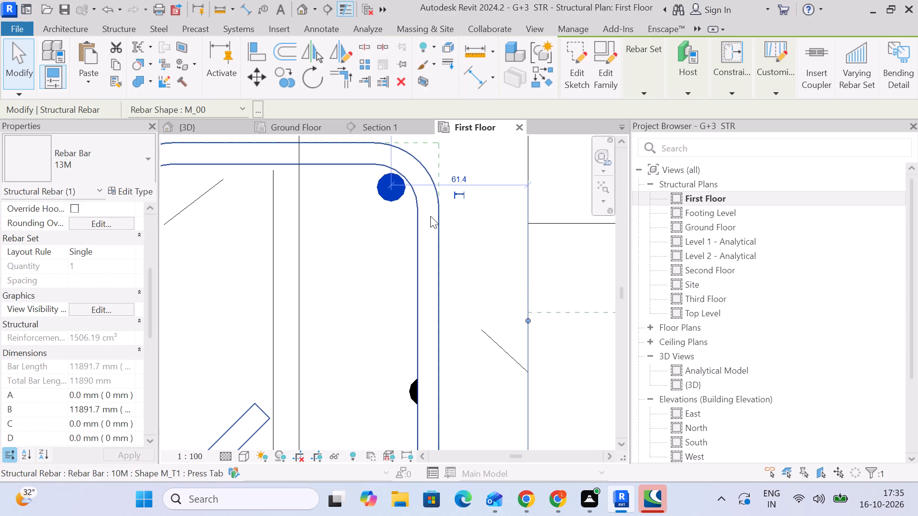
key(Right)
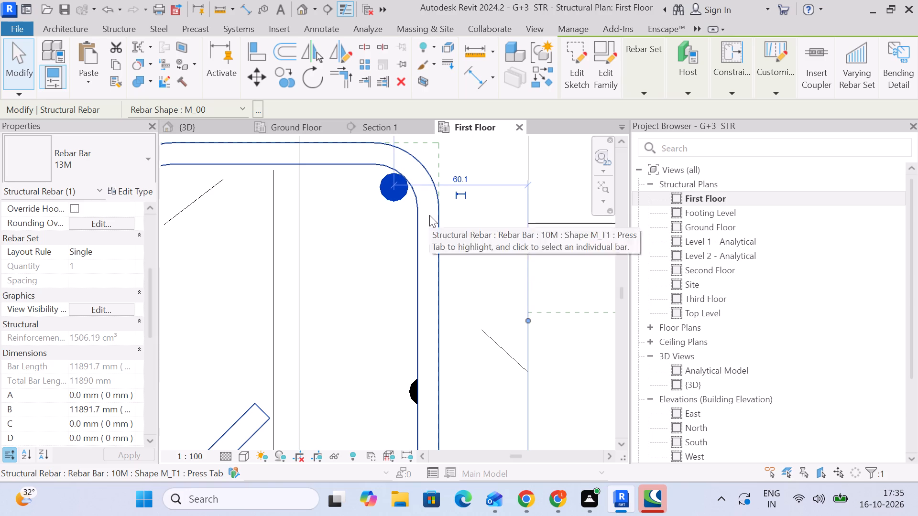
Nudge the 13M bar at the middle of the column's right side inside the tie's leg, about 55.6 mm from the right face.
scroll(429, 215, down, 4)
middle_drag(438, 302, 418, 211)
scroll(390, 230, up, 5)
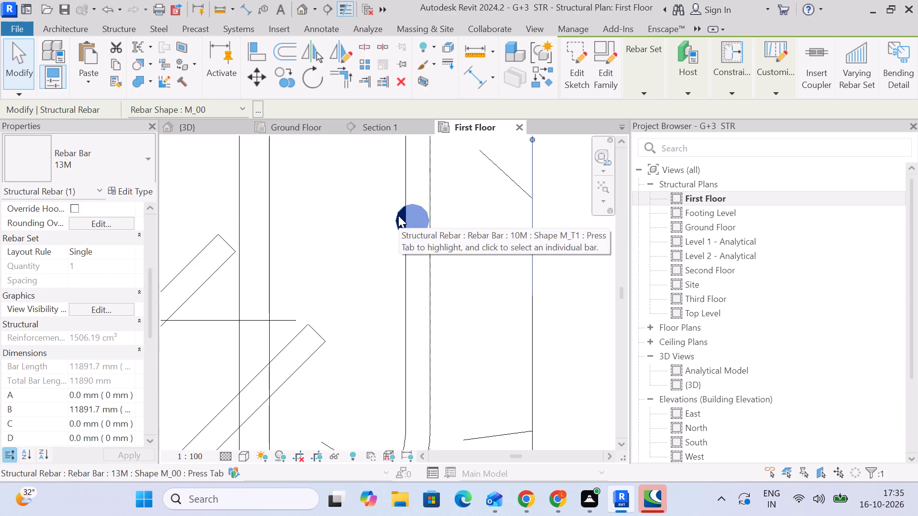
click(398, 215)
key(Left)
key(Left)
key(Left)
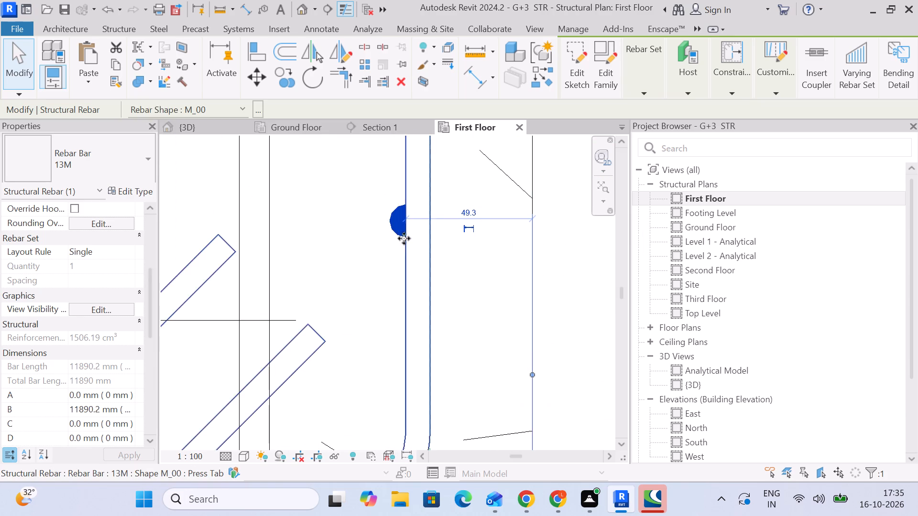
key(Left)
key(Left)
key(Left)
key(Left)
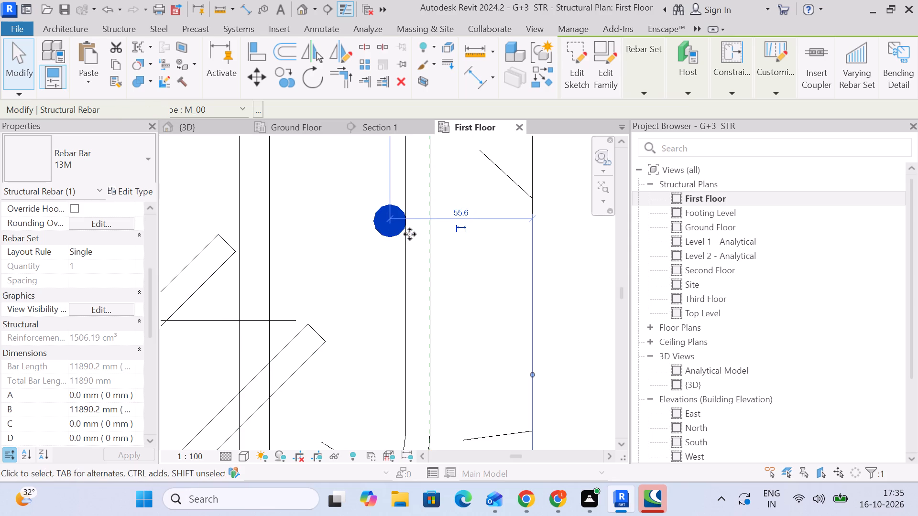
Nudge the straight 13M bar at the column's lower-right corner diagonally inward across the tie, to about 55.5 mm from the right face.
scroll(410, 234, down, 8)
scroll(414, 332, up, 8)
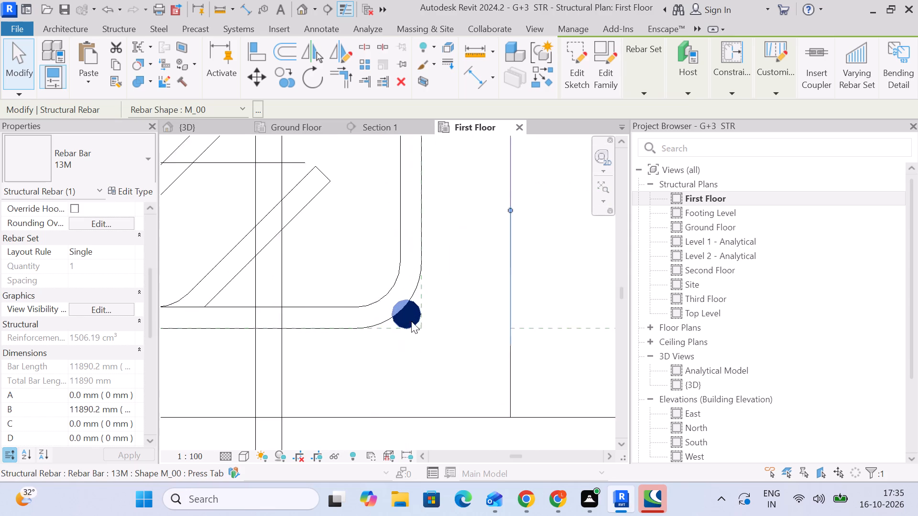
scroll(411, 321, up, 2)
click(420, 308)
key(Left)
key(Left)
key(Left)
key(Left)
key(Left)
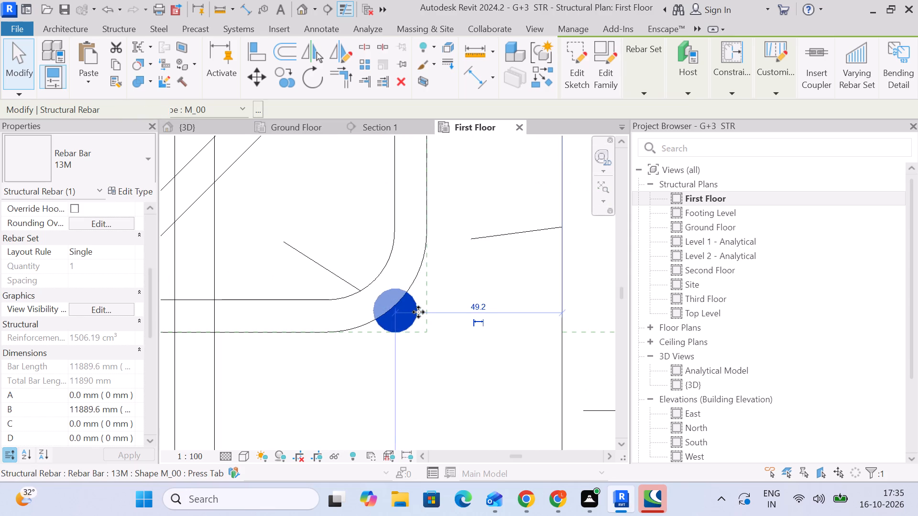
key(Left)
key(Up)
key(Up)
key(Left)
key(Left)
key(Left)
key(Left)
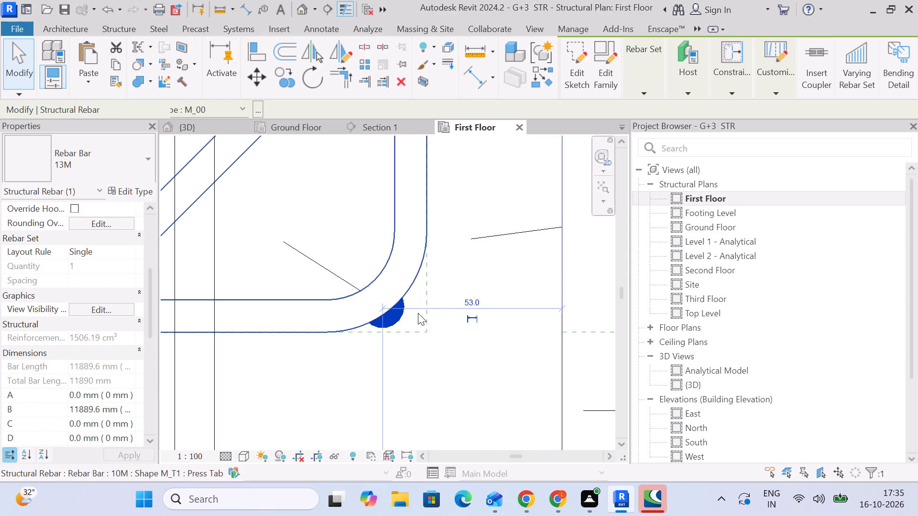
key(Left)
key(Up)
key(Up)
key(Up)
key(Up)
key(Left)
key(Left)
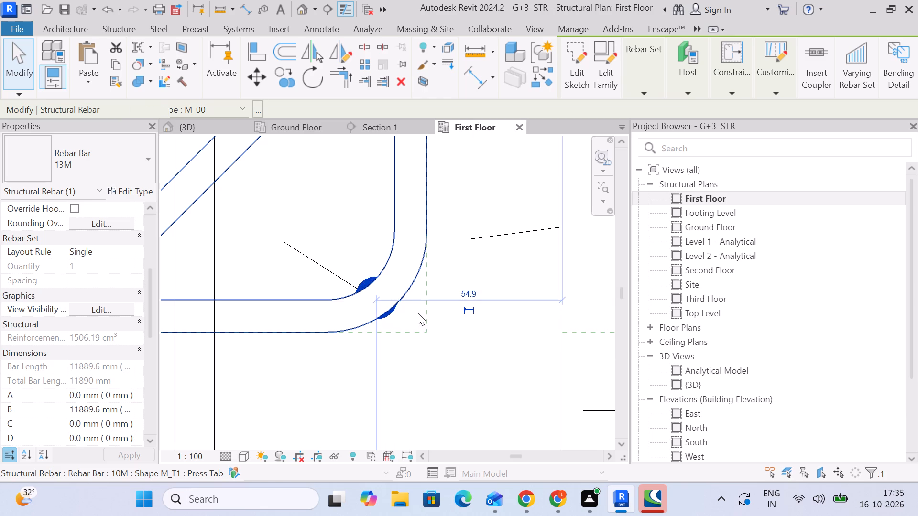
key(Up)
key(Up)
key(Up)
key(Left)
key(Up)
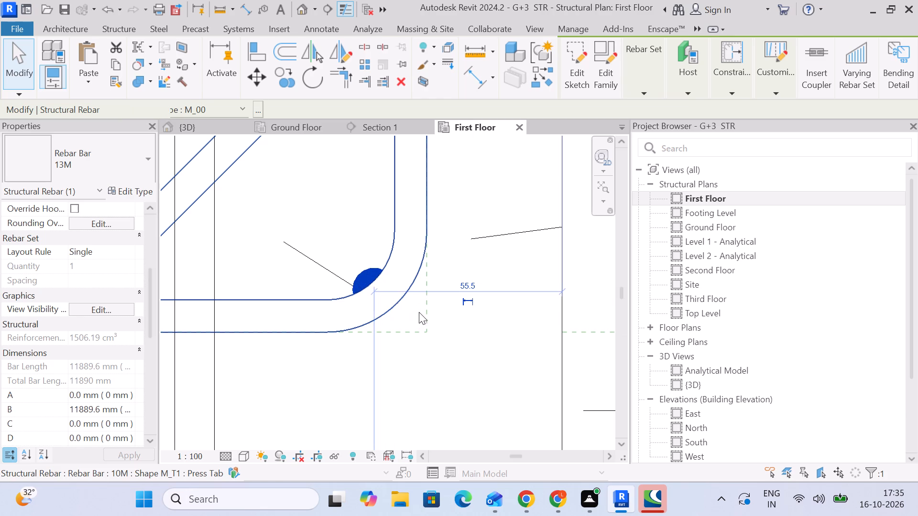
Fine-tune the lower-right 13M bar in small diagonal nudges to sit inside the tie's bend, about 60.5 mm from the column's right face.
key(Left)
key(Up)
key(Left)
key(Up)
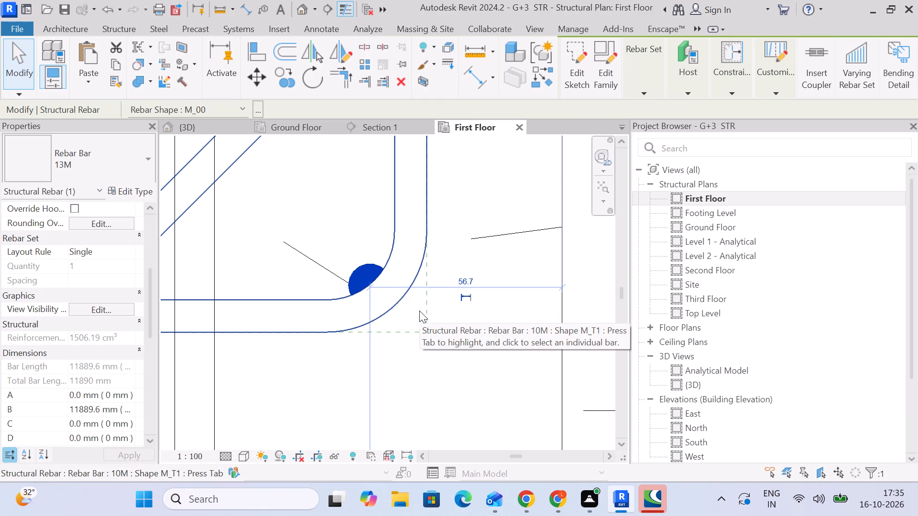
key(Left)
key(Up)
key(Up)
key(Left)
key(Up)
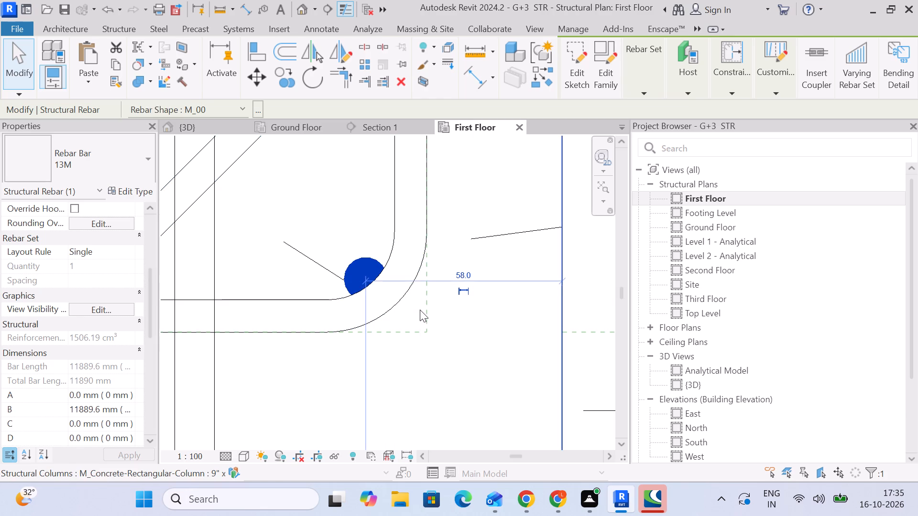
key(Left)
key(Up)
key(Left)
key(Up)
key(Left)
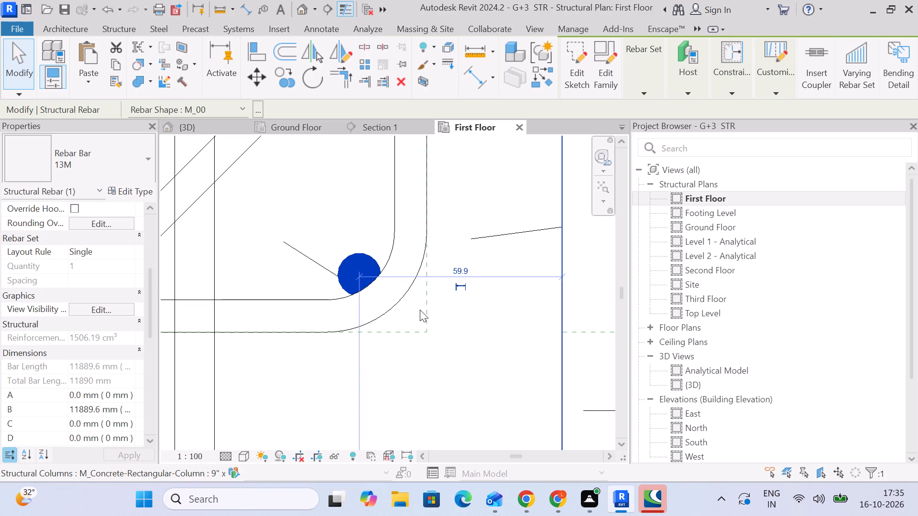
key(Up)
key(Left)
key(Up)
key(Left)
key(Up)
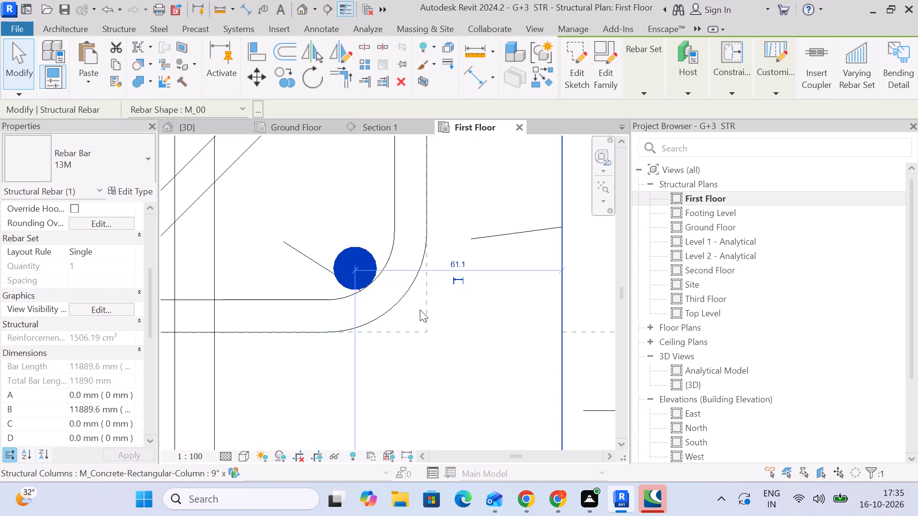
key(Right)
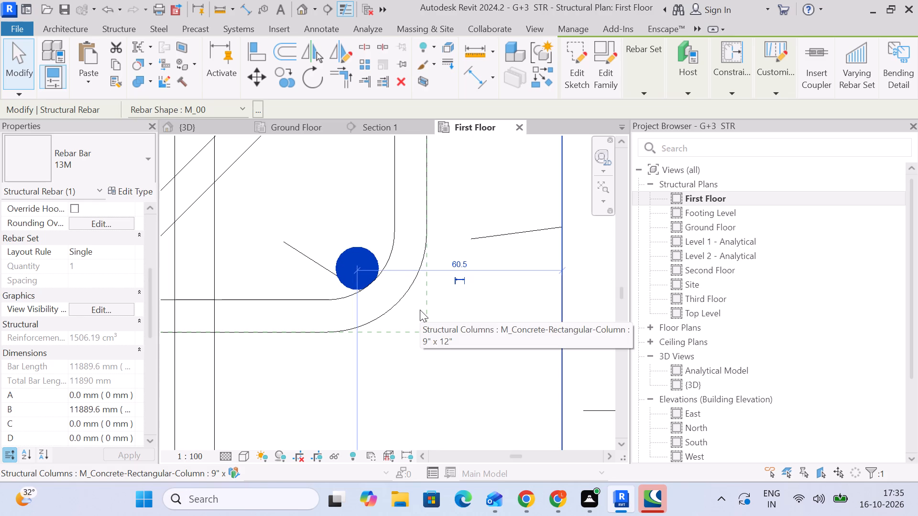
In the Ground Floor plan, delete the three straight 13M bars along the column's left side.
scroll(415, 306, down, 11)
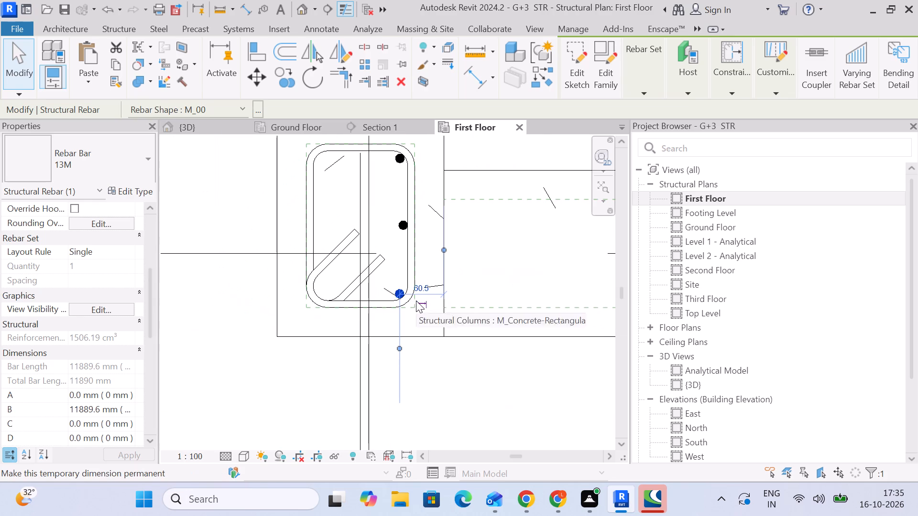
click(523, 379)
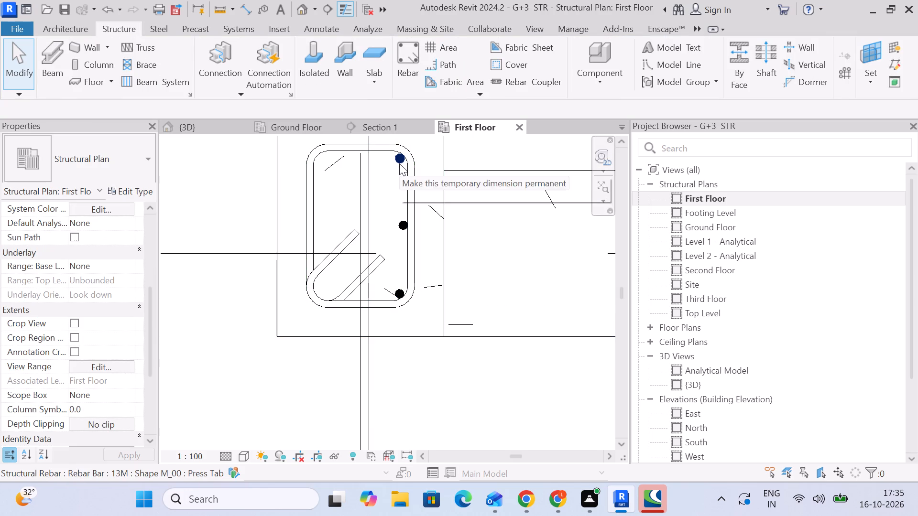
click(305, 124)
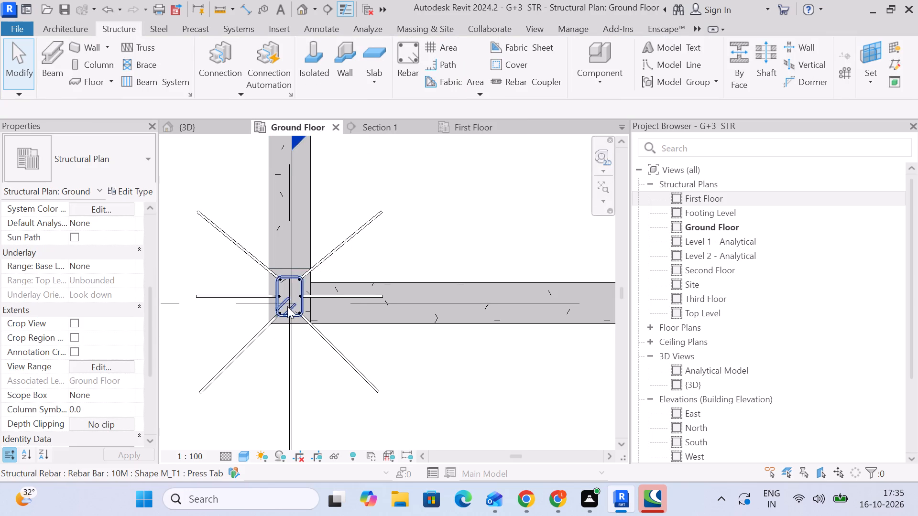
scroll(287, 306, up, 11)
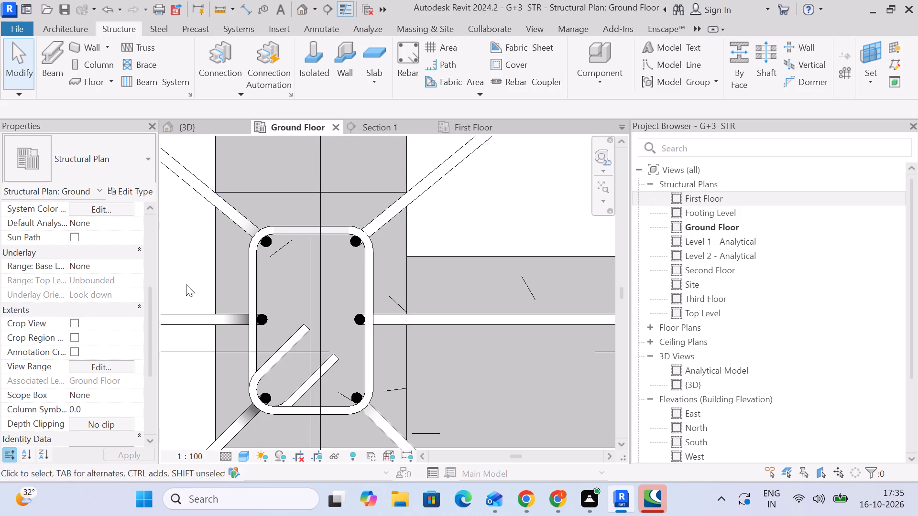
scroll(262, 248, up, 4)
click(274, 239)
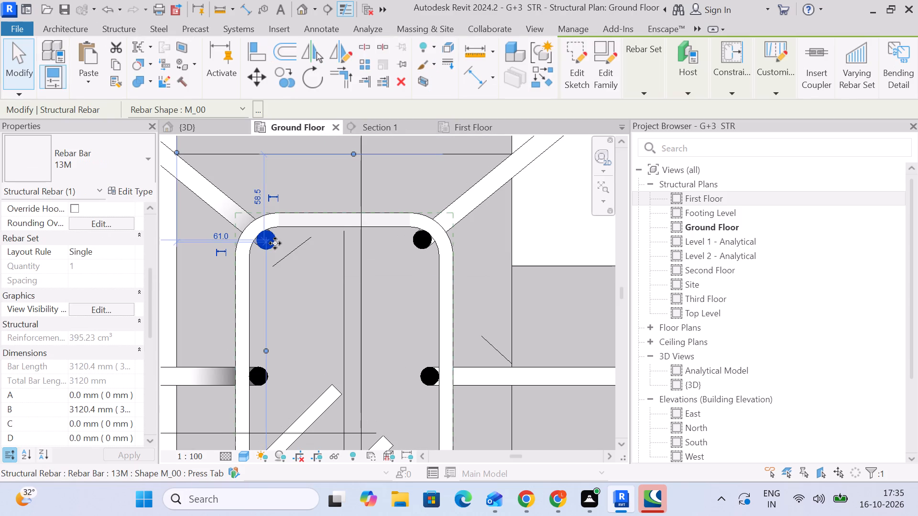
scroll(274, 245, down, 11)
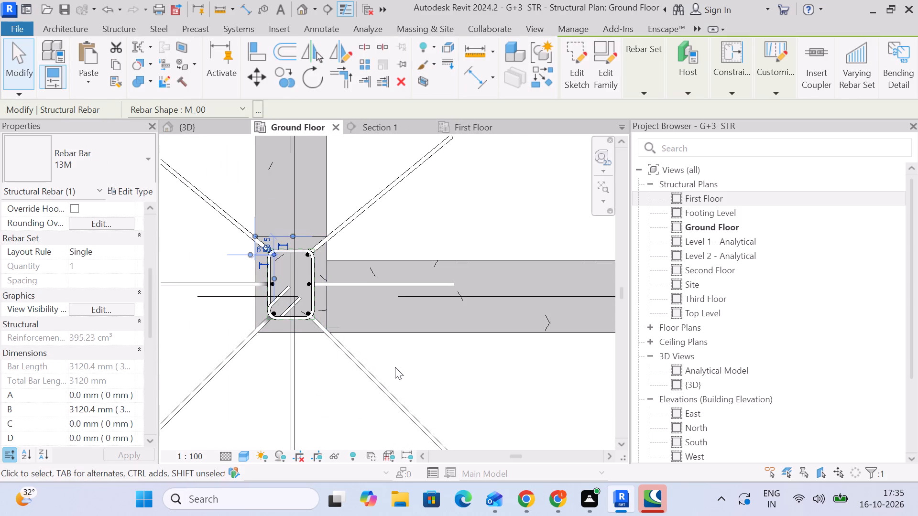
key(Delete)
scroll(263, 269, up, 5)
scroll(274, 310, up, 2)
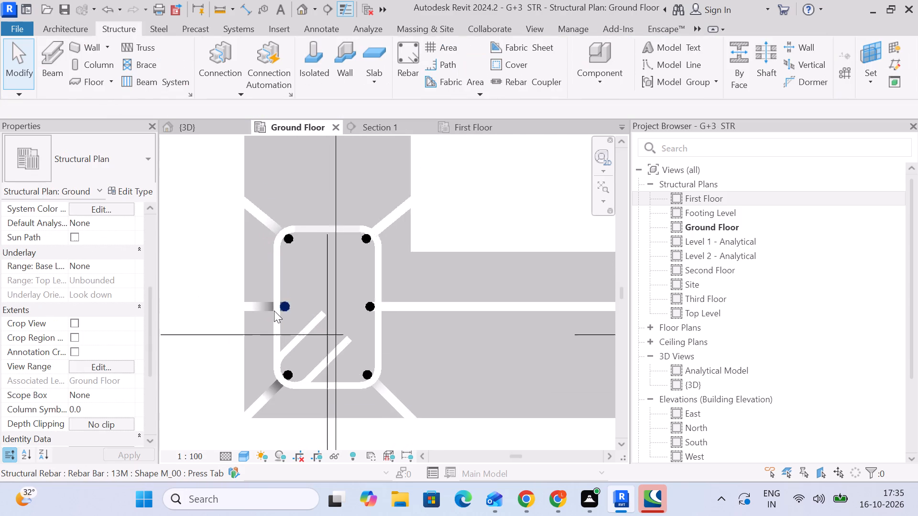
scroll(274, 311, up, 1)
click(288, 305)
scroll(302, 309, down, 6)
key(Delete)
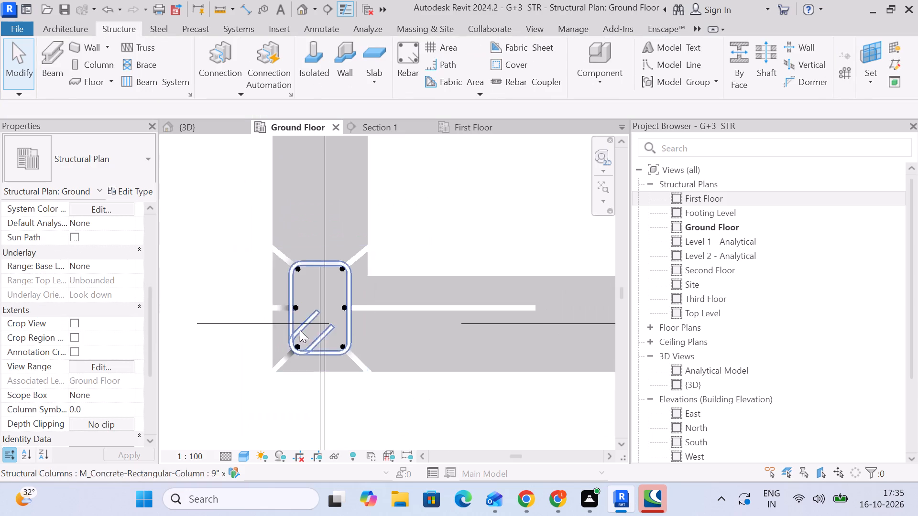
scroll(300, 351, up, 10)
click(298, 338)
key(Delete)
scroll(307, 336, down, 5)
In the First Floor plan, nudge the column's lower-right 13M bar to about 170.6 mm from the column's left face.
click(489, 132)
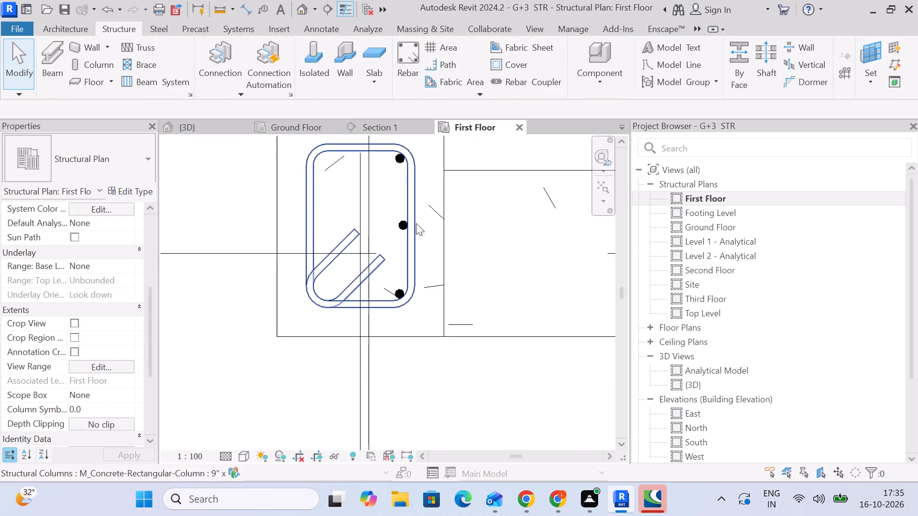
click(401, 230)
scroll(394, 164, up, 4)
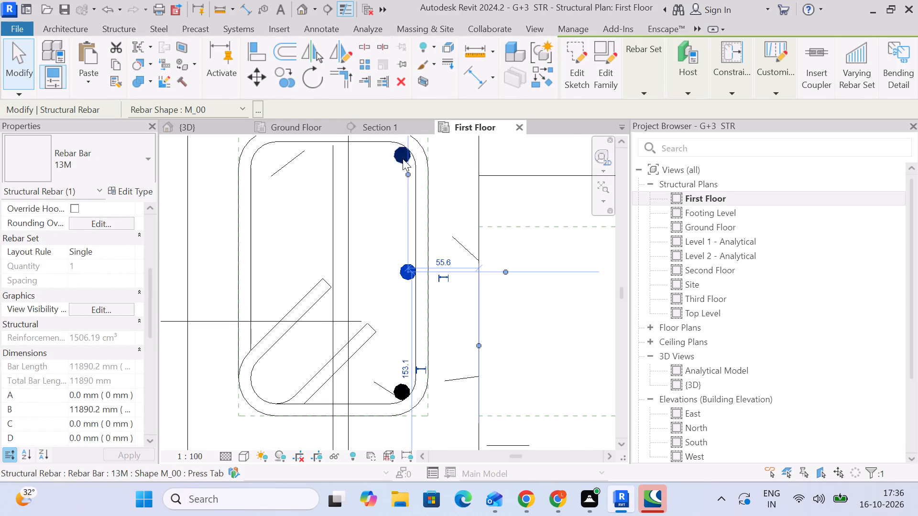
click(401, 159)
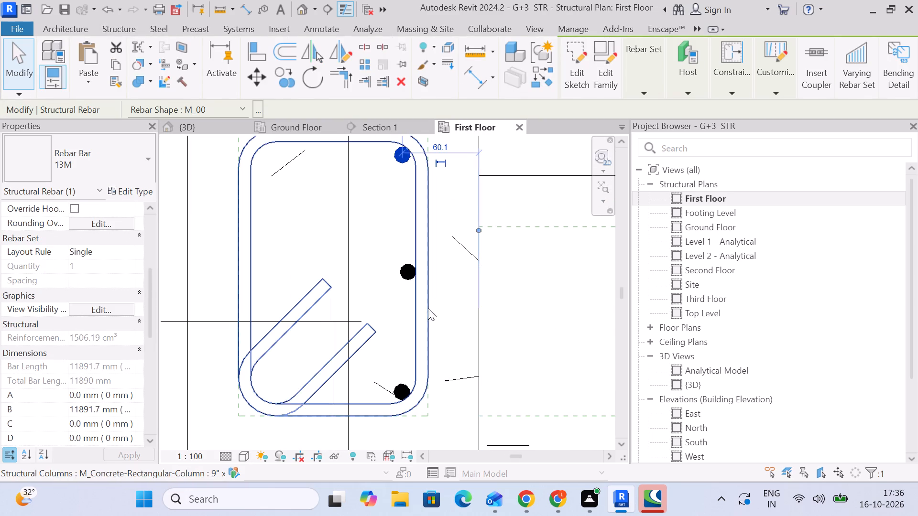
click(404, 387)
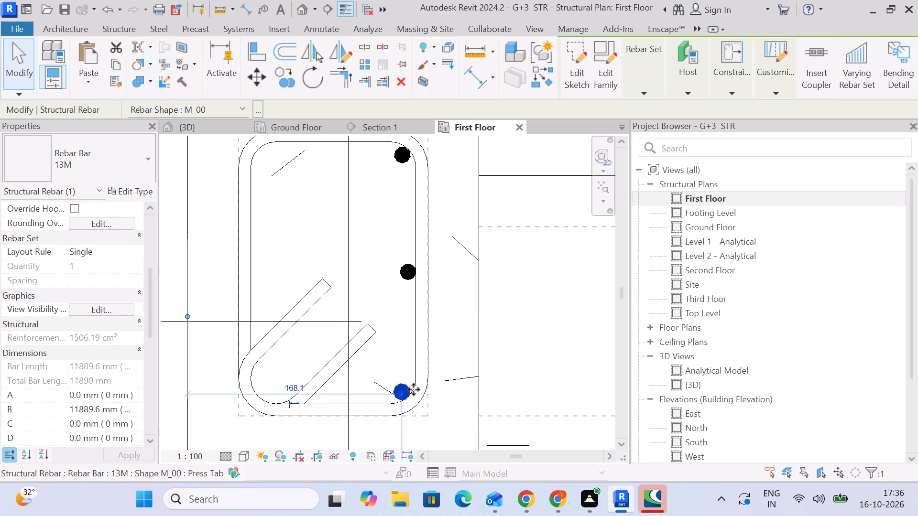
key(Right)
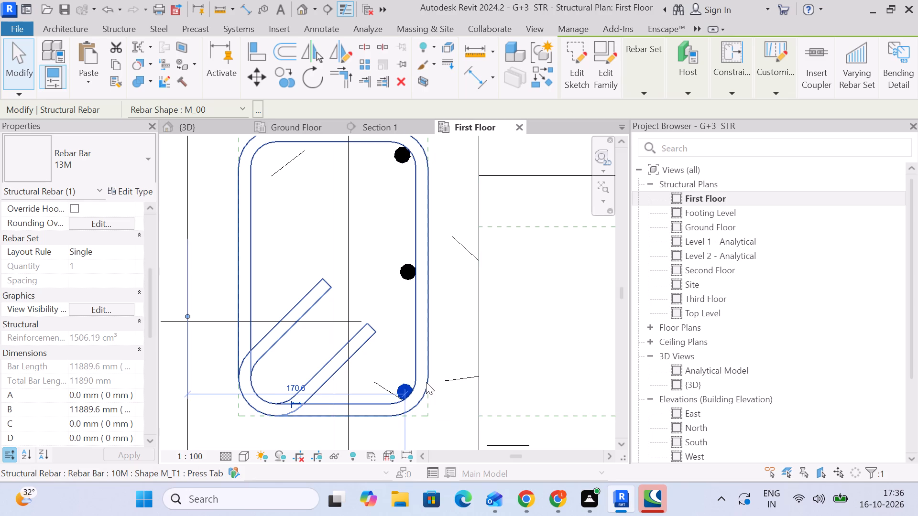
key(Left)
key(Up)
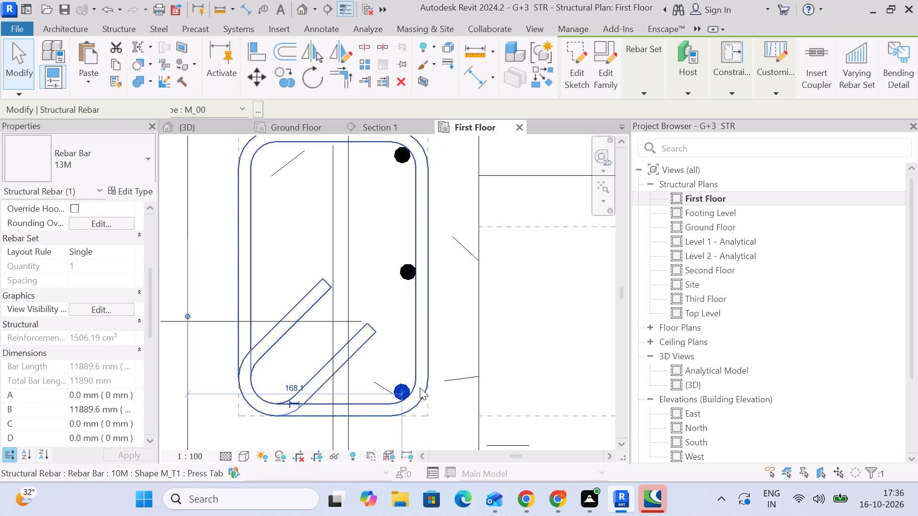
key(Right)
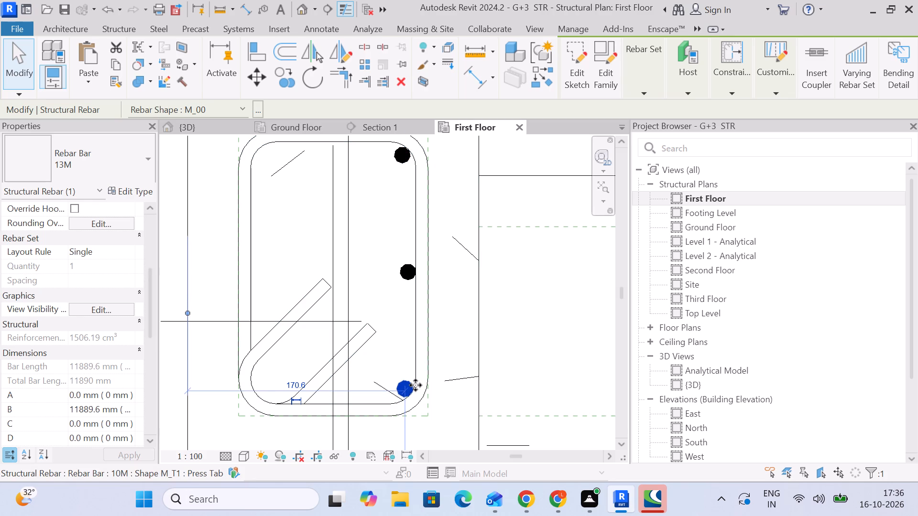
key(Down)
Nudge the 13M bar at the middle of the column's right side inward to about 58.1 mm from the right face.
click(411, 276)
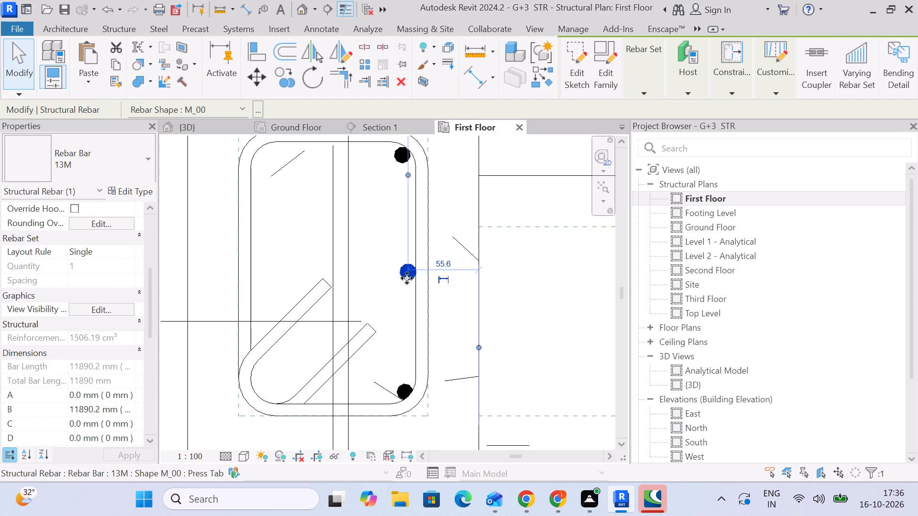
key(Left)
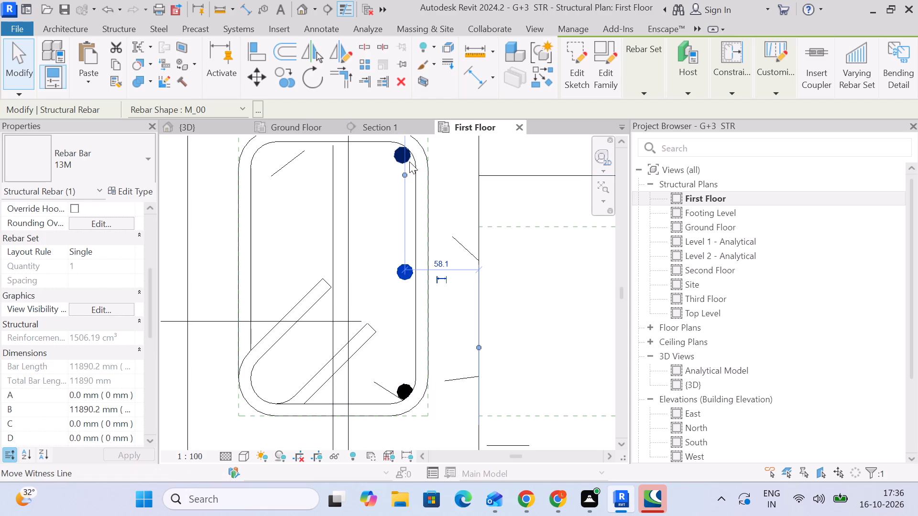
Mirror-copy the three right-side 13M bars to the left side about a drawn vertical axis through the midpoint of the column's lower edge.
ctrl+click(409, 161)
ctrl+click(407, 387)
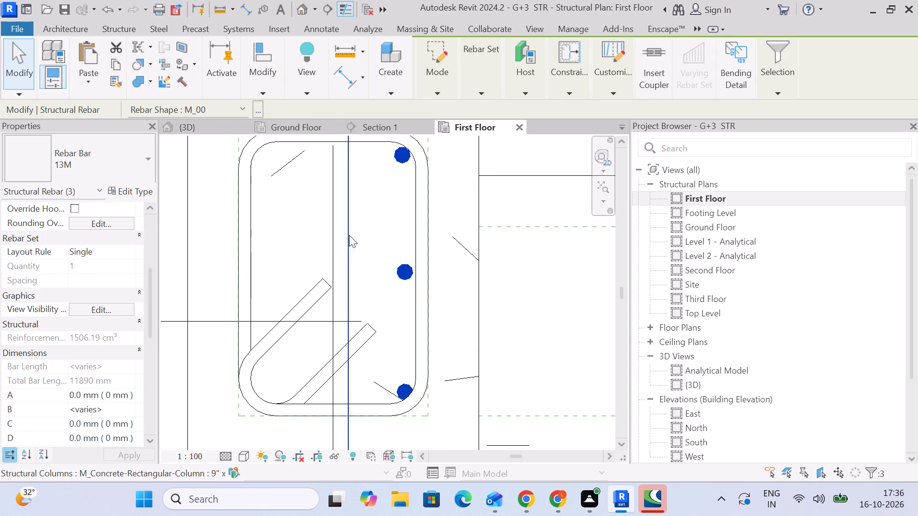
click(254, 87)
click(348, 118)
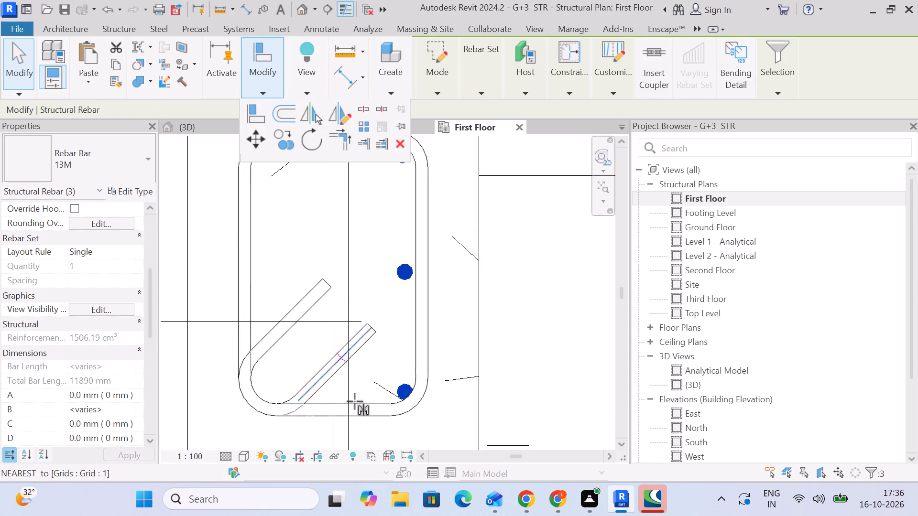
scroll(333, 419, down, 4)
middle_drag(333, 419, 321, 299)
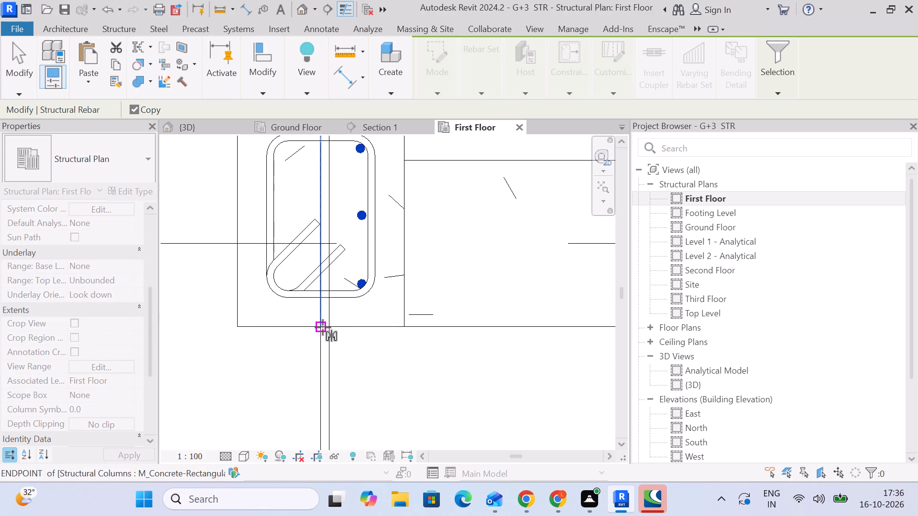
click(320, 329)
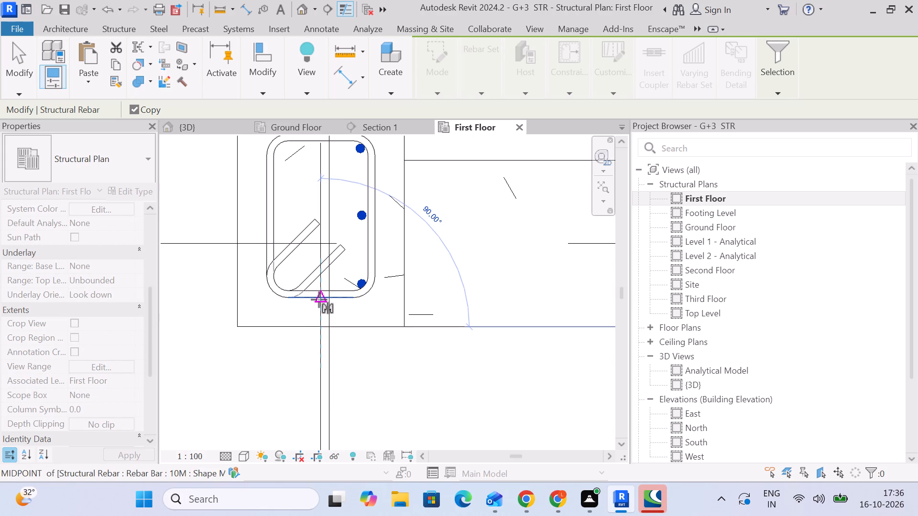
click(319, 300)
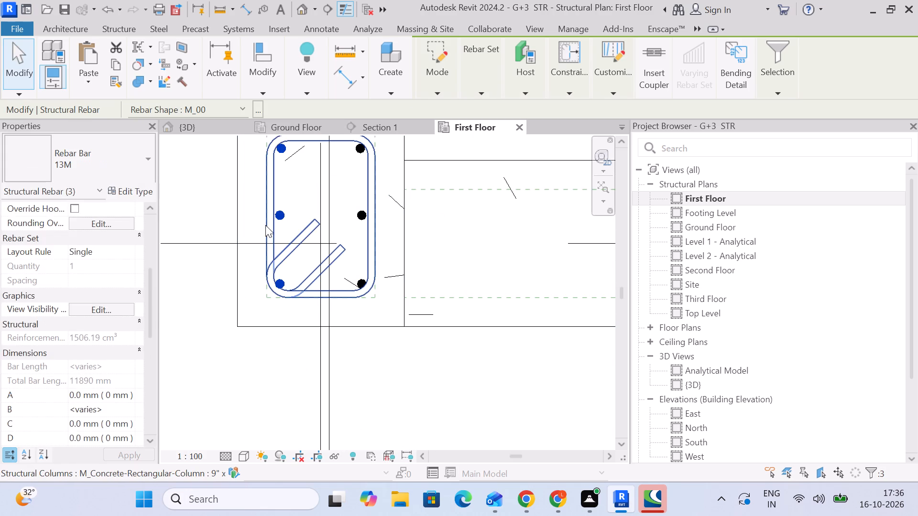
key(Escape)
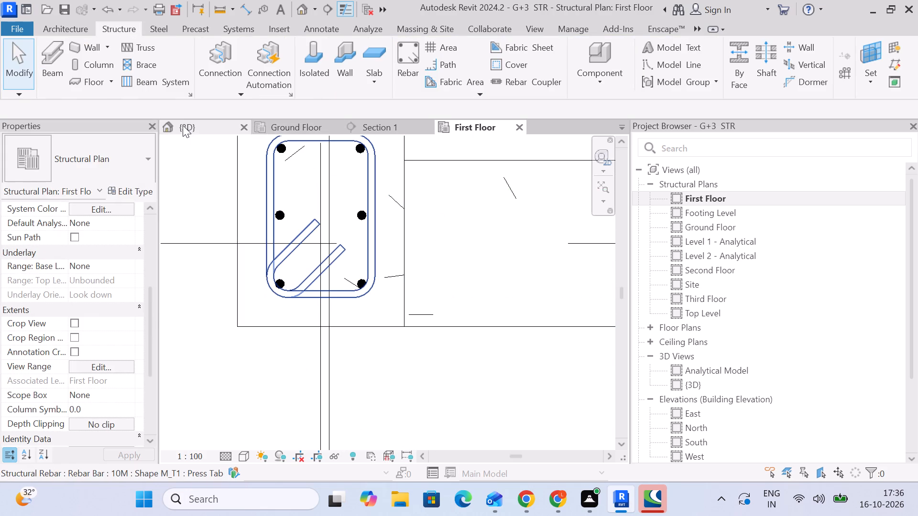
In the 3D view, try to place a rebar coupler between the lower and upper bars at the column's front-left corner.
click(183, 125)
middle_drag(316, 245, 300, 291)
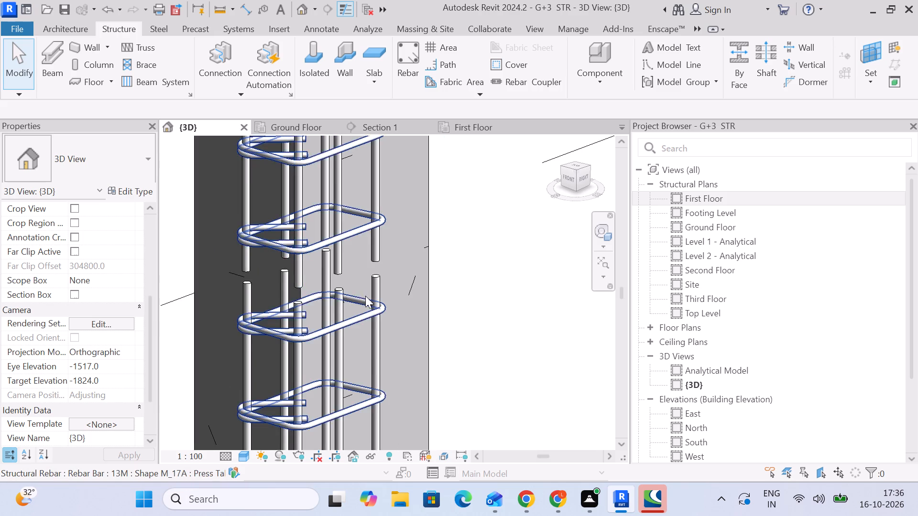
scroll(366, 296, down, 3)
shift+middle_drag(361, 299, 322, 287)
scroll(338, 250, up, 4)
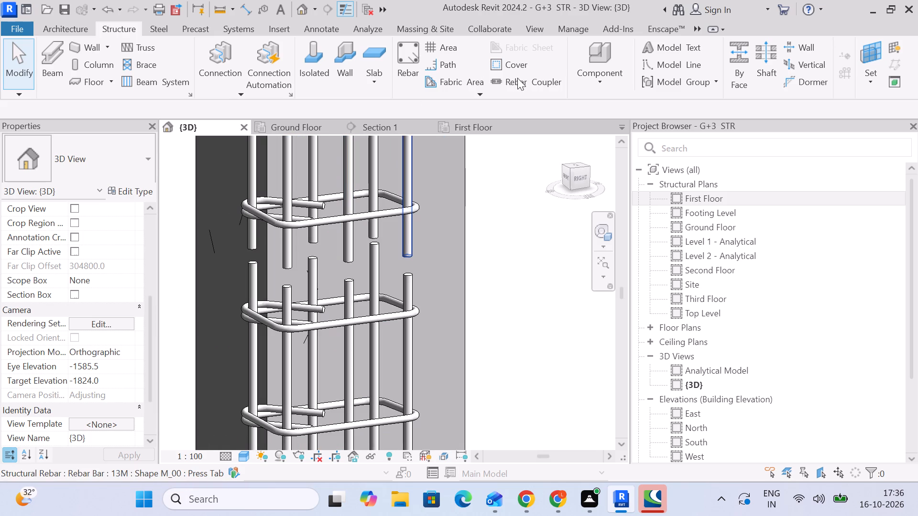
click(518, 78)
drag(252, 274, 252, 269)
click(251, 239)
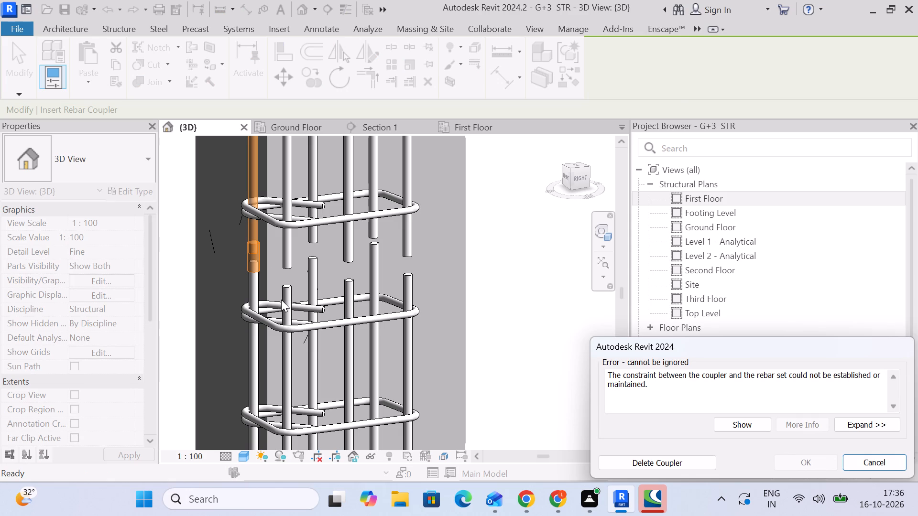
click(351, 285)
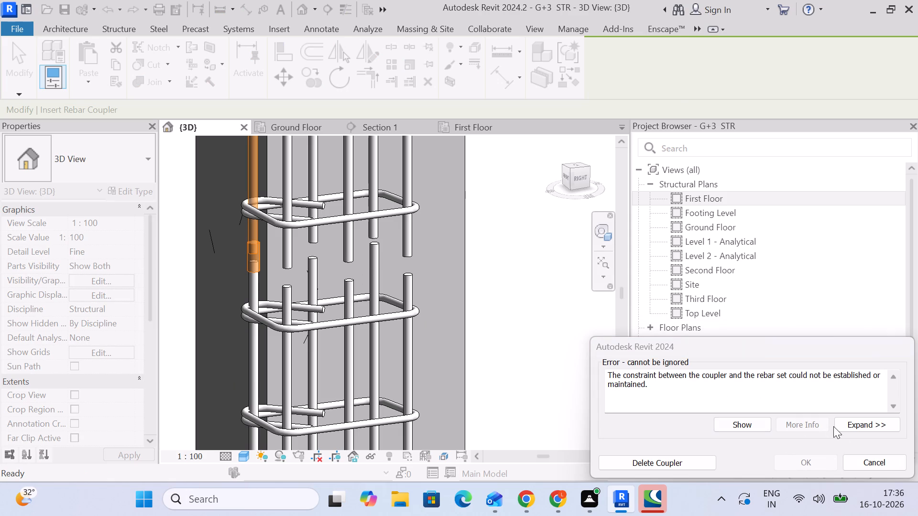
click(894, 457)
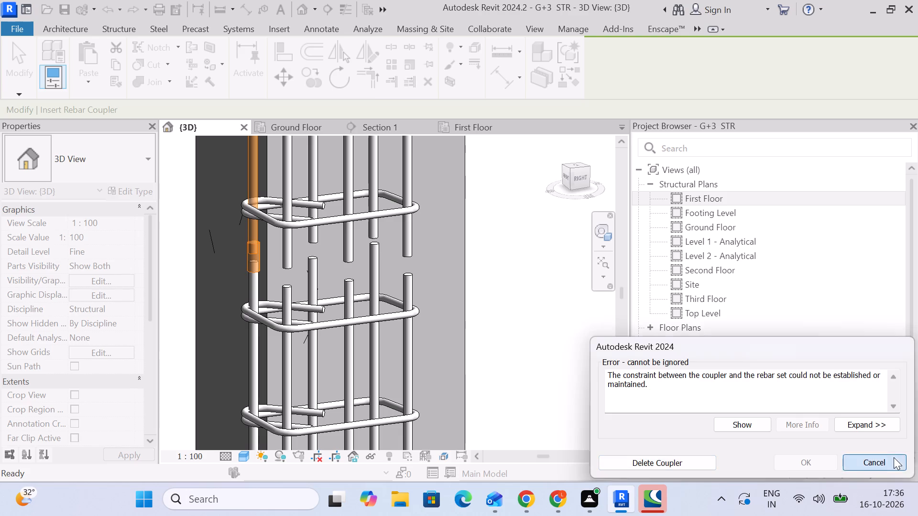
Place an M_Standard Coupler CPL13M between the lower and upper bars at the middle of the column's right side.
click(310, 275)
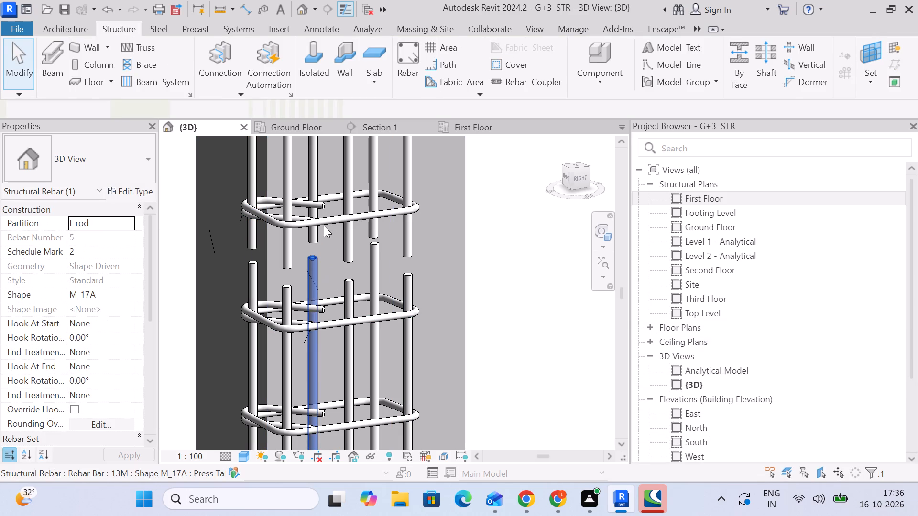
click(78, 31)
drag(100, 31, 100, 31)
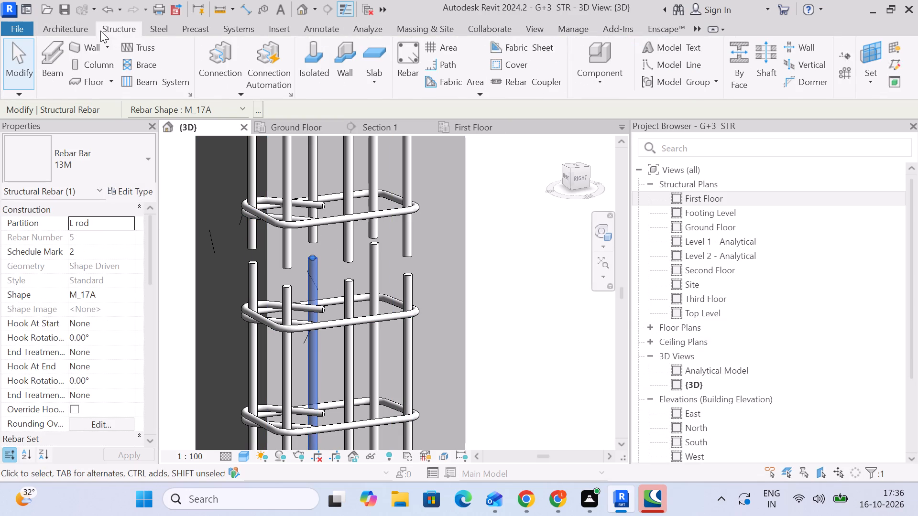
drag(100, 31, 105, 31)
drag(529, 77, 529, 89)
click(342, 297)
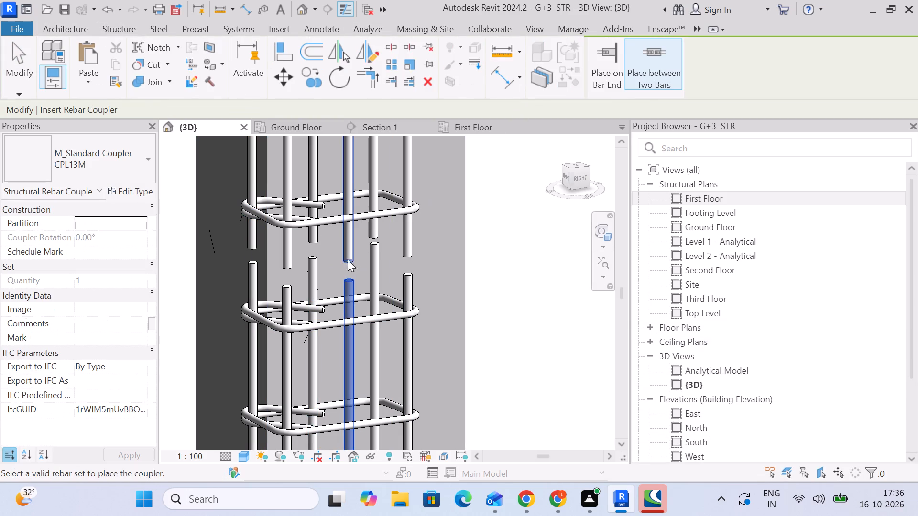
click(348, 249)
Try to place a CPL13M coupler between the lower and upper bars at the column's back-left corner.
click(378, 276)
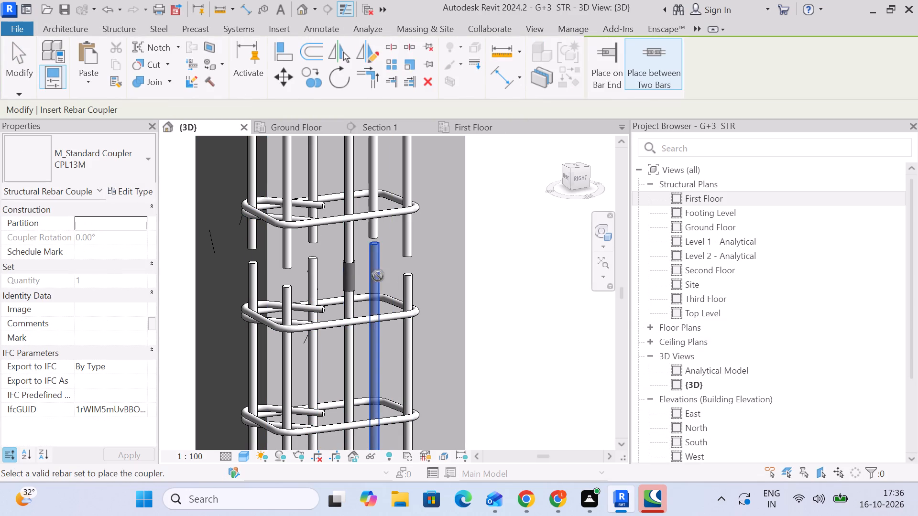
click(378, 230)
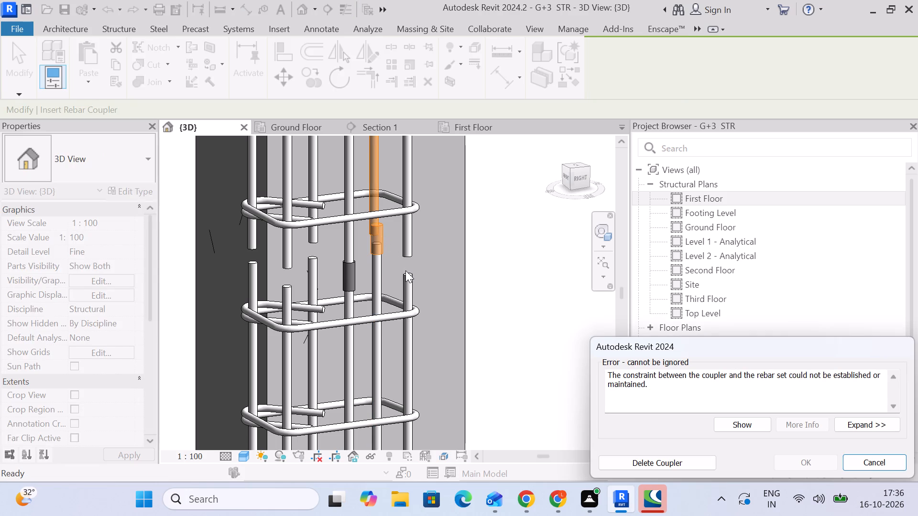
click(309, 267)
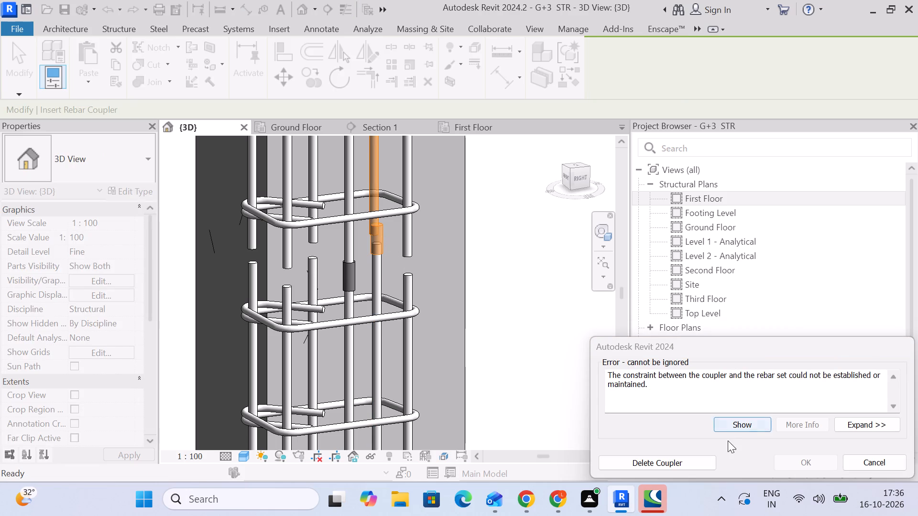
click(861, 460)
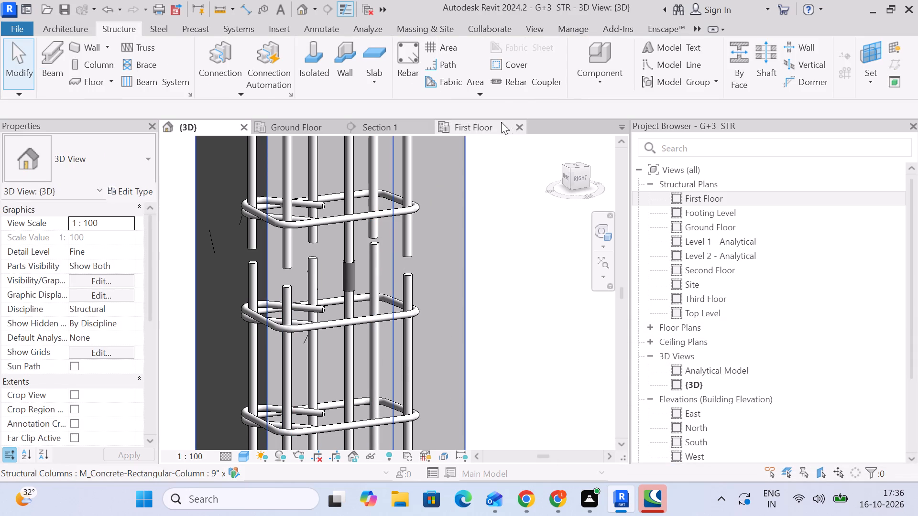
Place an M_Standard Coupler CPL13M between the lower and upper bars at the middle of the column's left side.
click(519, 86)
drag(313, 277, 314, 271)
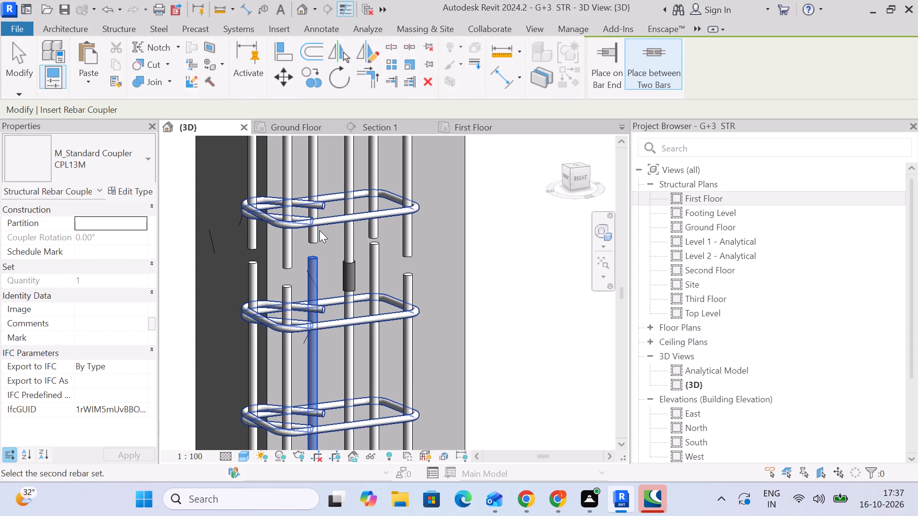
click(319, 230)
click(540, 258)
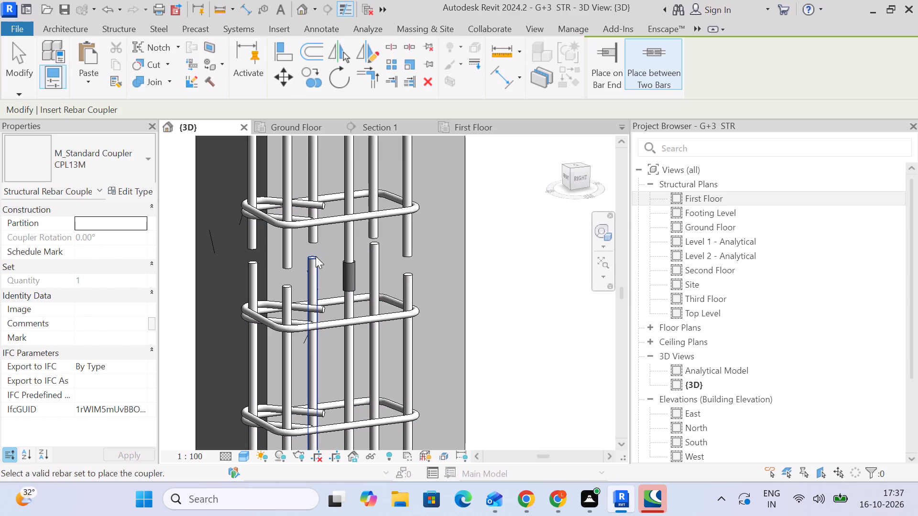
click(317, 258)
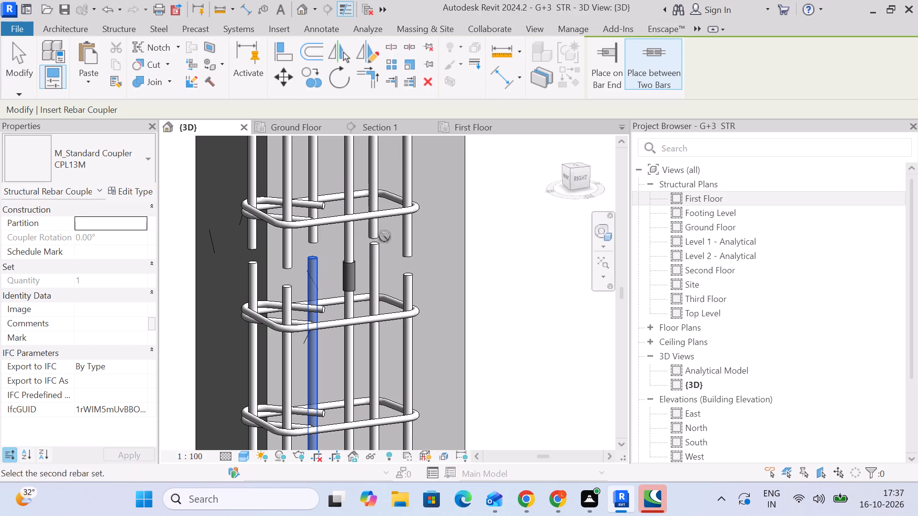
click(316, 247)
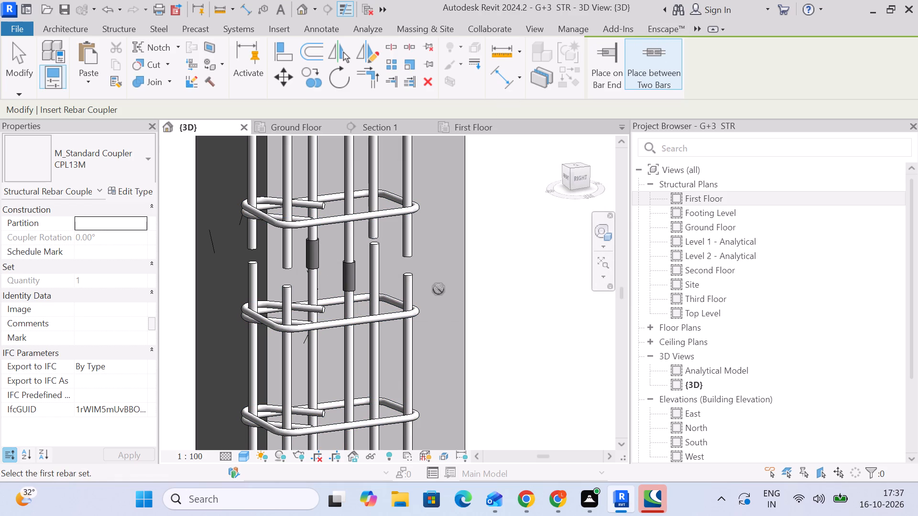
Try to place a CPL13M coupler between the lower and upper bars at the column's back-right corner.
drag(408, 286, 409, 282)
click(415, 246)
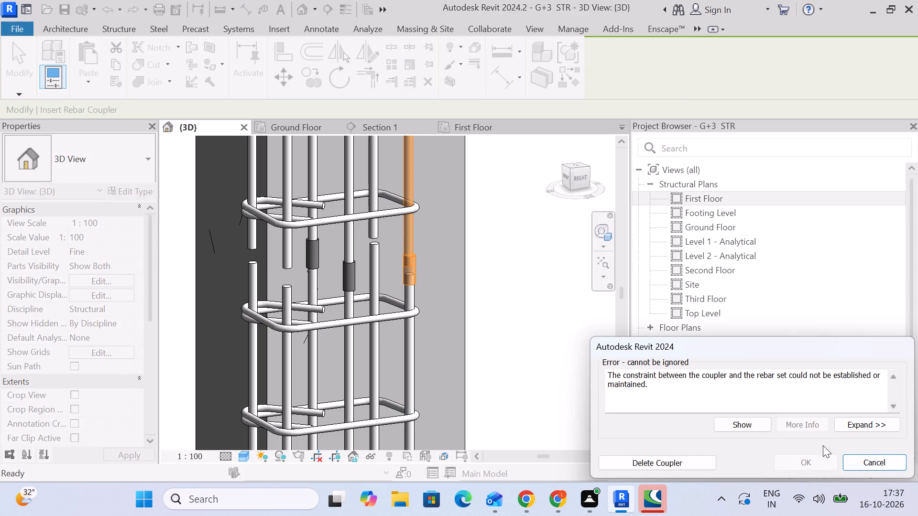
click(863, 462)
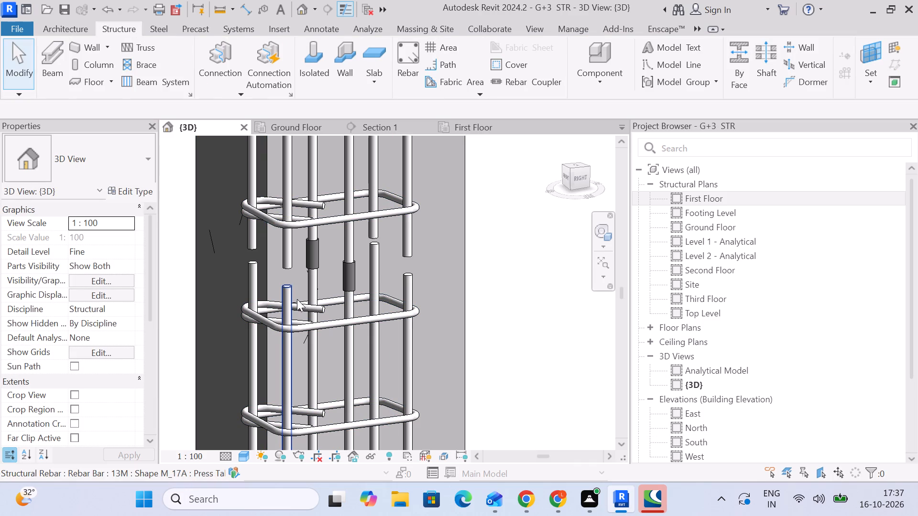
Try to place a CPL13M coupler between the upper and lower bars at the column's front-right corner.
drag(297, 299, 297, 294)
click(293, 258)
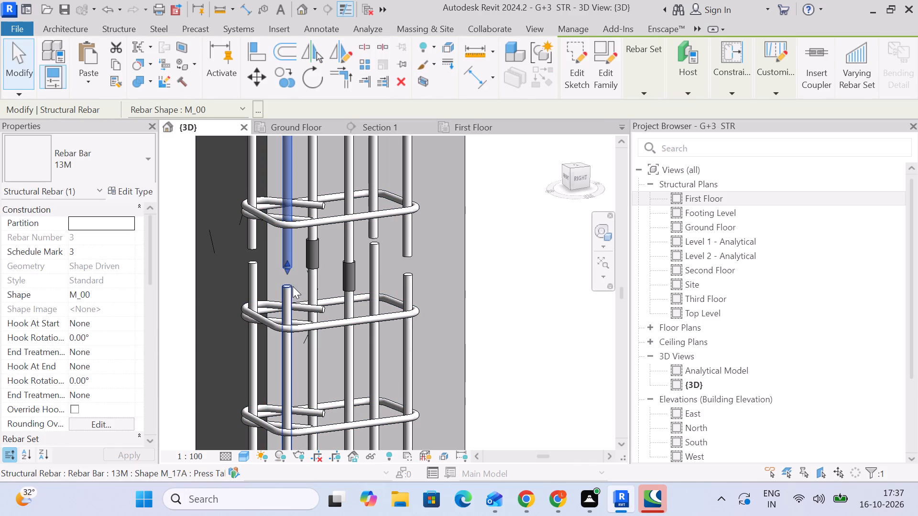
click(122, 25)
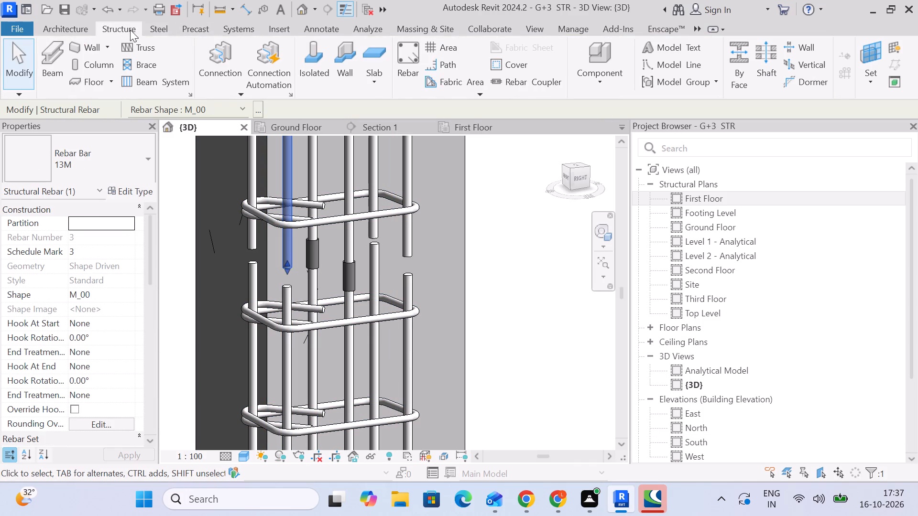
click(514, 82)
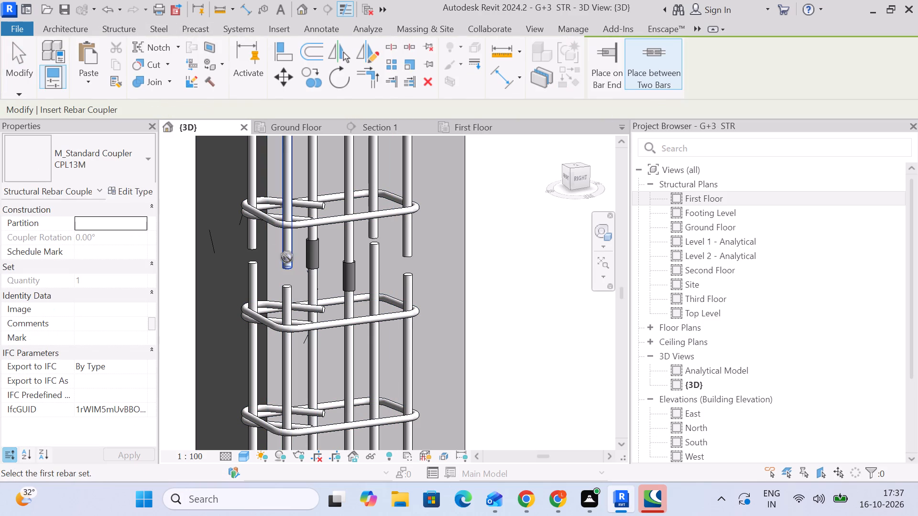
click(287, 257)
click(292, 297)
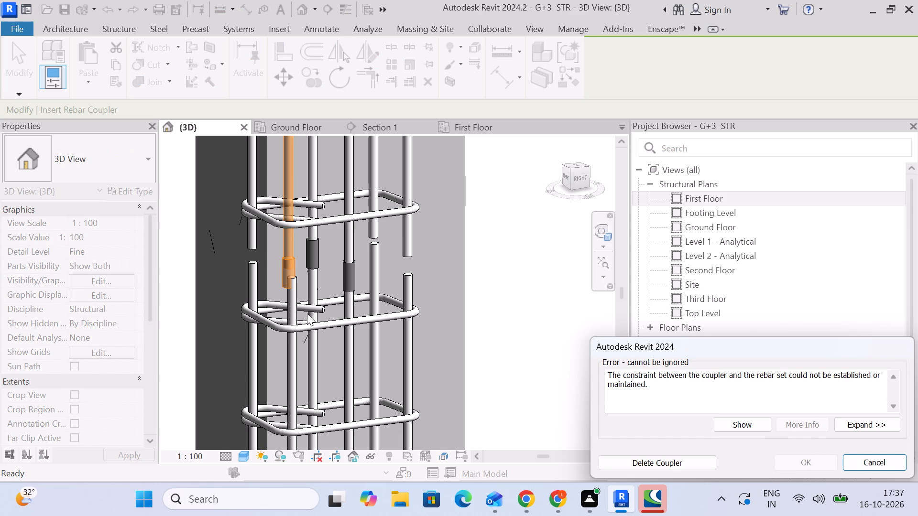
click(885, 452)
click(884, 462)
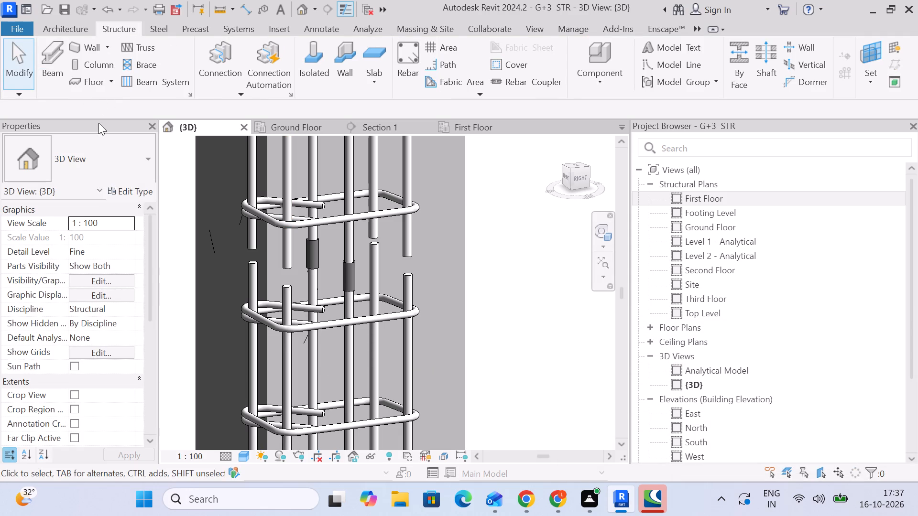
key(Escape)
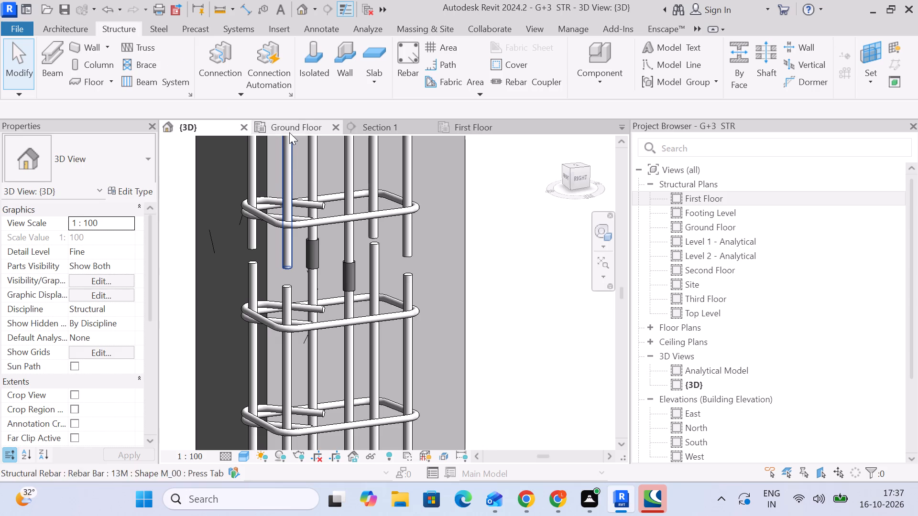
Examine the alignment of the lower and upper 13M corner bars at the splice in the Ground Floor plan and Section 1.
click(289, 132)
scroll(299, 301, up, 5)
scroll(522, 343, up, 4)
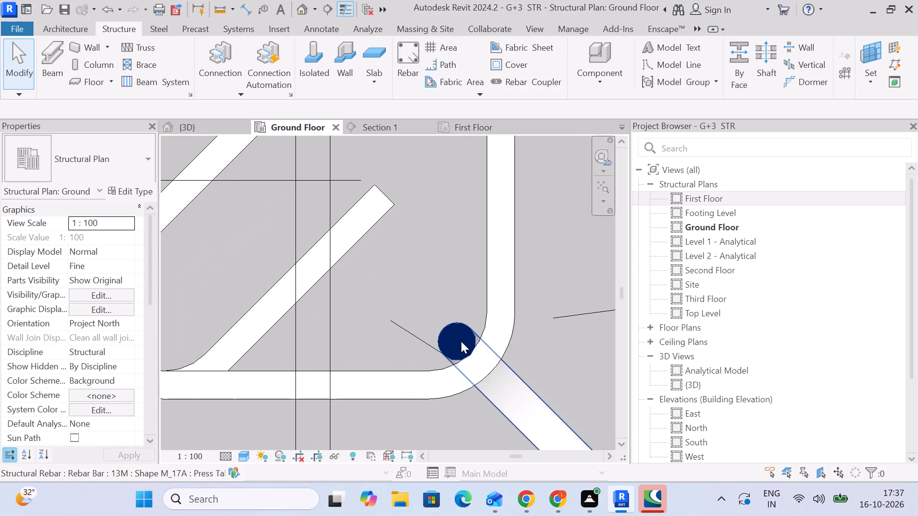
click(461, 341)
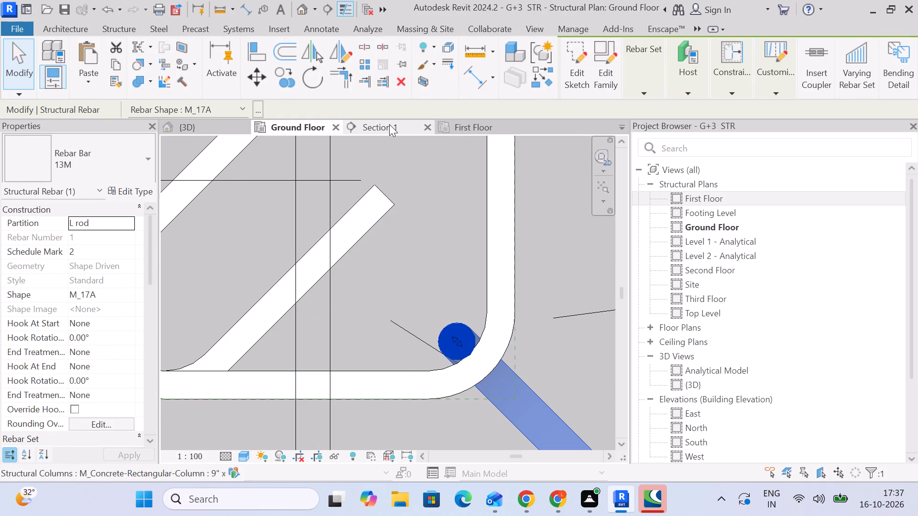
click(389, 124)
middle_drag(412, 357, 374, 219)
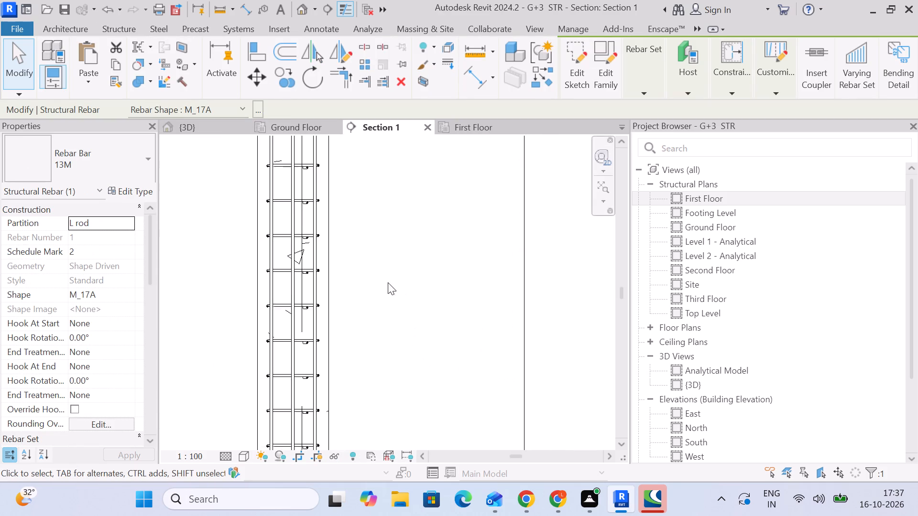
scroll(388, 286, down, 6)
middle_drag(393, 355, 393, 227)
middle_drag(367, 319, 371, 214)
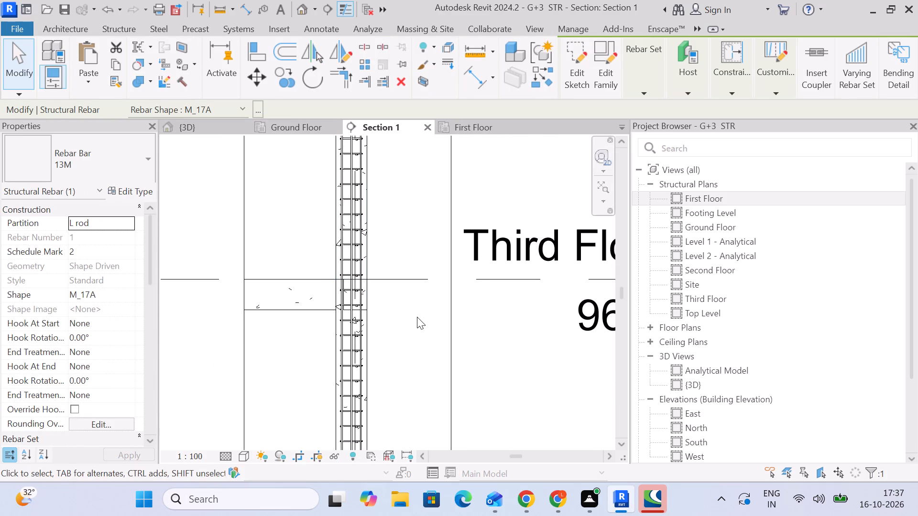
click(491, 336)
scroll(345, 287, up, 5)
middle_drag(401, 380, 368, 148)
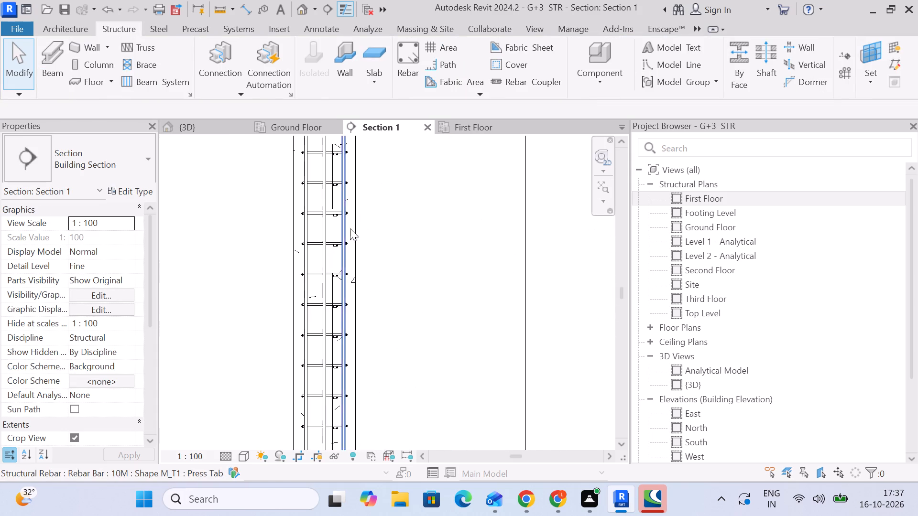
click(347, 257)
scroll(359, 272, down, 5)
middle_drag(386, 284, 372, 135)
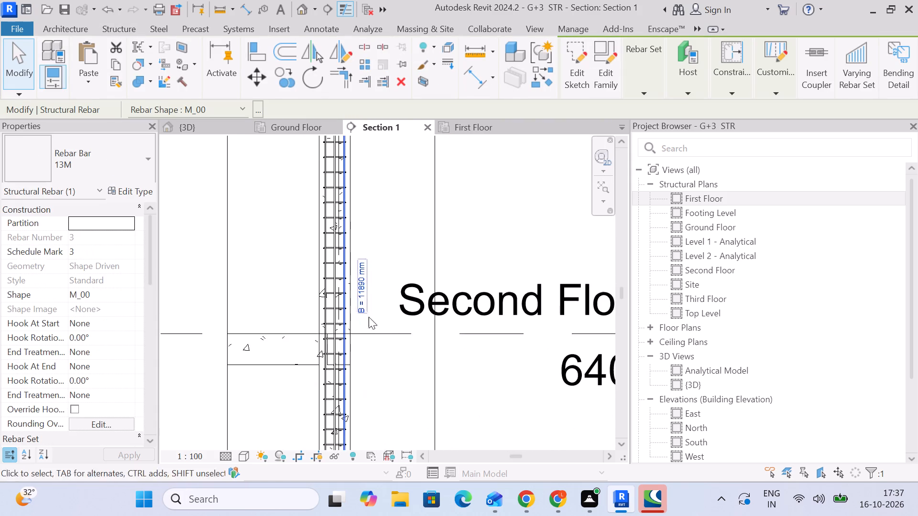
middle_drag(369, 324, 368, 184)
middle_drag(367, 317, 364, 132)
middle_drag(356, 350, 374, 184)
middle_drag(371, 344, 368, 248)
scroll(350, 339, up, 2)
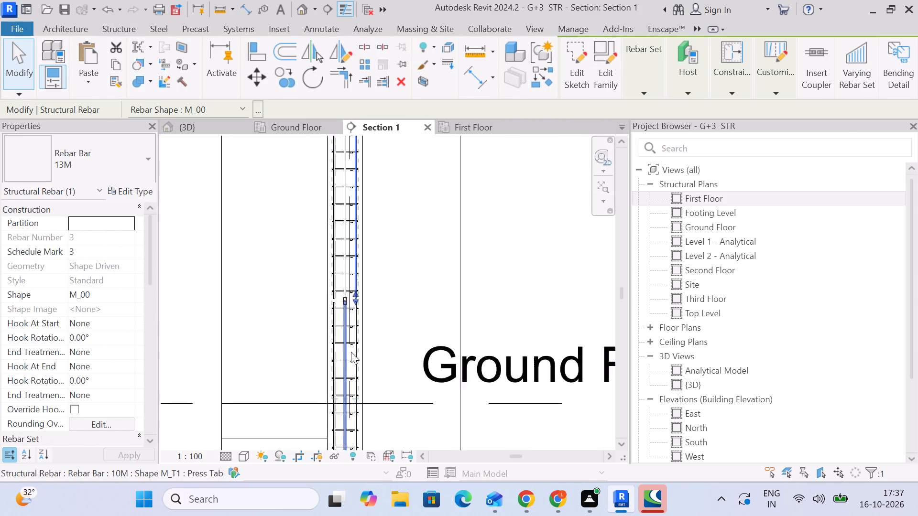
scroll(351, 352, up, 12)
scroll(359, 238, up, 8)
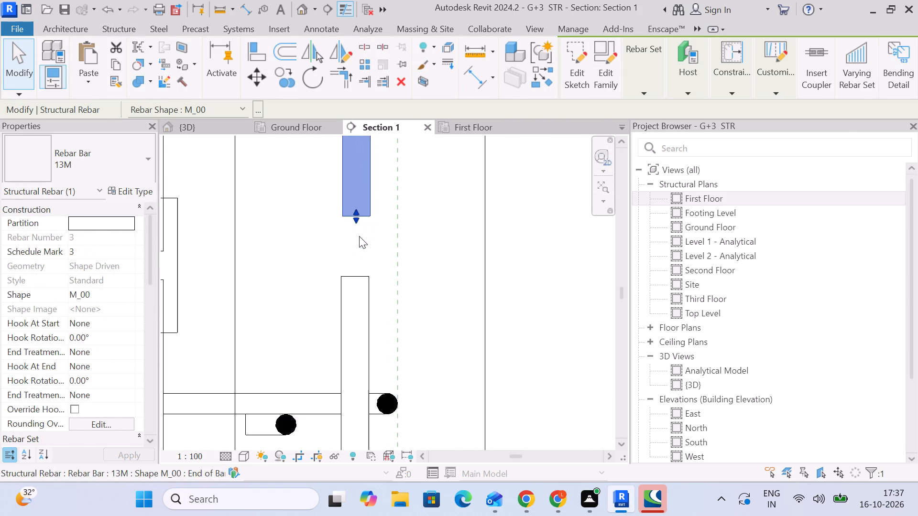
click(541, 274)
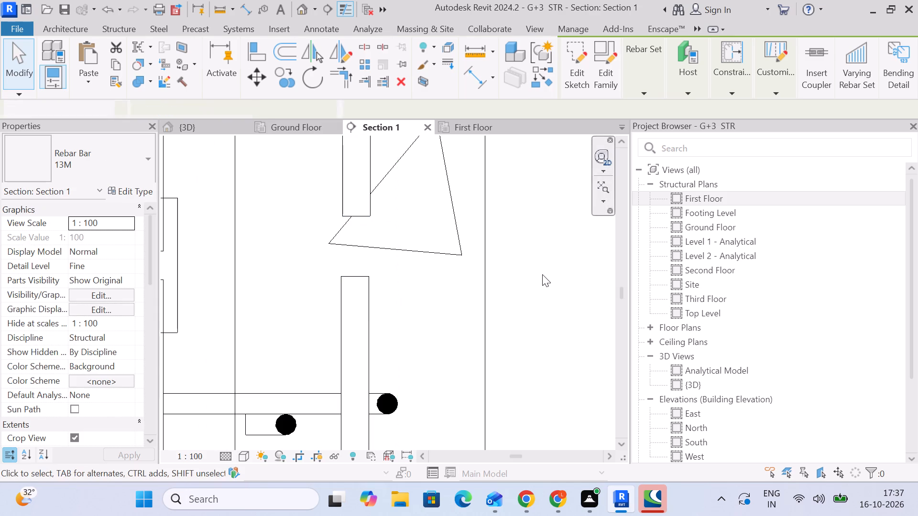
In Section 1, nudge the lower M_17A bar along the column's right edge one increment right, toward the upper bar's axis.
click(356, 324)
key(Right)
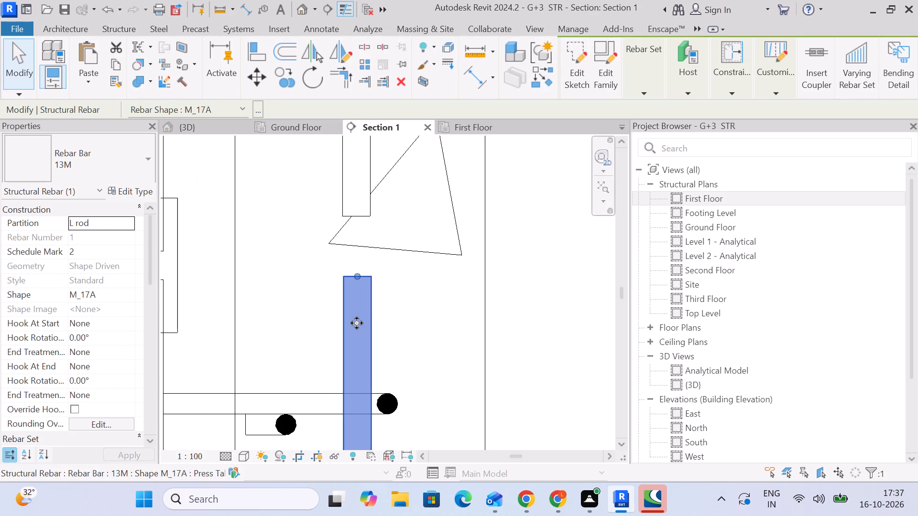
scroll(352, 323, down, 5)
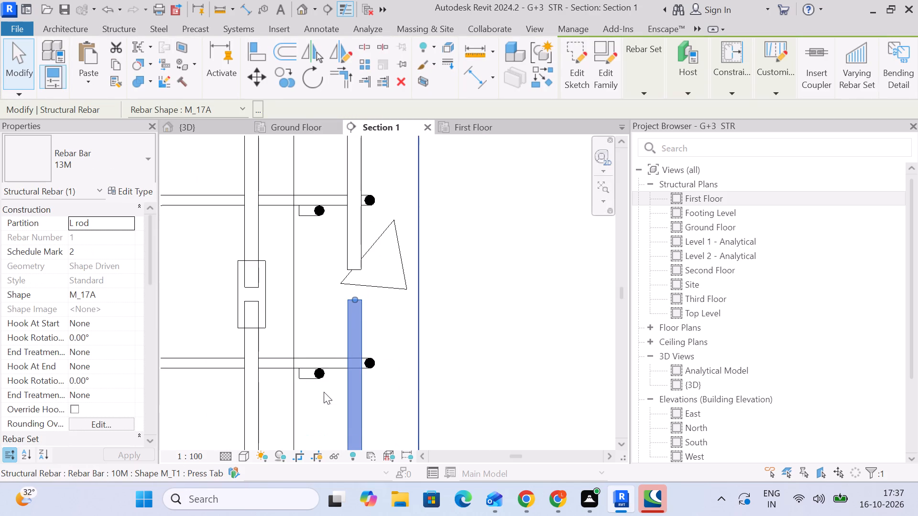
scroll(324, 392, down, 4)
middle_drag(322, 392, 346, 339)
click(514, 330)
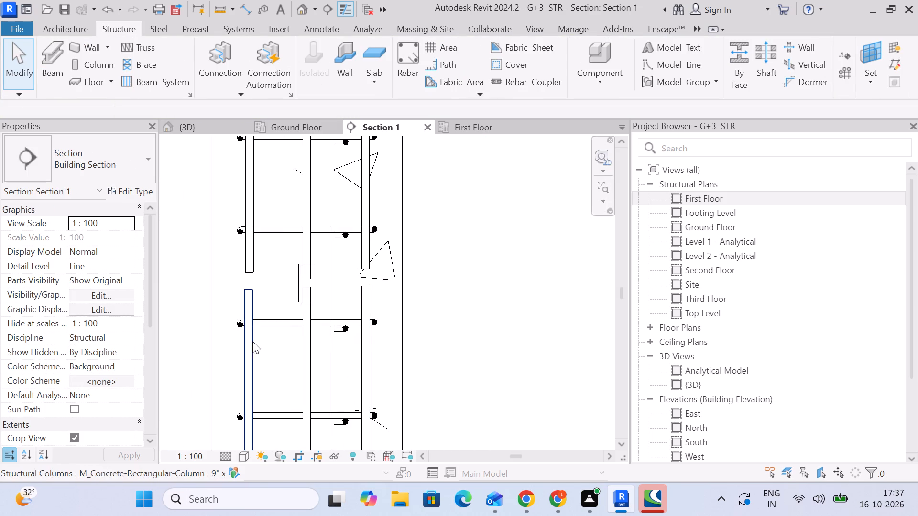
Nudge the upper 13M bar along the column's left edge in Section 1 two increments left, toward the lower bar's axis.
click(251, 345)
scroll(236, 276, up, 8)
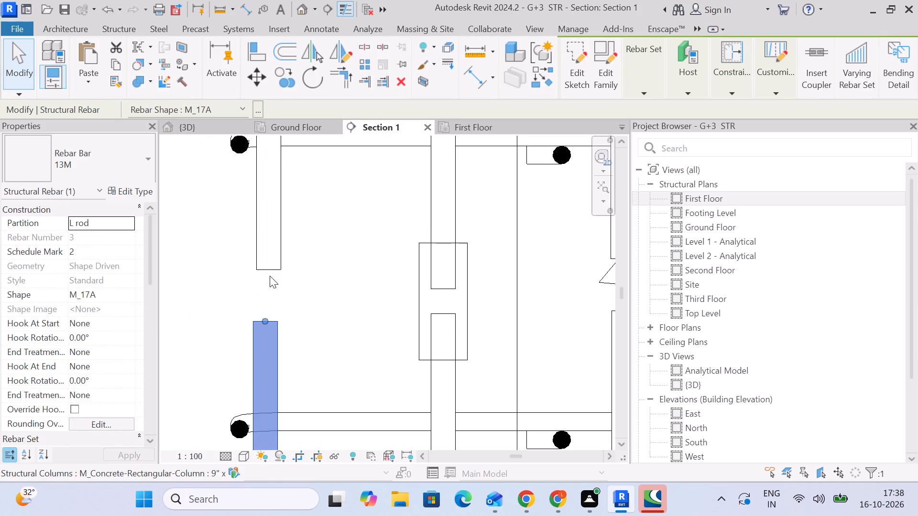
click(275, 260)
key(Left)
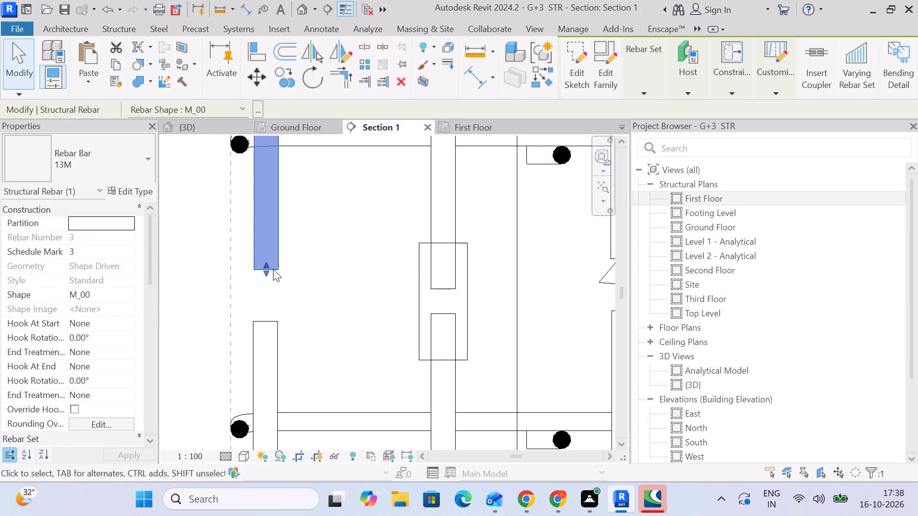
key(Left)
scroll(272, 273, down, 9)
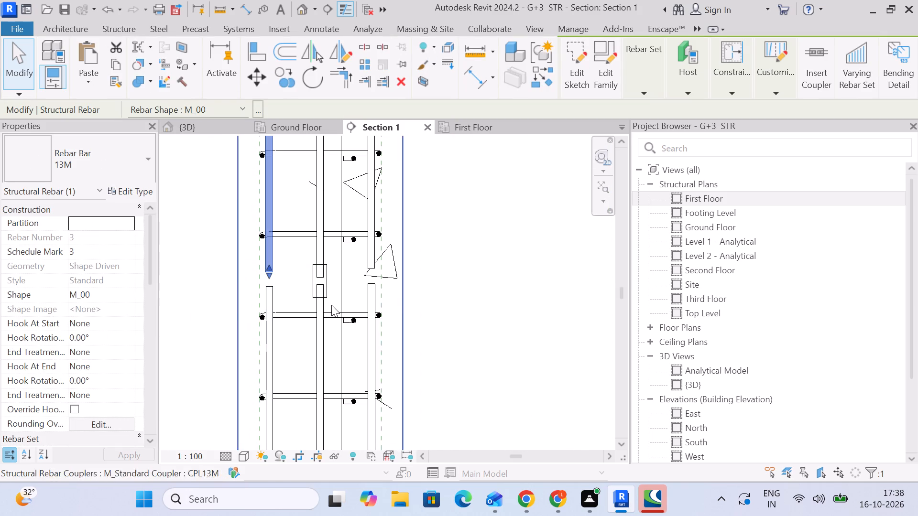
click(471, 245)
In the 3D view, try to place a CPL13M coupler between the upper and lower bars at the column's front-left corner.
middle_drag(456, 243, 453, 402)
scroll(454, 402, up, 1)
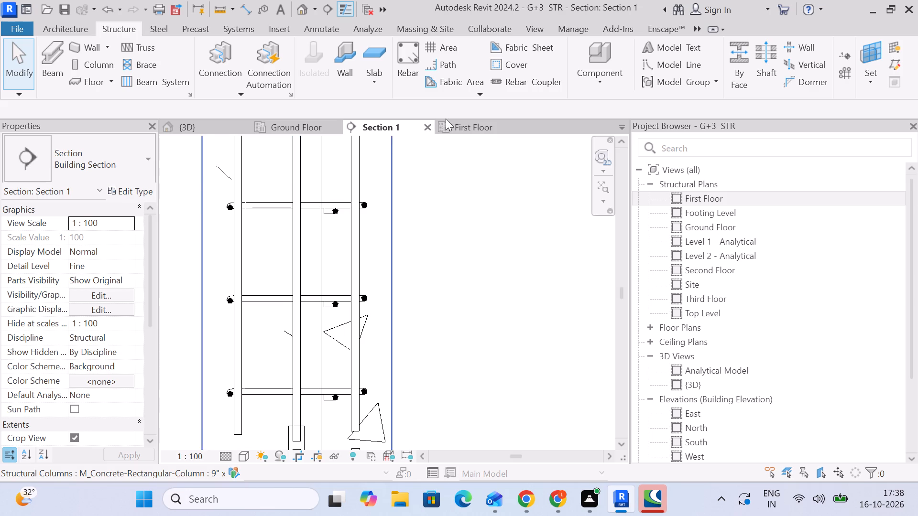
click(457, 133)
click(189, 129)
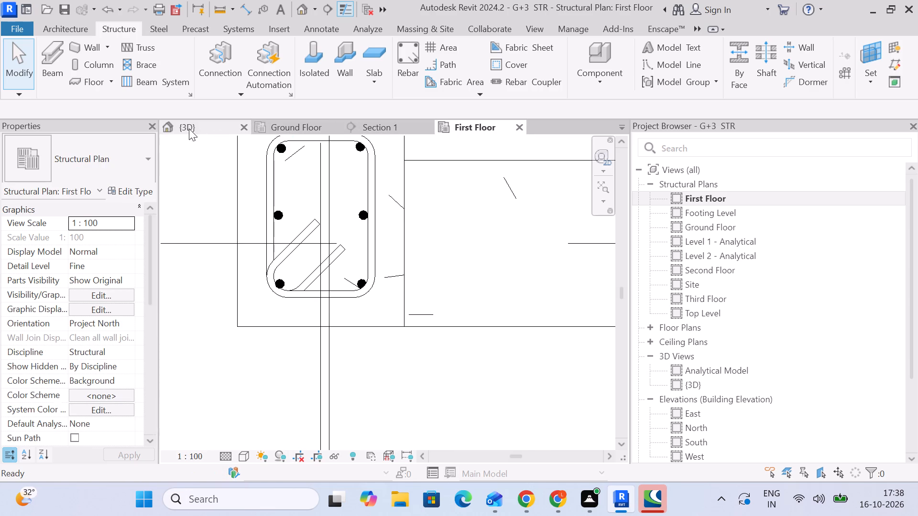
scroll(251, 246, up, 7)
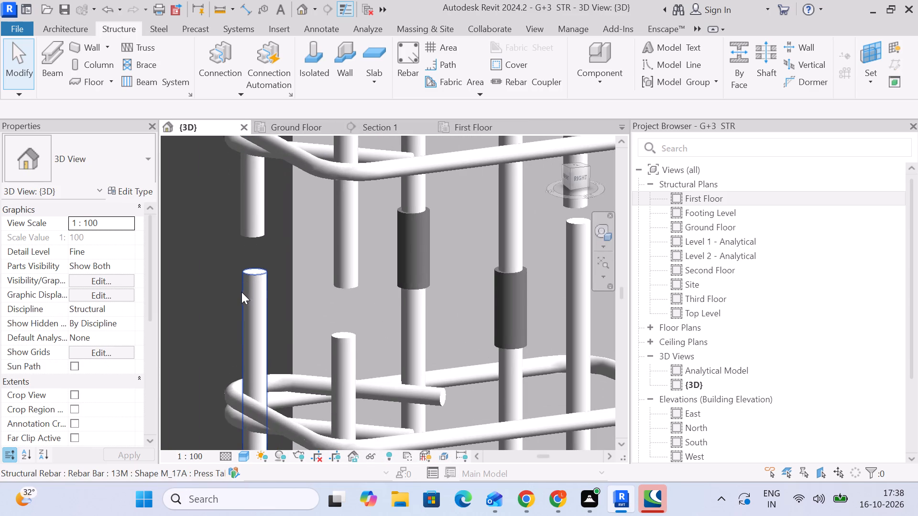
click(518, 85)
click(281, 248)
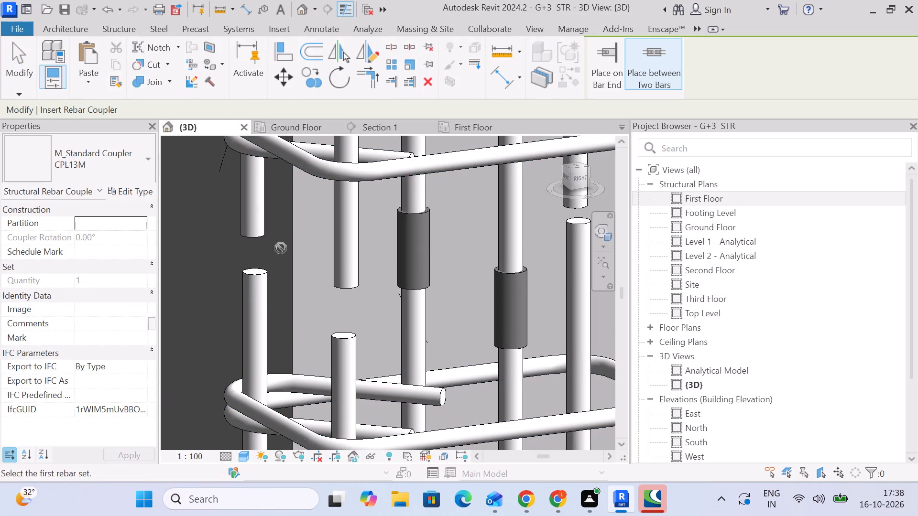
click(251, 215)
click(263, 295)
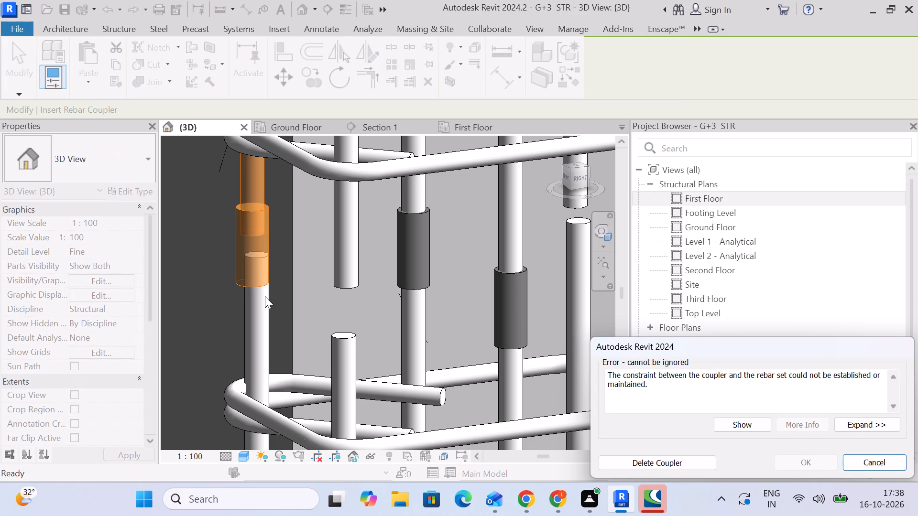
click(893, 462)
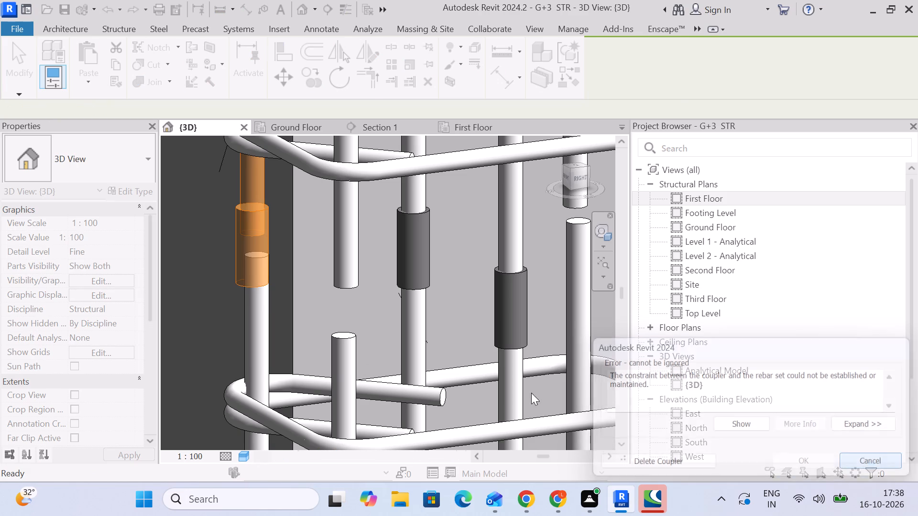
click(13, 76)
Extend the upper 13M bar at the column's front-left corner down past the splice, to just below the fifth tie beneath it.
scroll(147, 251, down, 4)
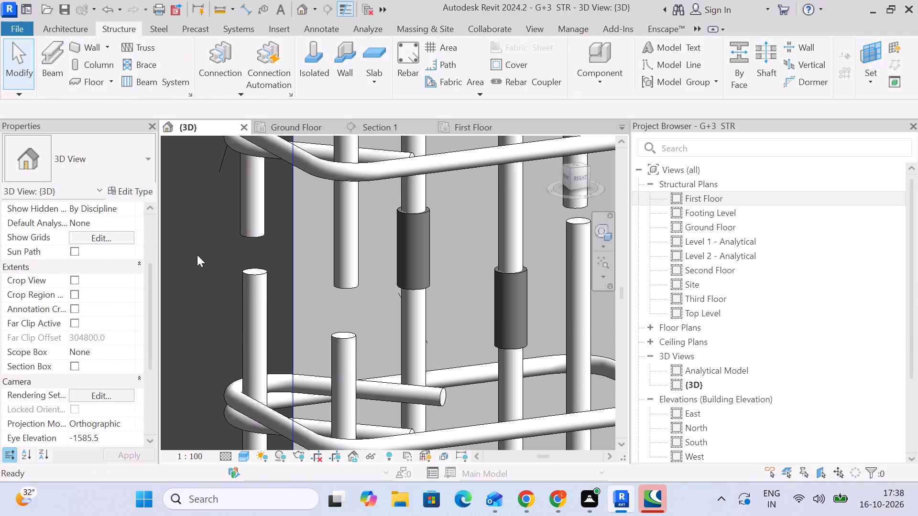
click(250, 215)
scroll(287, 270, down, 2)
middle_drag(287, 270, 295, 216)
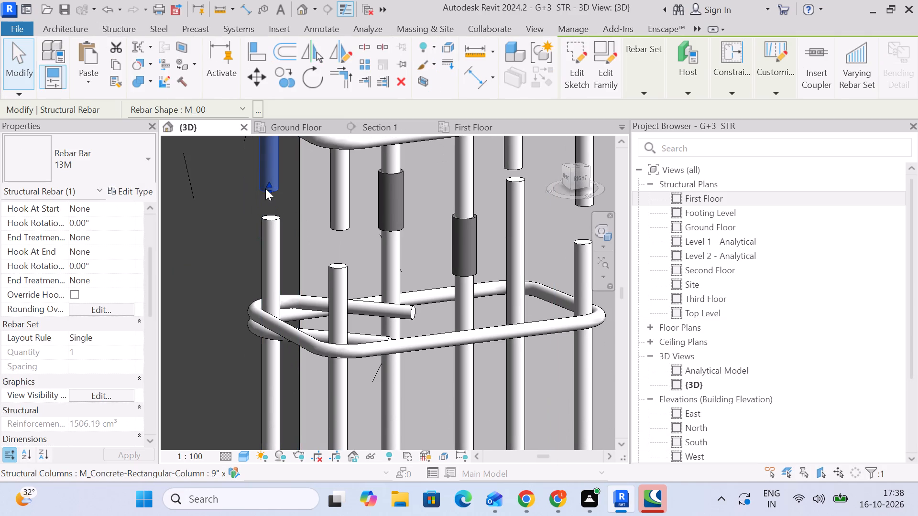
drag(267, 183, 253, 322)
scroll(254, 322, down, 4)
middle_drag(269, 326, 279, 220)
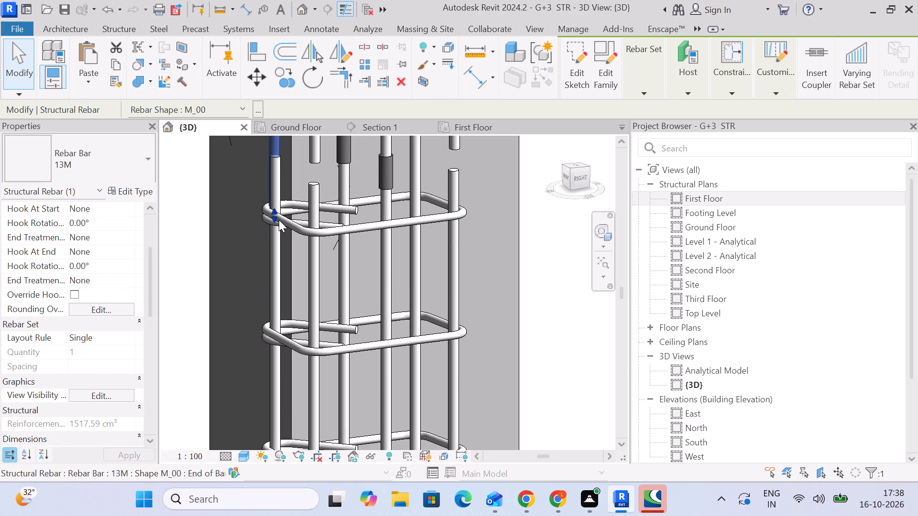
drag(275, 214, 269, 340)
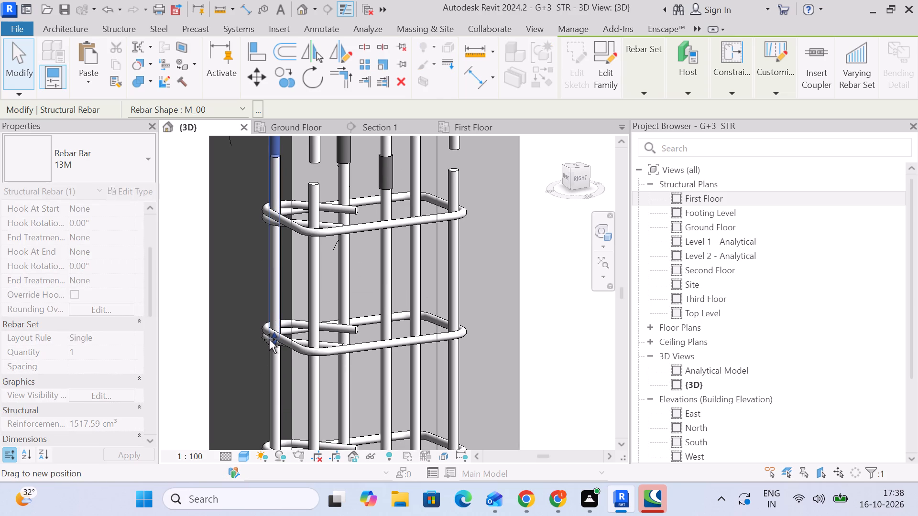
drag(269, 340, 273, 377)
middle_drag(419, 286, 329, 282)
scroll(329, 282, down, 4)
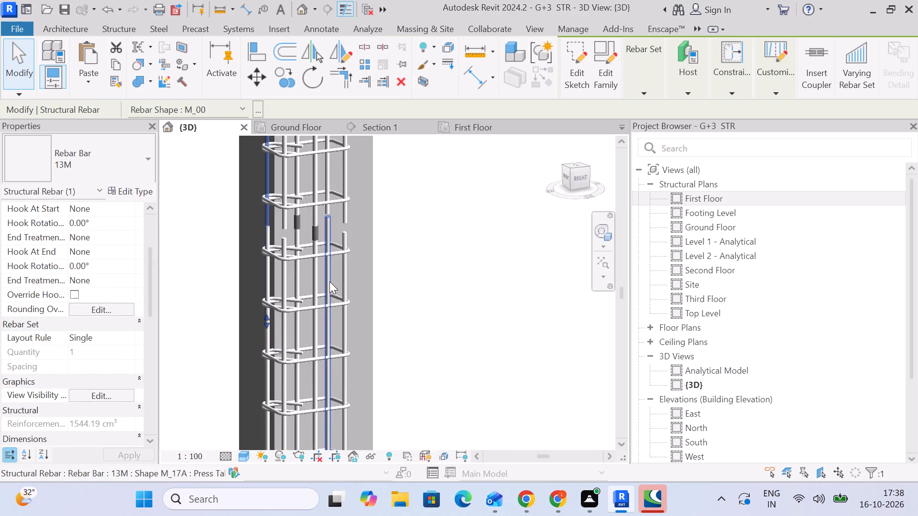
scroll(329, 281, down, 7)
scroll(300, 308, up, 4)
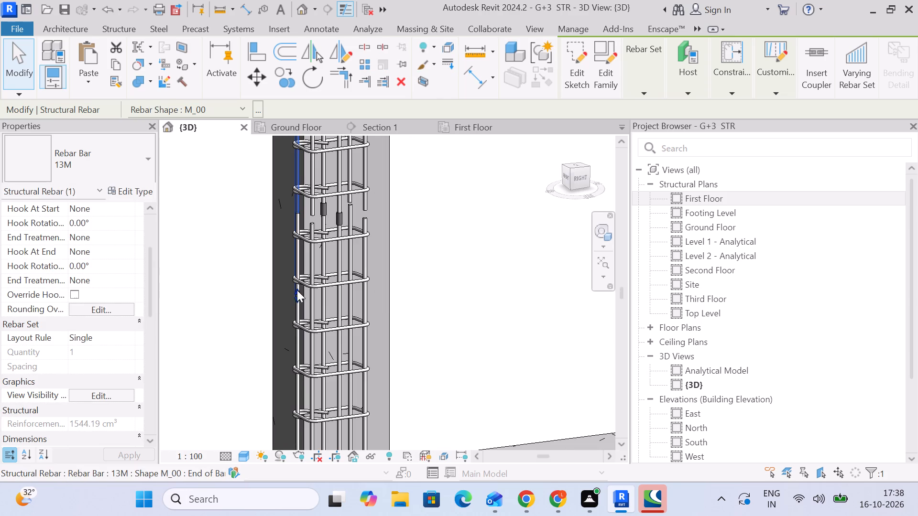
drag(293, 292, 301, 430)
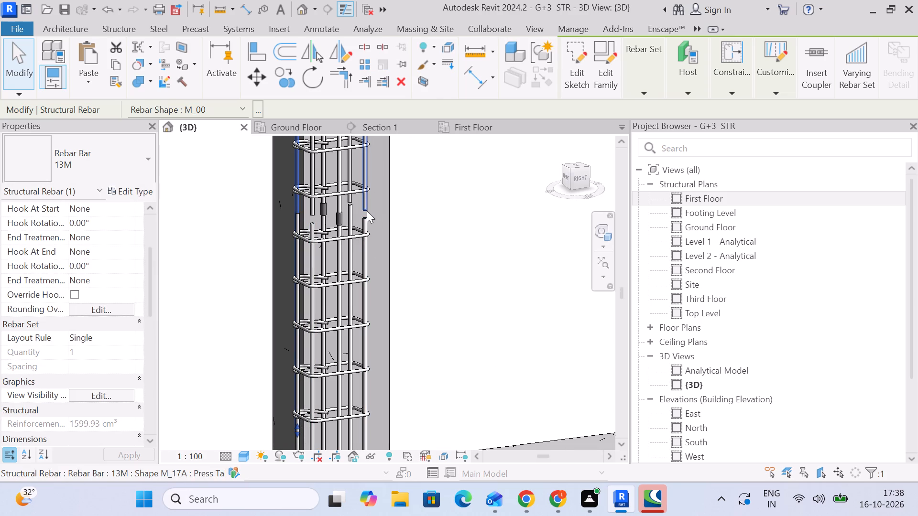
Extend the other three uncoupled upper 13M bars down past the splice, ending just below the fifth tie beneath it.
click(367, 210)
drag(365, 211, 372, 442)
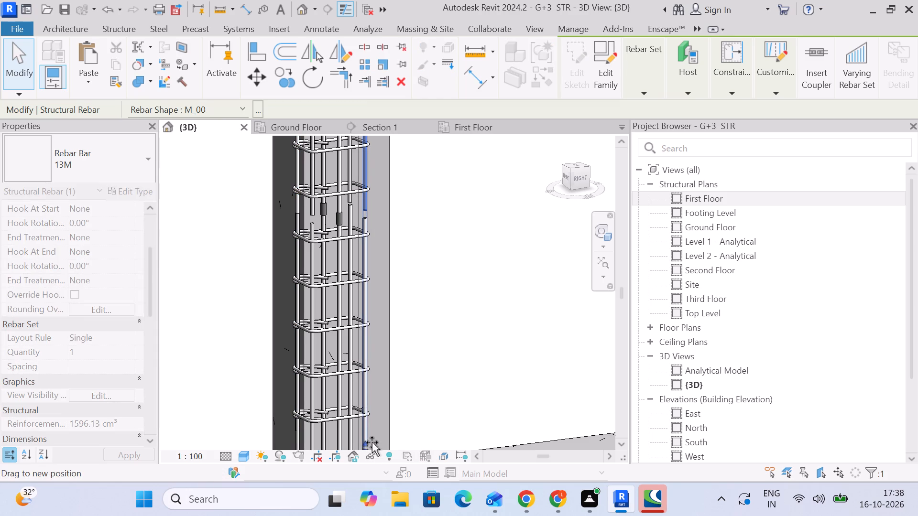
drag(372, 442, 372, 433)
click(352, 206)
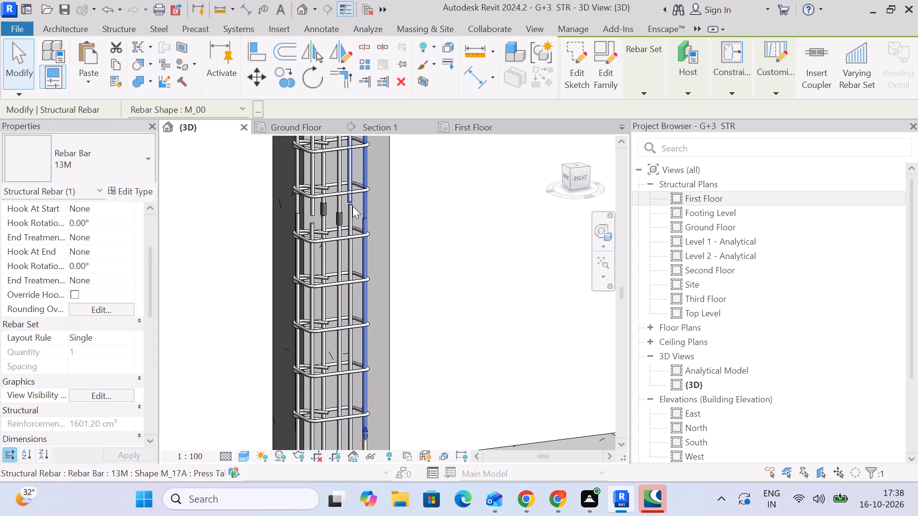
drag(350, 202, 356, 421)
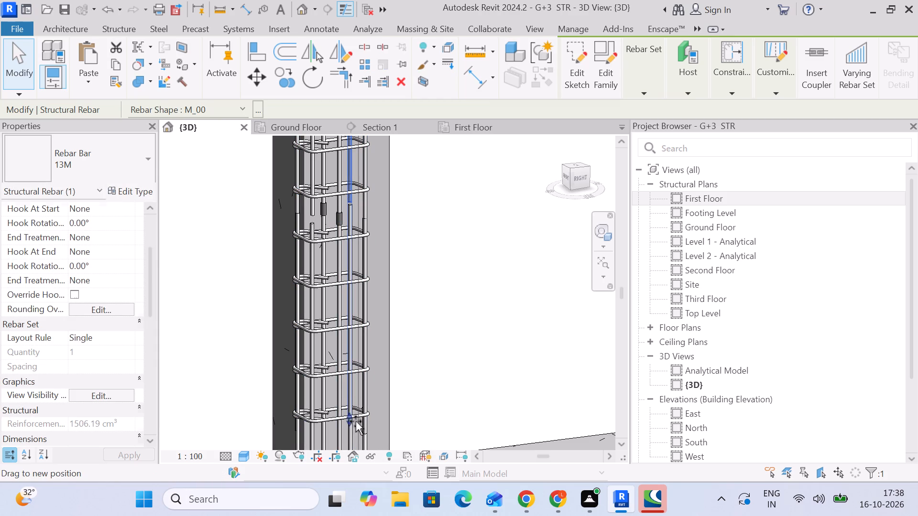
drag(356, 421, 357, 431)
click(313, 207)
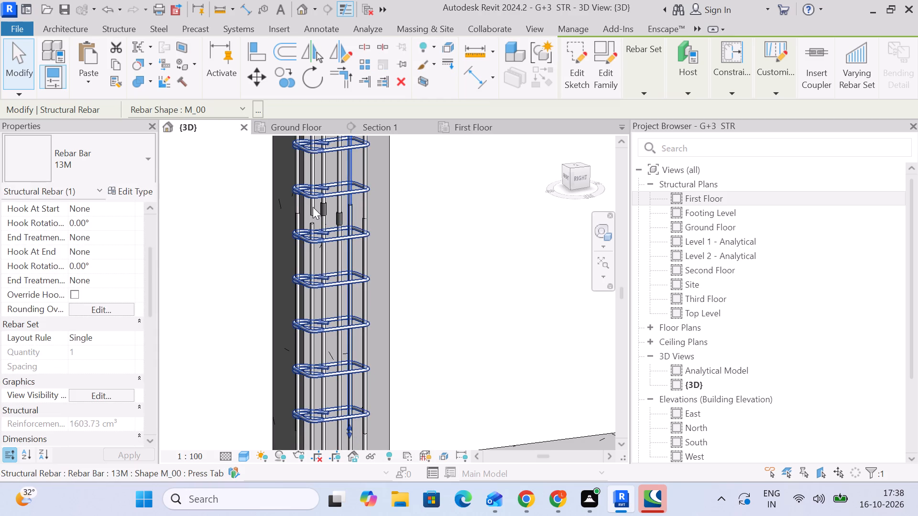
drag(311, 217, 335, 430)
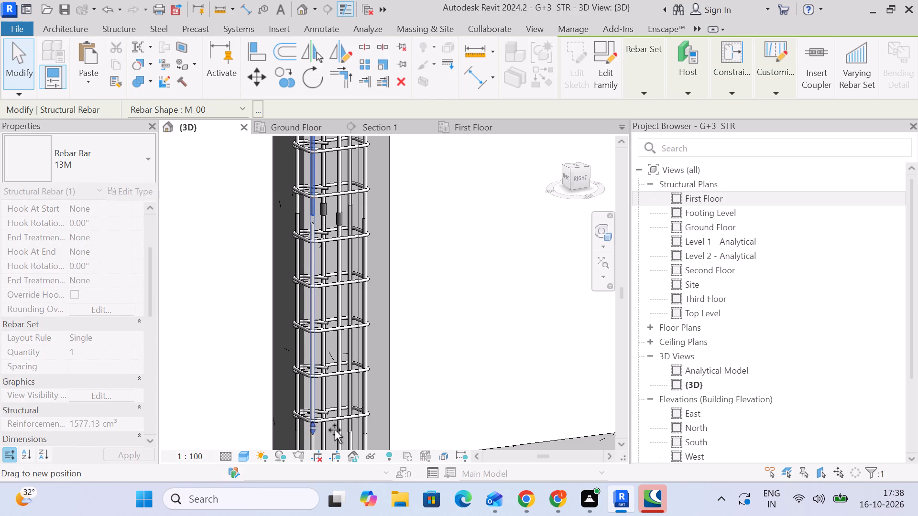
drag(335, 430, 349, 422)
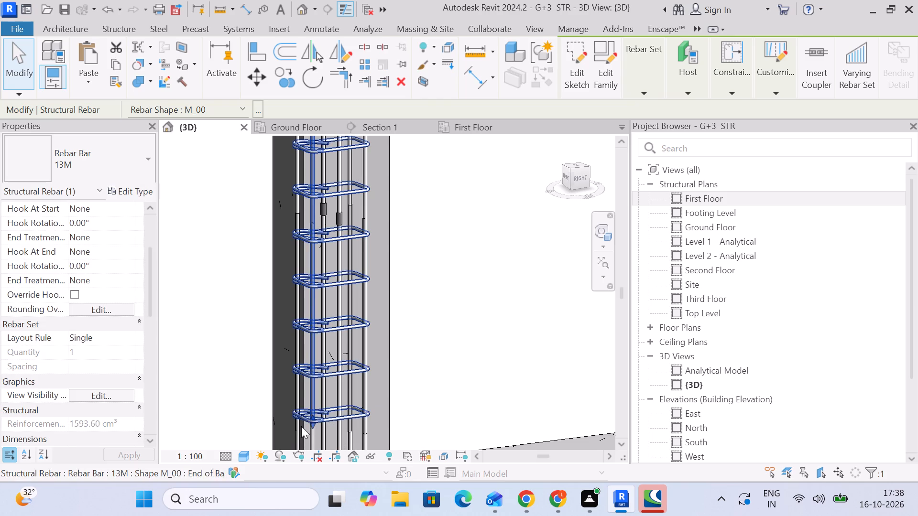
drag(311, 421, 312, 435)
click(441, 352)
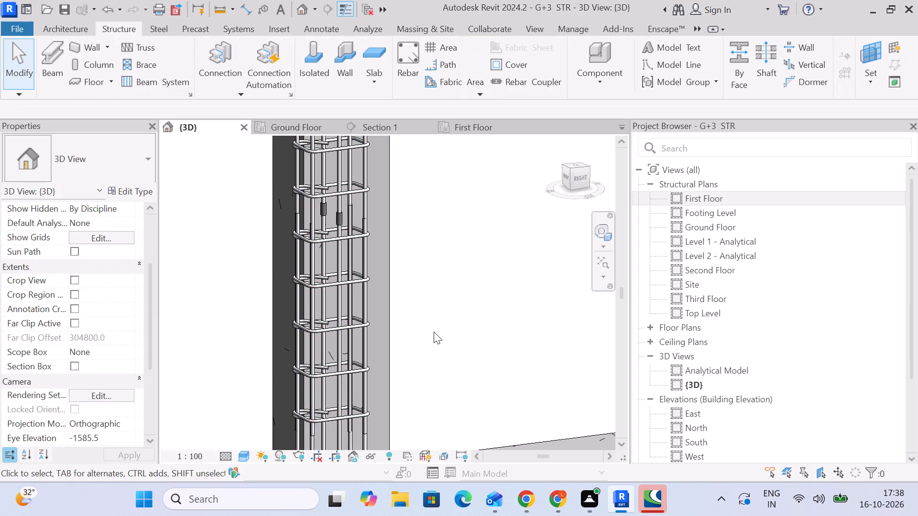
Examine the reinforced column at grids A and 1 in 3D, from the splice down to its footing and the neighbouring frame.
scroll(430, 332, down, 5)
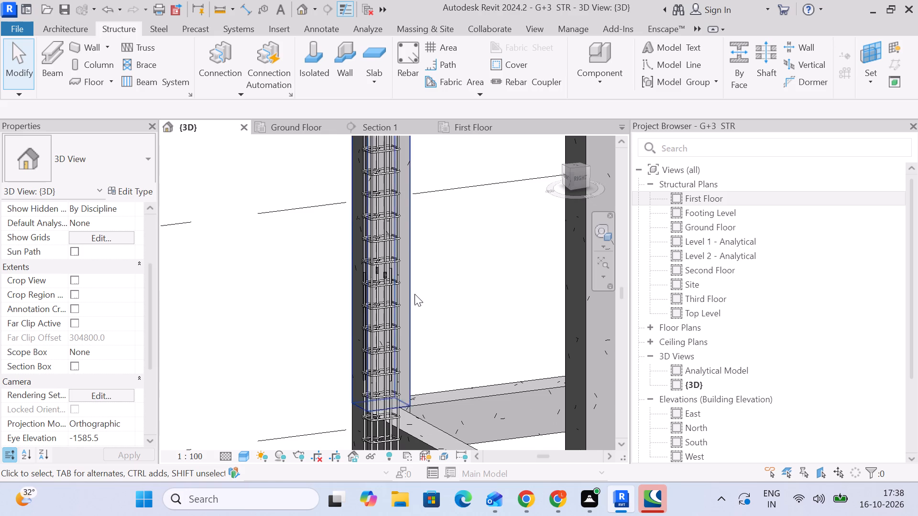
scroll(417, 295, down, 5)
middle_drag(425, 296, 443, 248)
click(452, 240)
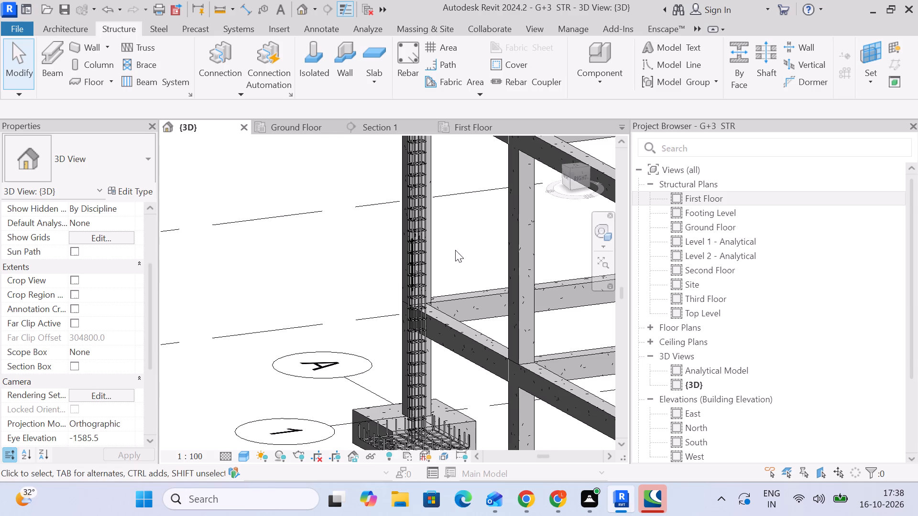
middle_drag(456, 250, 355, 235)
scroll(368, 234, up, 2)
middle_drag(345, 262, 357, 176)
scroll(352, 379, up, 4)
middle_drag(389, 294, 366, 205)
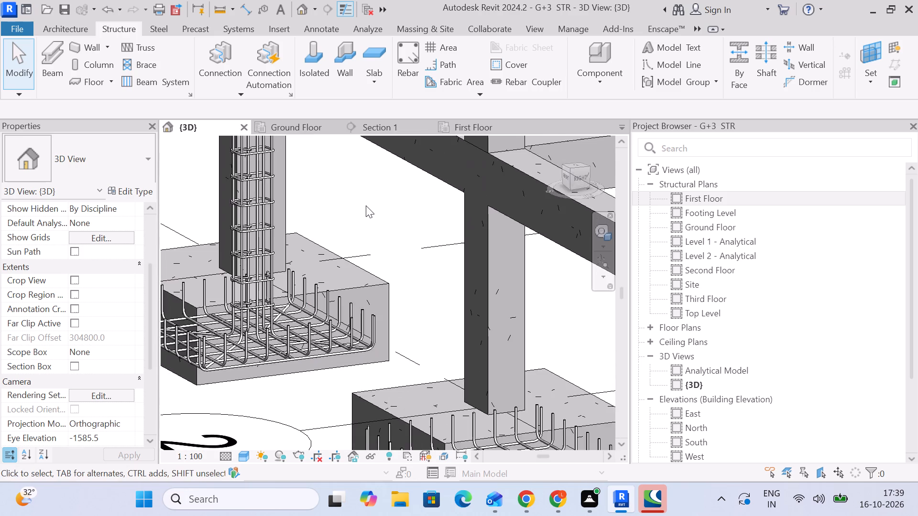
scroll(366, 205, down, 10)
middle_drag(233, 283, 251, 298)
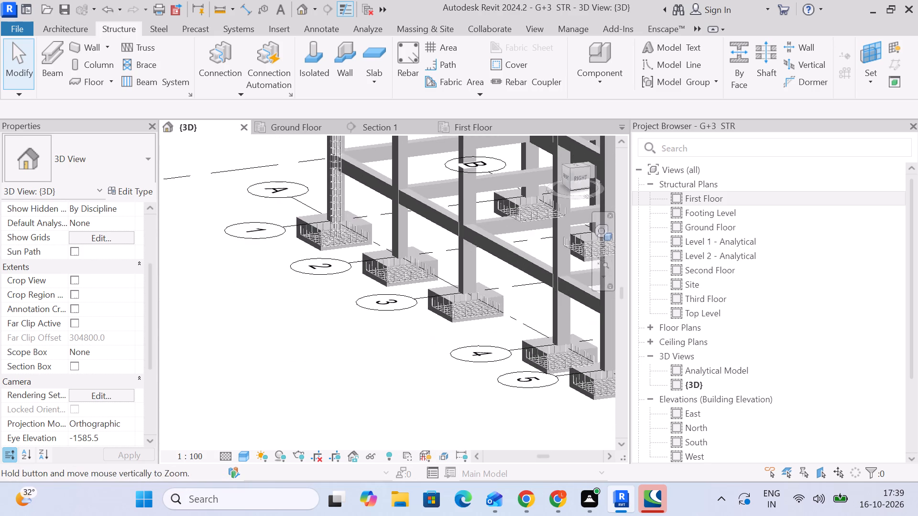
middle_drag(251, 298, 253, 298)
shift+middle_drag(260, 286, 474, 354)
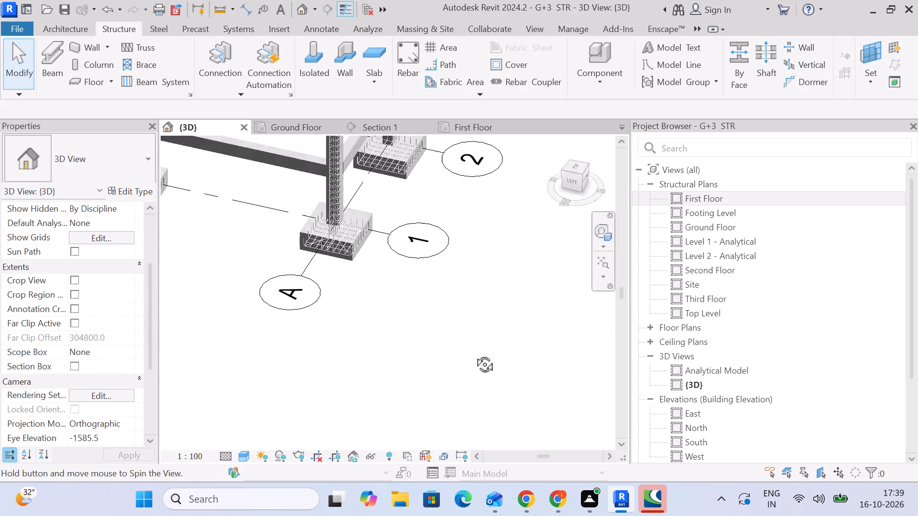
shift+middle_drag(474, 354, 313, 361)
middle_drag(343, 234, 361, 336)
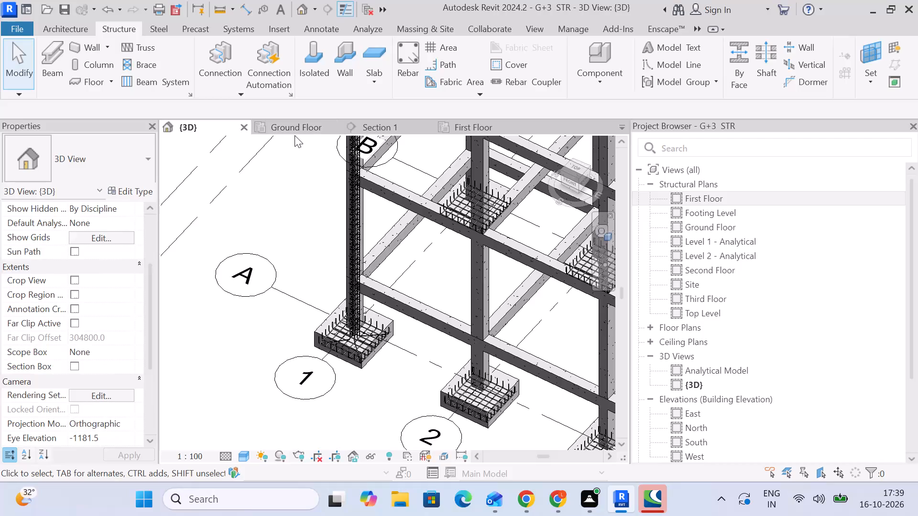
scroll(324, 321, up, 5)
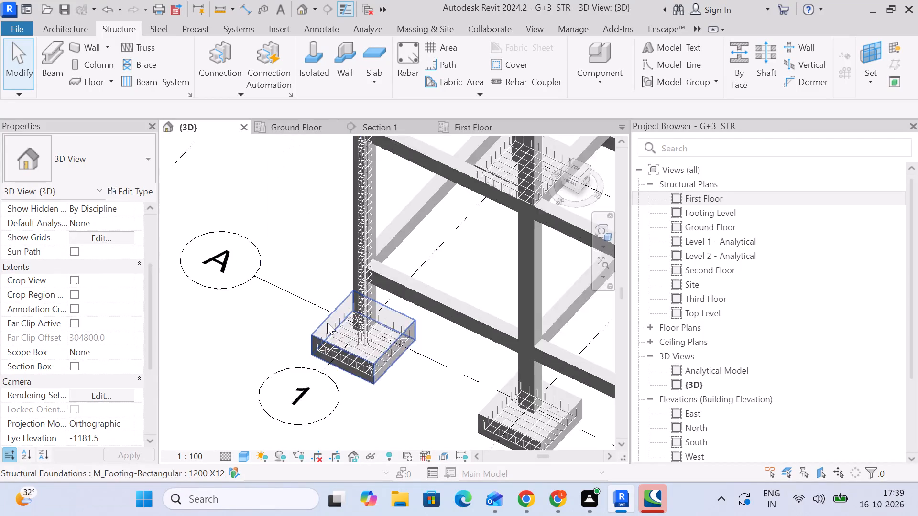
middle_drag(449, 365, 396, 355)
scroll(394, 227, down, 3)
middle_drag(394, 233, 394, 354)
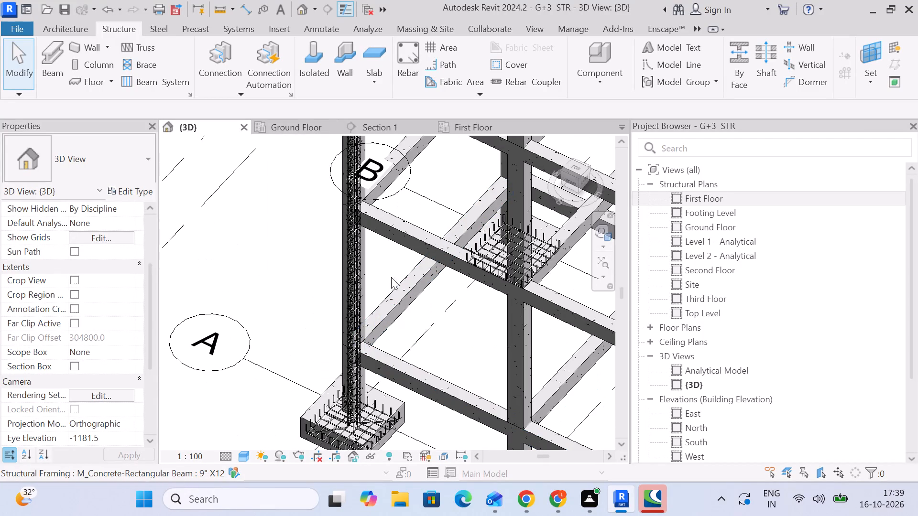
Select the lower and upper segments of the A-1 column with their reinforcement and filter the selection to Structural Rebar only.
ctrl+drag(393, 267, 316, 265)
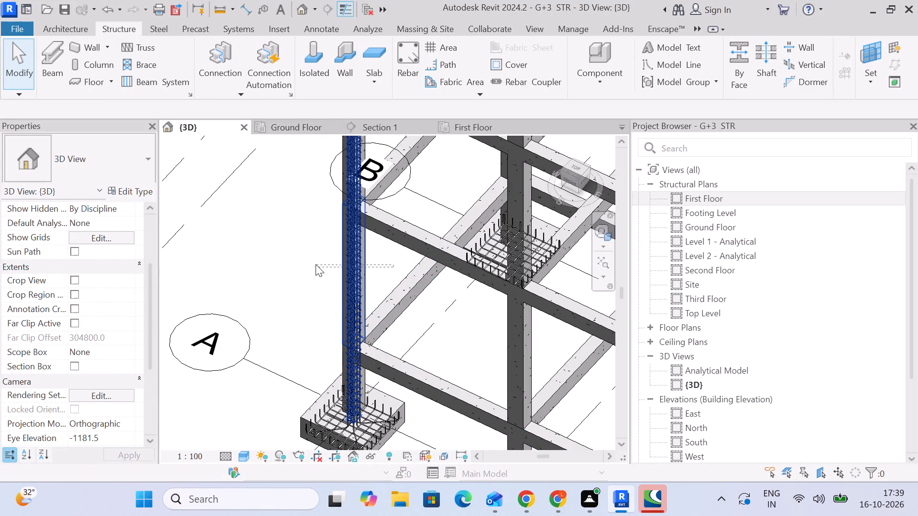
scroll(396, 246, down, 7)
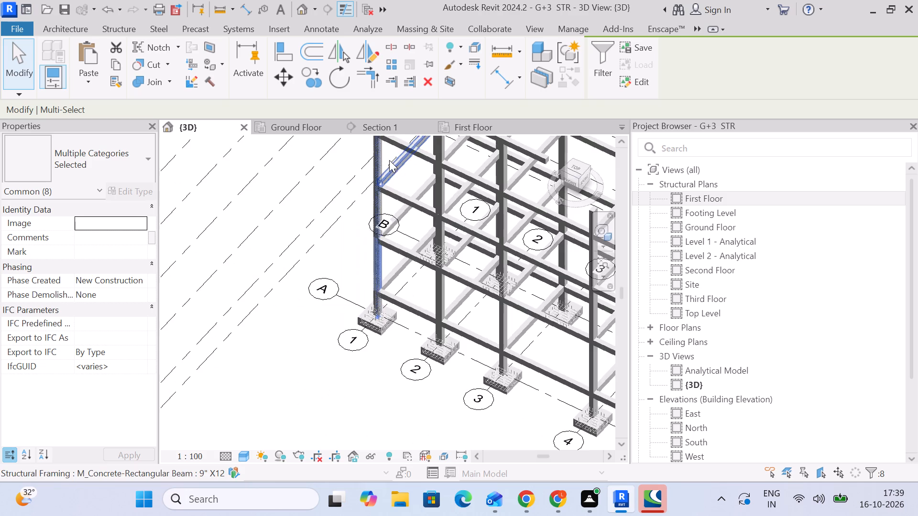
scroll(389, 160, up, 10)
middle_drag(382, 165, 361, 236)
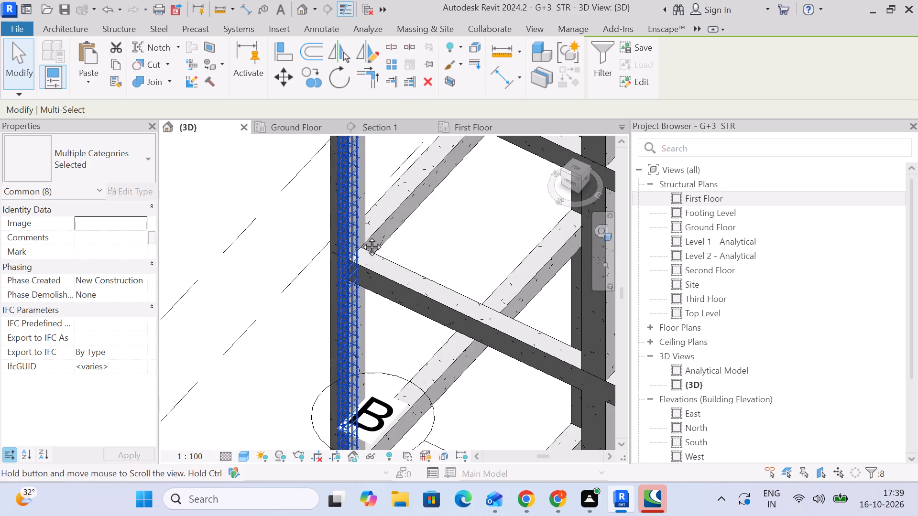
middle_drag(361, 236, 327, 362)
ctrl+drag(340, 320, 285, 347)
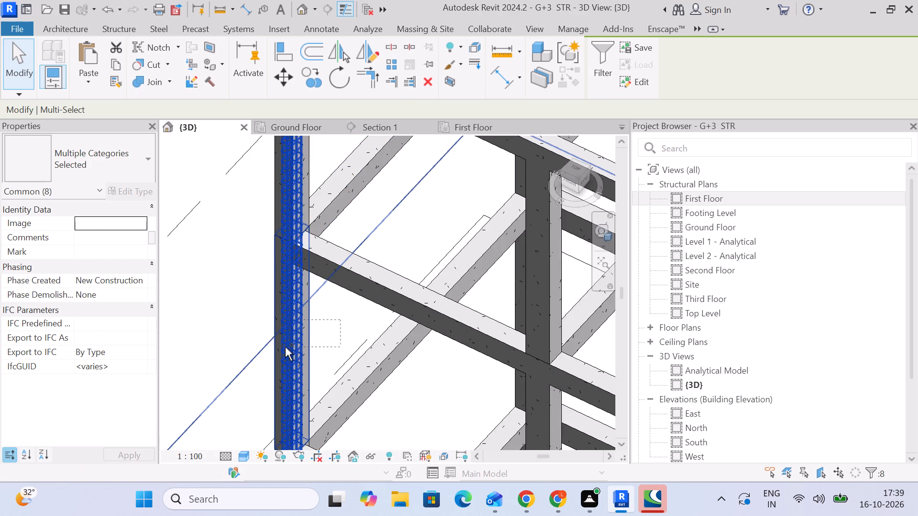
ctrl+drag(285, 347, 234, 310)
scroll(247, 310, down, 3)
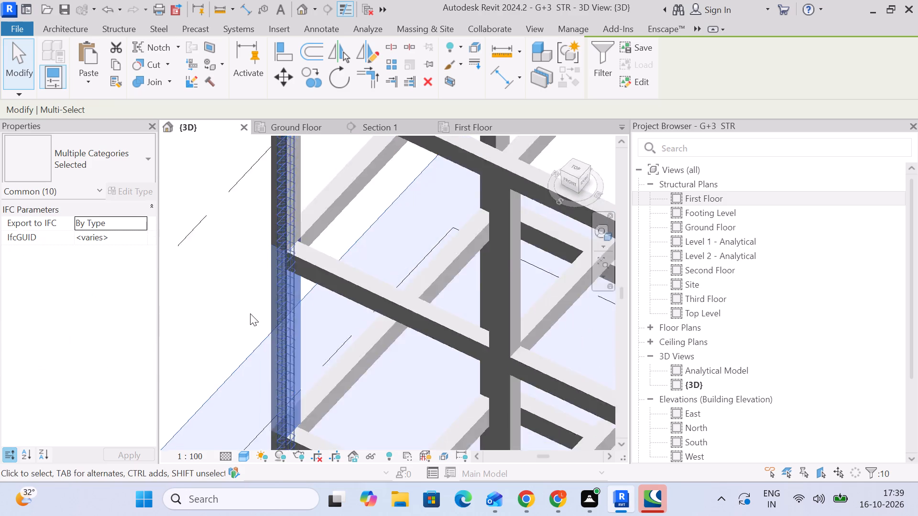
scroll(250, 313, down, 3)
click(607, 75)
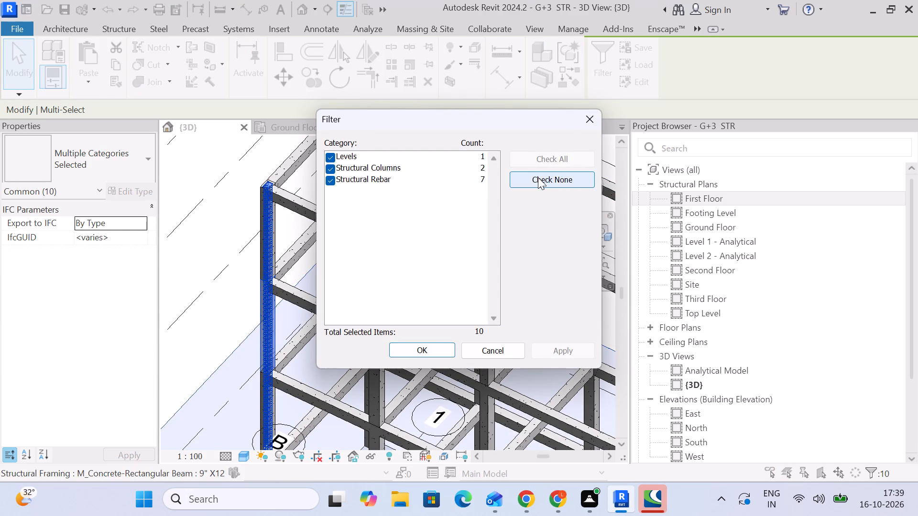
click(555, 183)
click(332, 183)
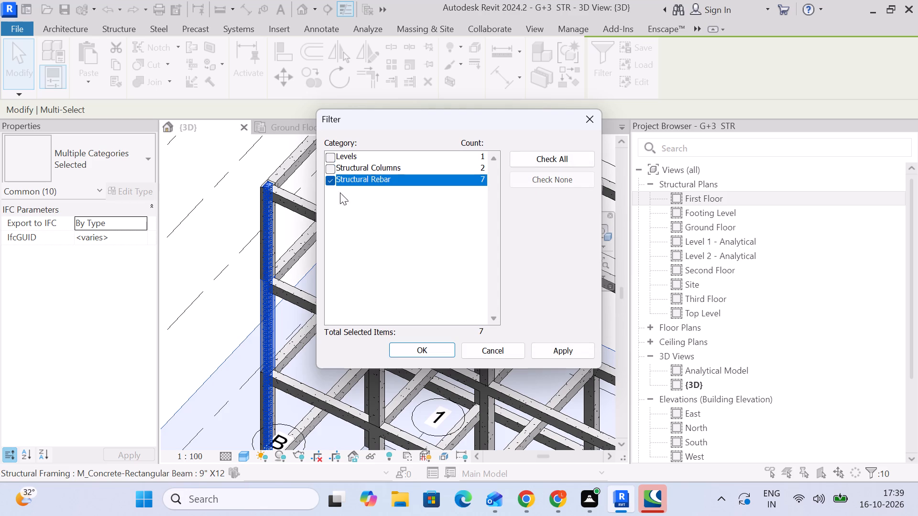
click(393, 351)
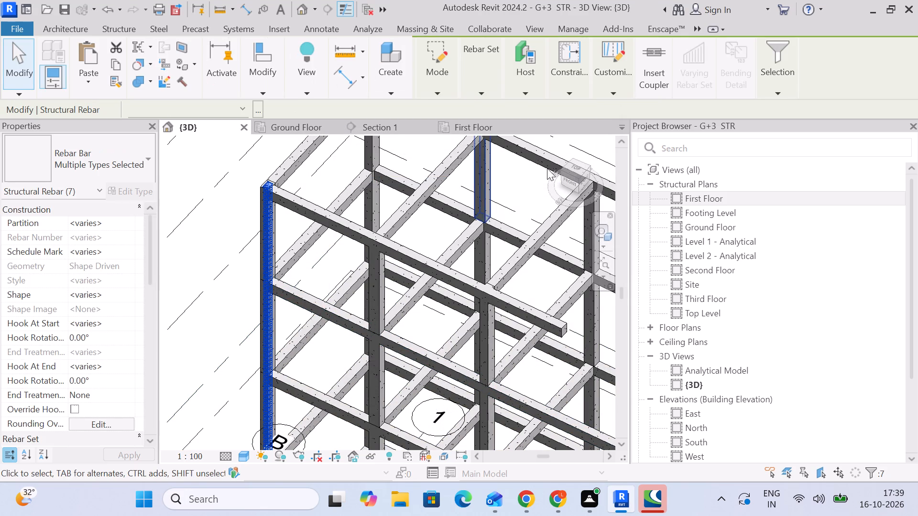
Copy the selected reinforcement from the A-1 column to the next column along grid 1, using the midpoints of their matching front edges in the Ground Floor plan.
click(284, 132)
scroll(295, 342, down, 15)
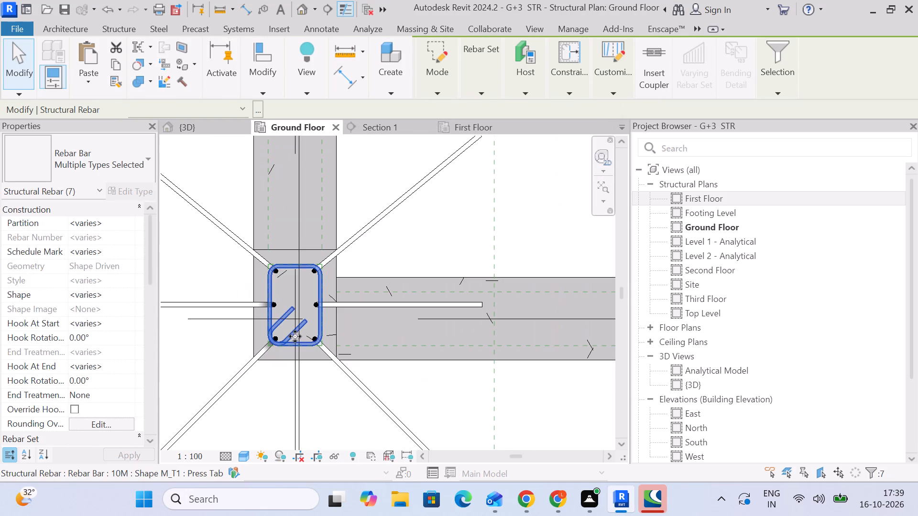
scroll(294, 337, down, 12)
middle_drag(356, 352, 305, 330)
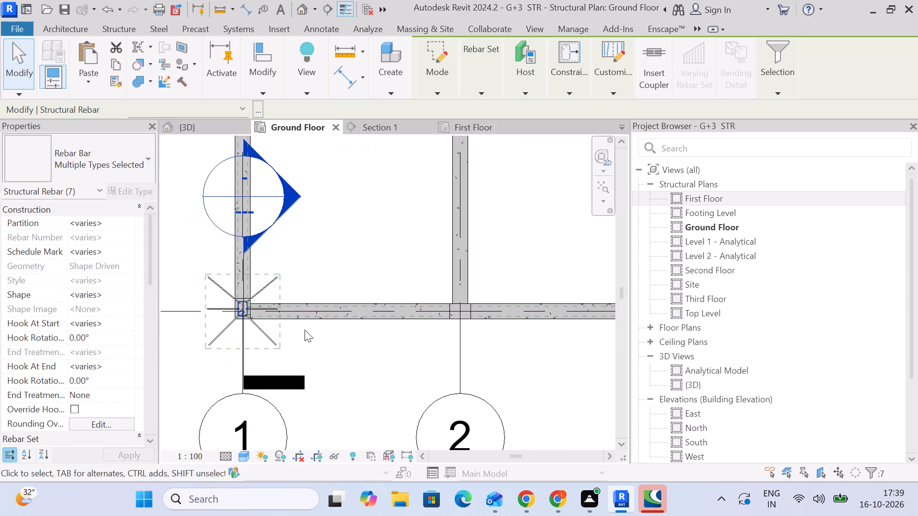
middle_drag(343, 335, 340, 335)
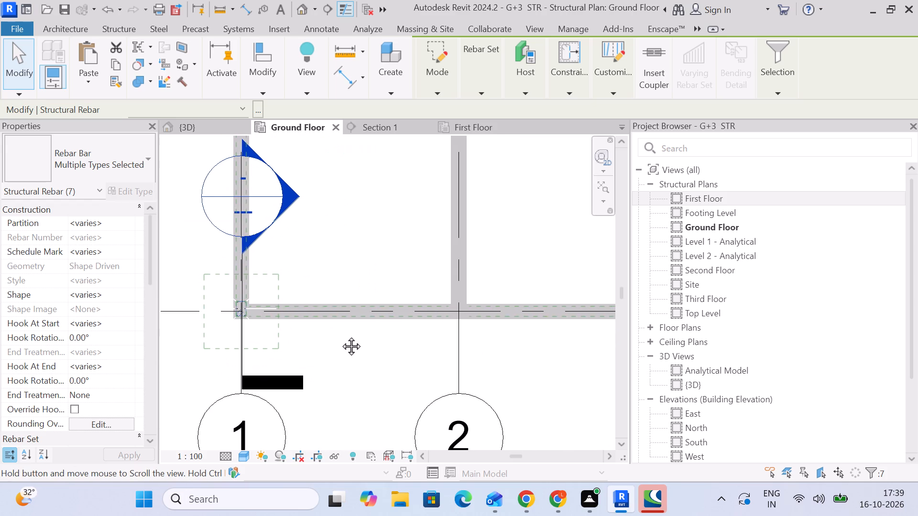
middle_drag(340, 335, 326, 338)
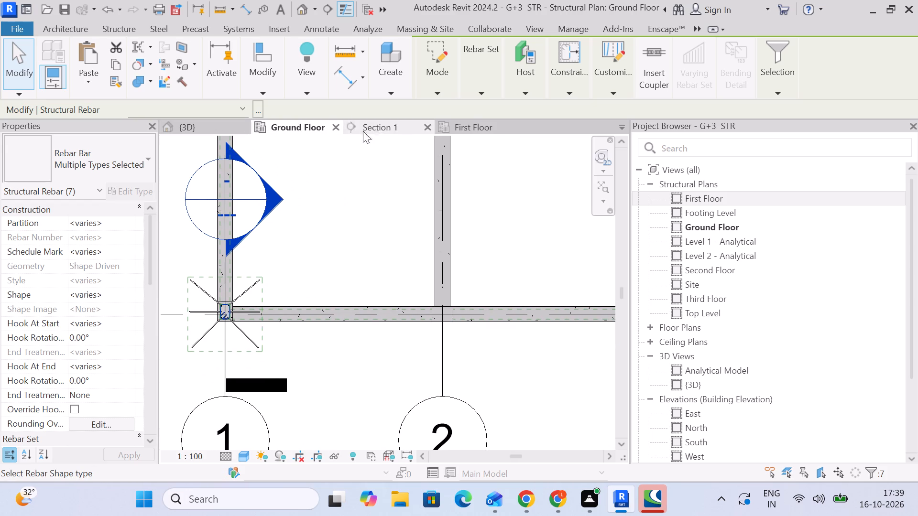
scroll(352, 257, down, 3)
middle_drag(351, 261, 311, 342)
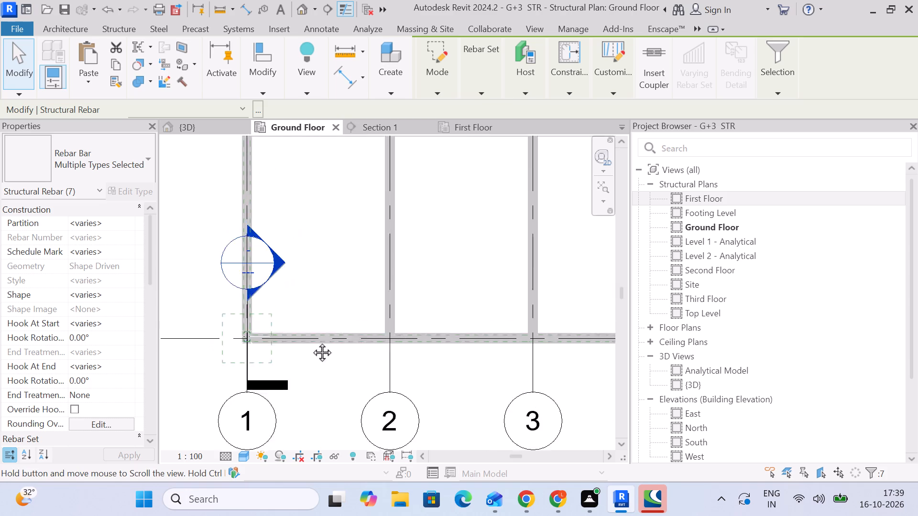
middle_drag(311, 342, 296, 377)
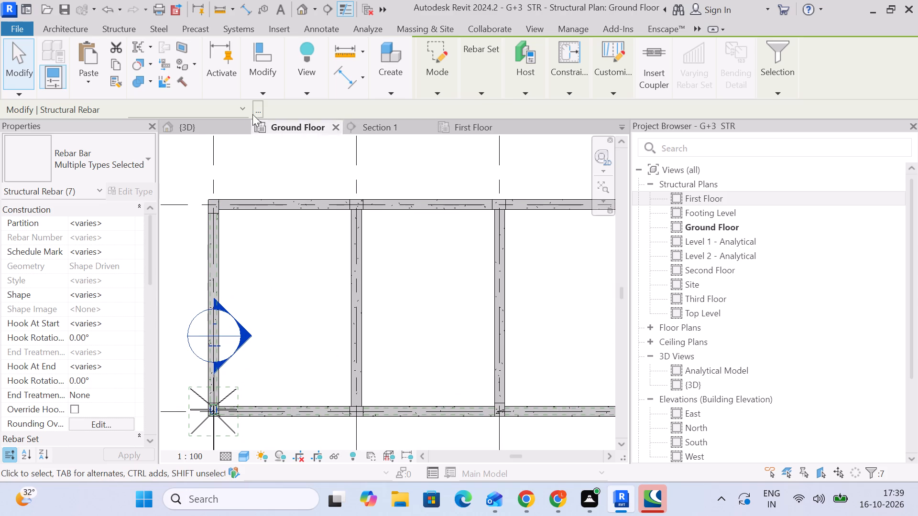
click(253, 93)
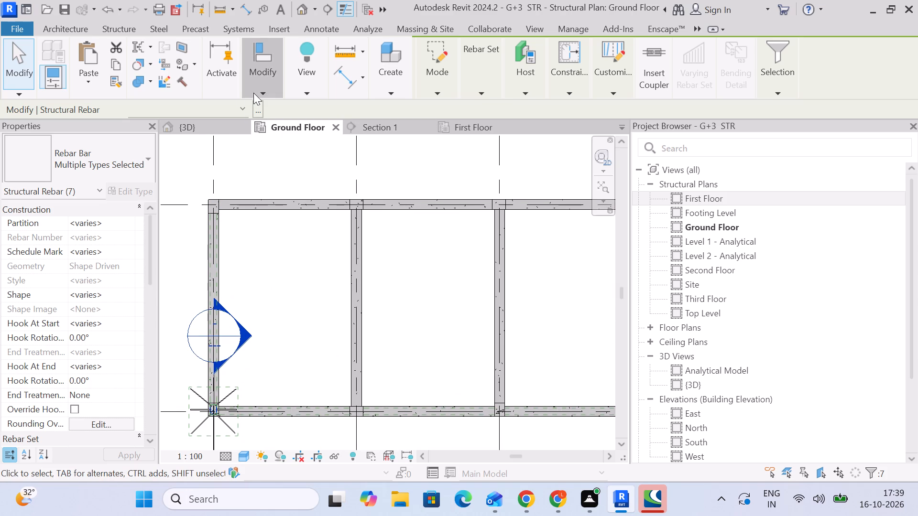
click(276, 137)
scroll(238, 433, up, 6)
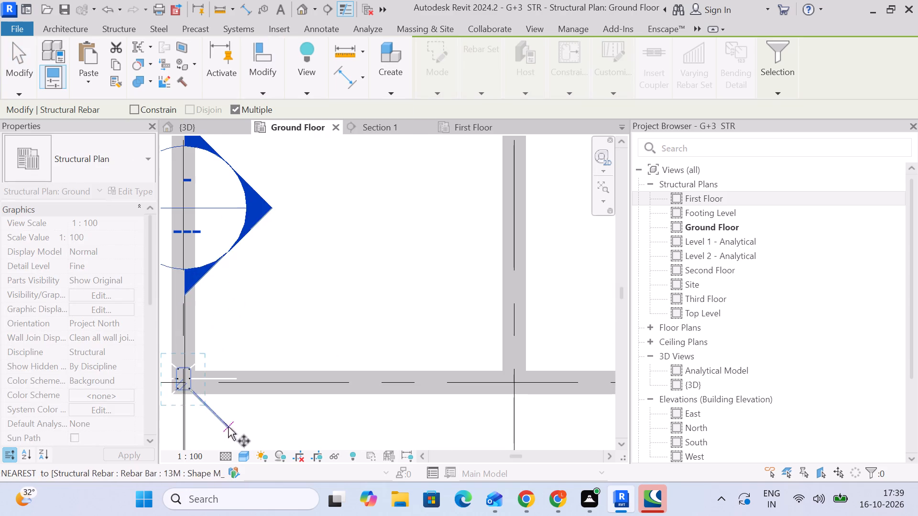
scroll(193, 406, up, 11)
middle_drag(204, 400, 361, 382)
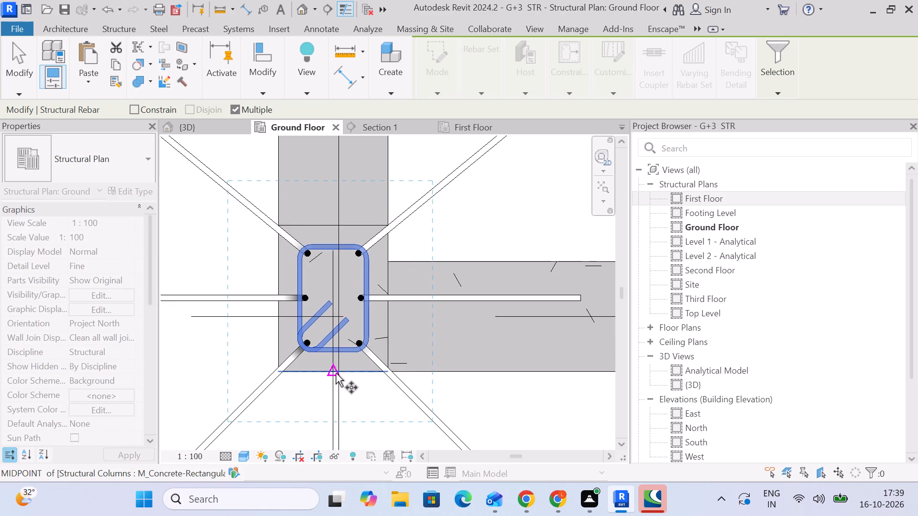
scroll(336, 373, up, 3)
click(331, 370)
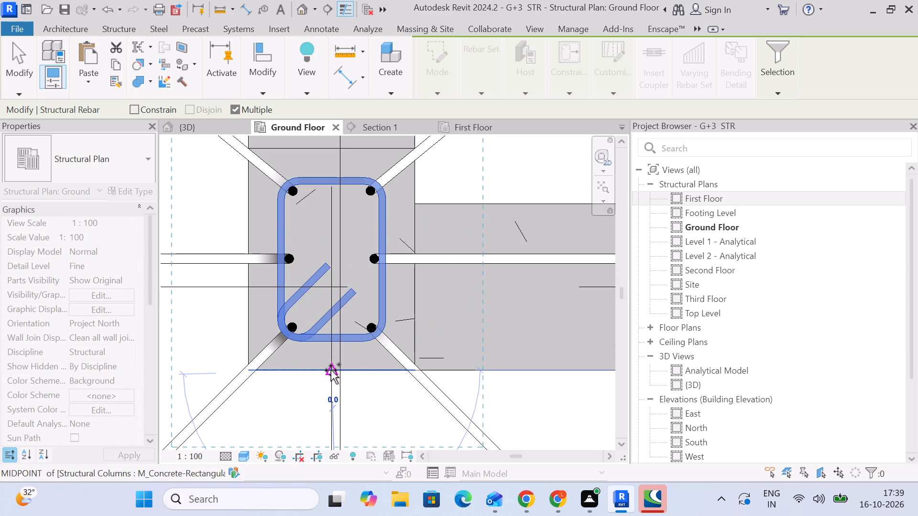
scroll(331, 368, down, 12)
scroll(322, 282, down, 4)
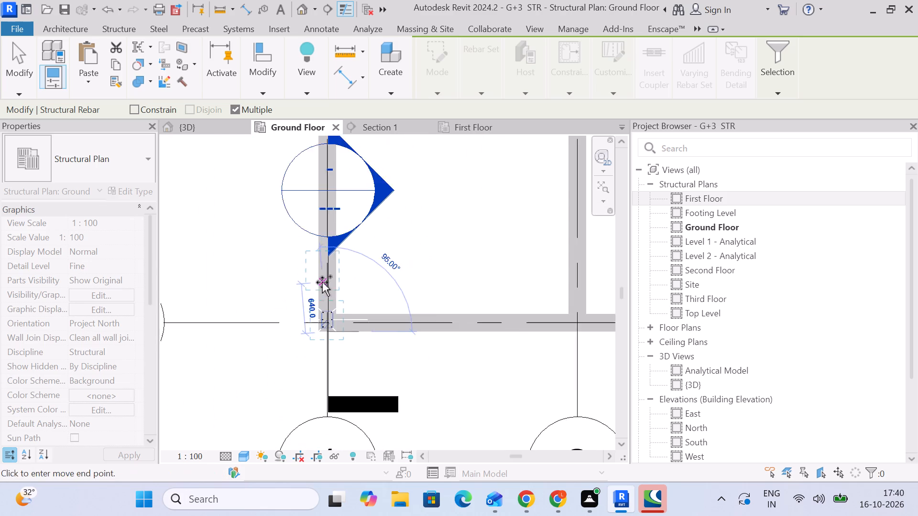
middle_drag(322, 282, 322, 488)
scroll(321, 178, up, 10)
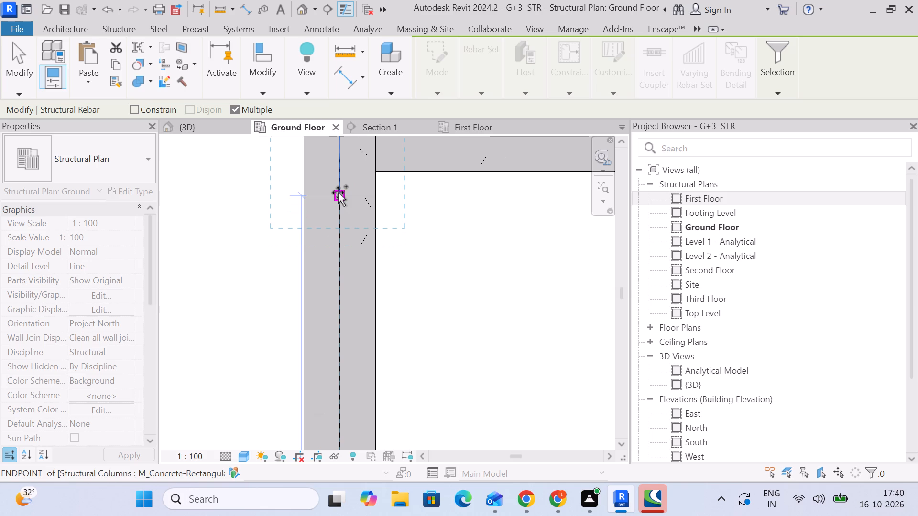
scroll(338, 195, up, 1)
middle_drag(338, 195, 337, 300)
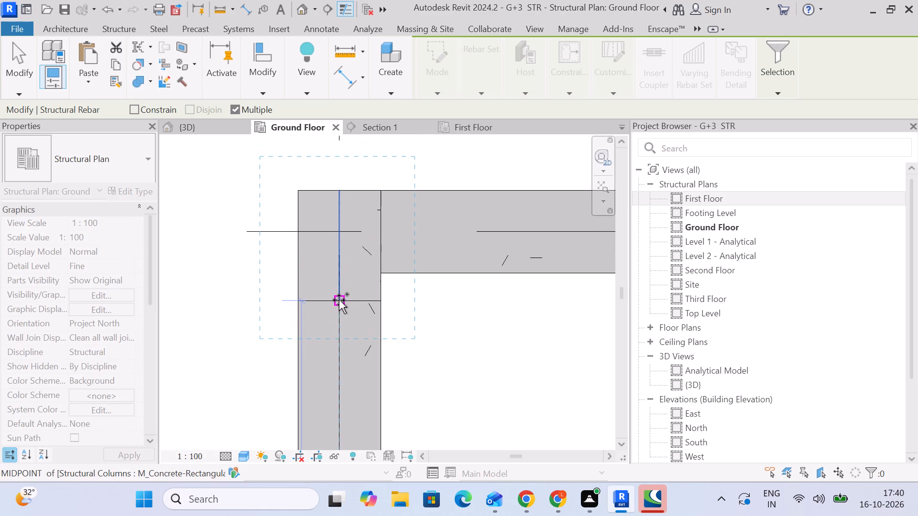
click(339, 301)
scroll(433, 325, down, 4)
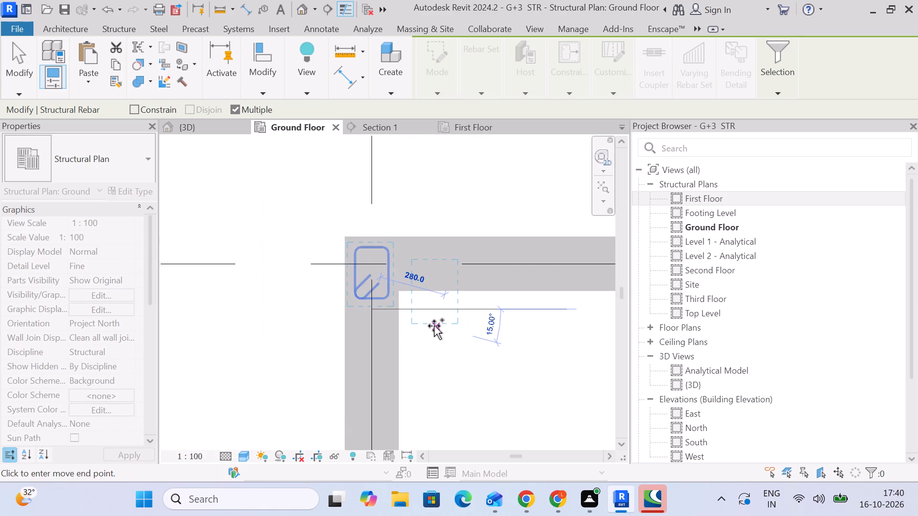
scroll(395, 294, up, 9)
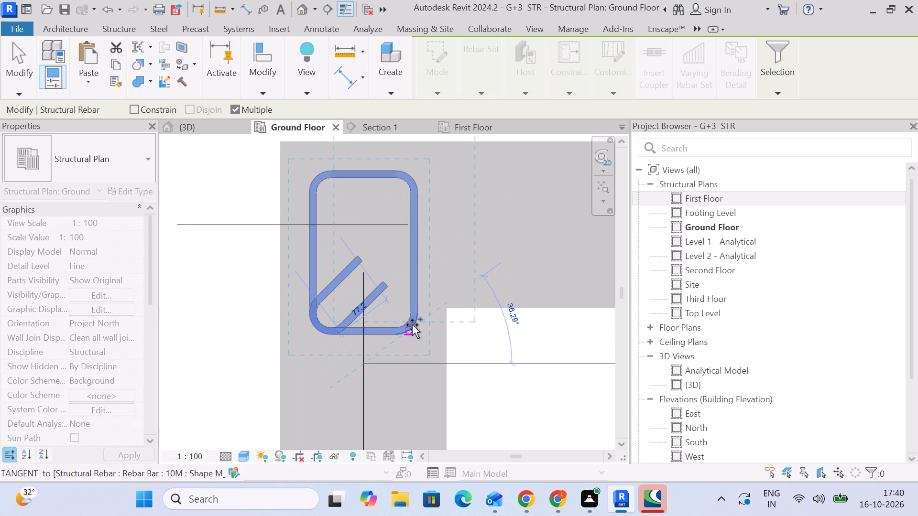
scroll(404, 326, down, 6)
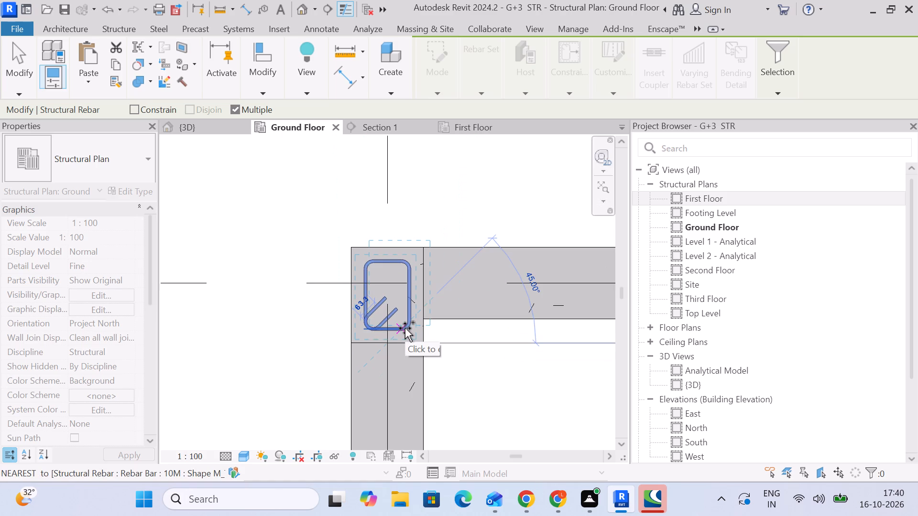
scroll(405, 328, down, 5)
key(Escape)
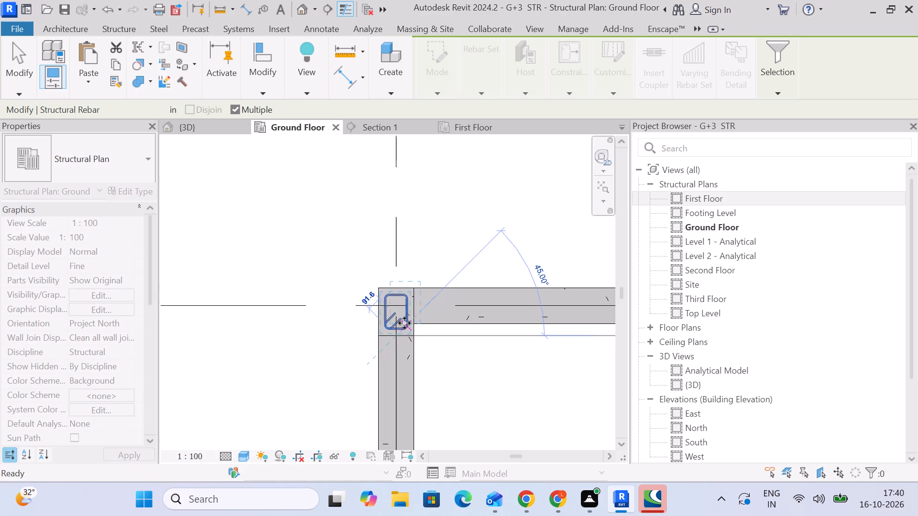
key(Escape)
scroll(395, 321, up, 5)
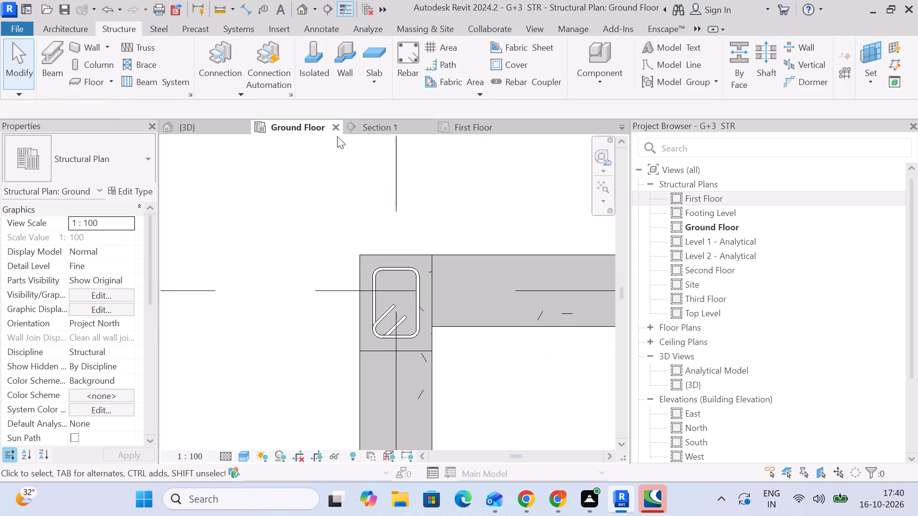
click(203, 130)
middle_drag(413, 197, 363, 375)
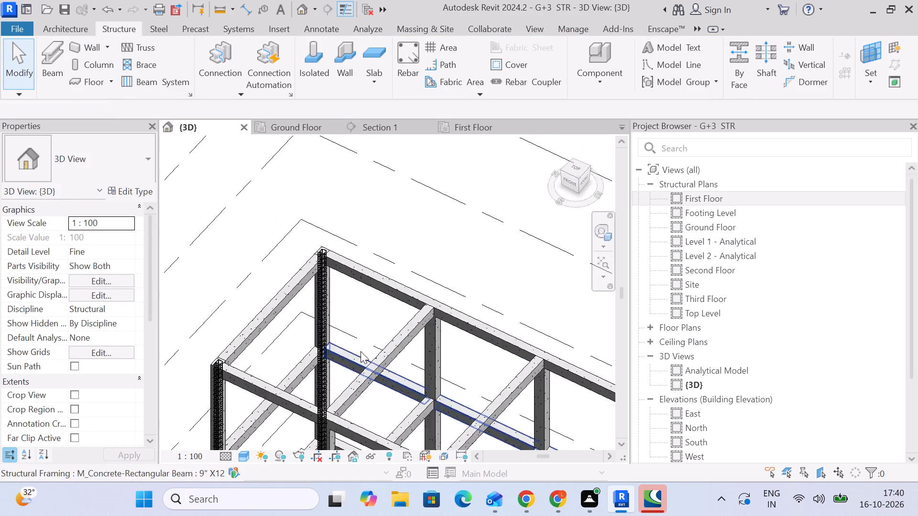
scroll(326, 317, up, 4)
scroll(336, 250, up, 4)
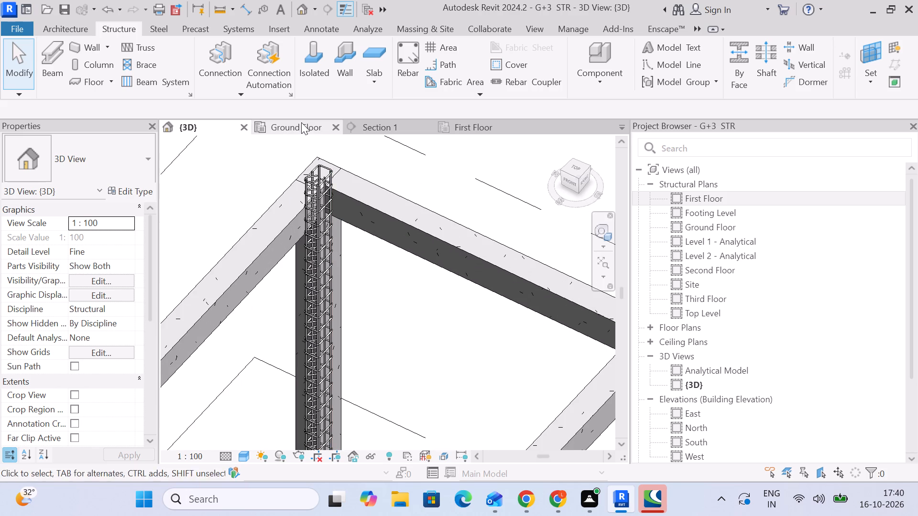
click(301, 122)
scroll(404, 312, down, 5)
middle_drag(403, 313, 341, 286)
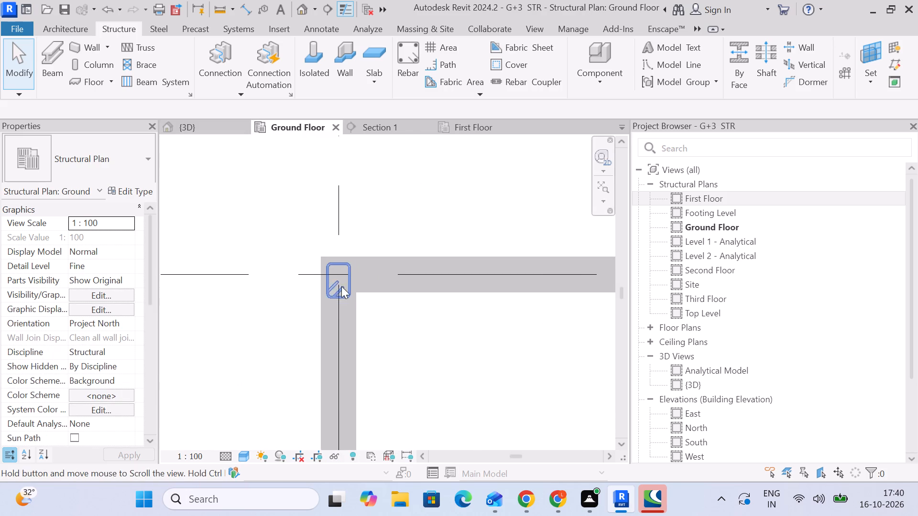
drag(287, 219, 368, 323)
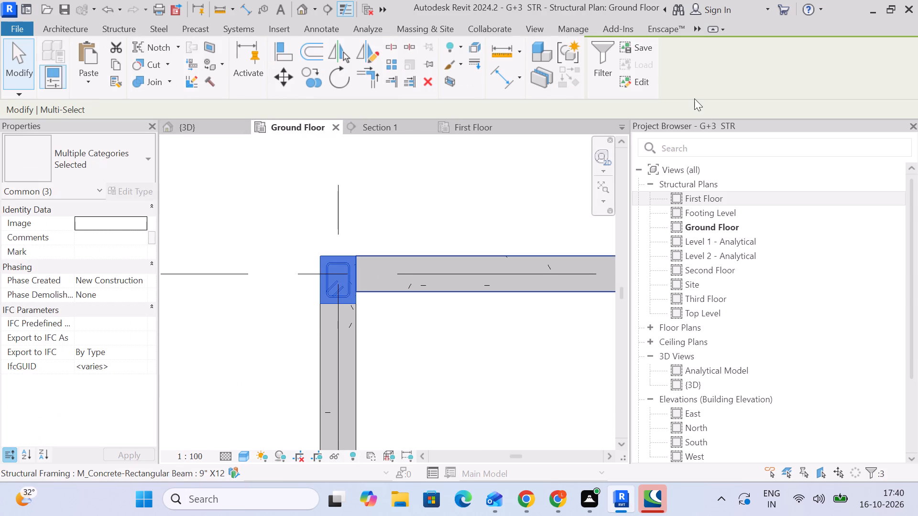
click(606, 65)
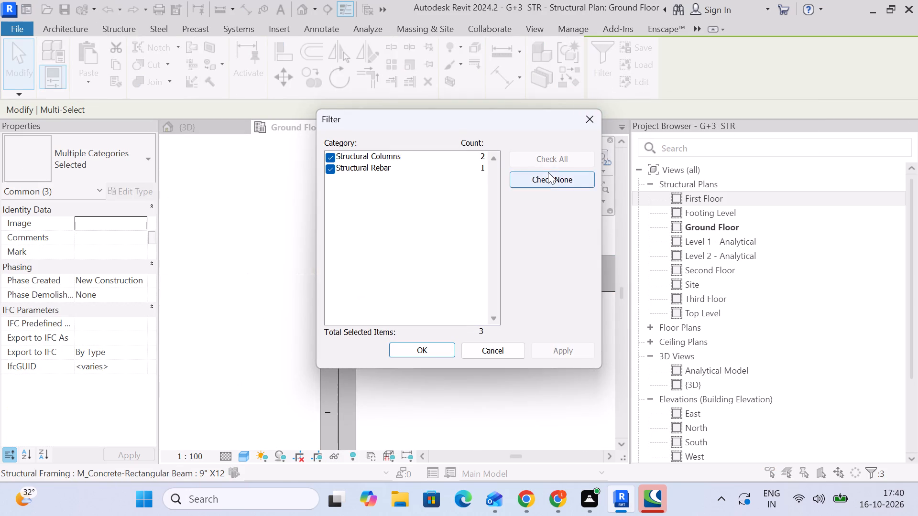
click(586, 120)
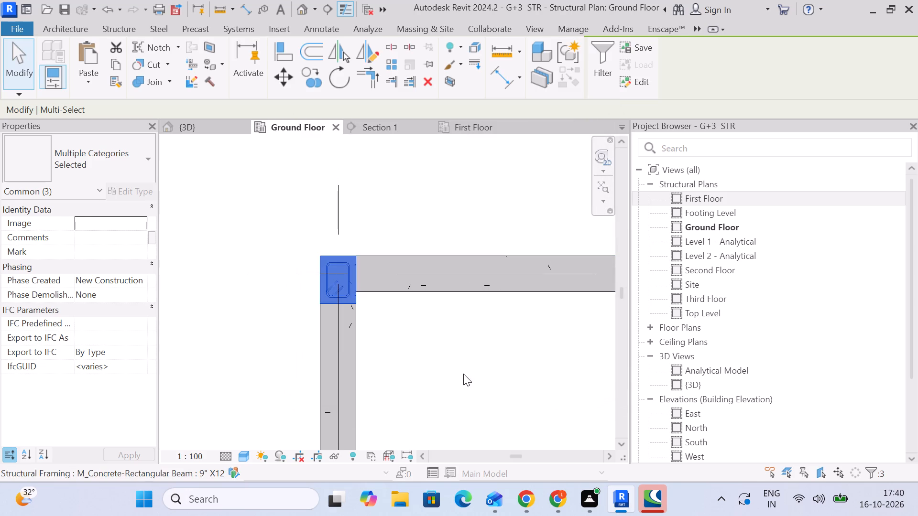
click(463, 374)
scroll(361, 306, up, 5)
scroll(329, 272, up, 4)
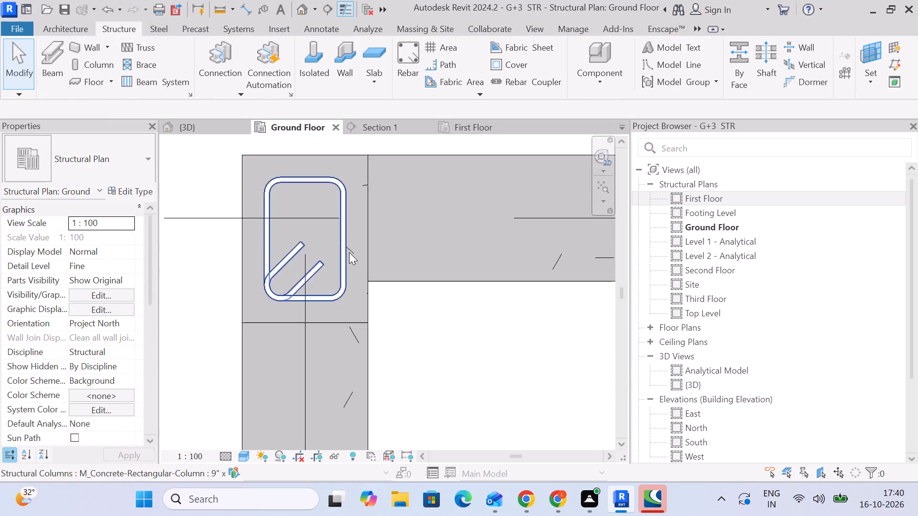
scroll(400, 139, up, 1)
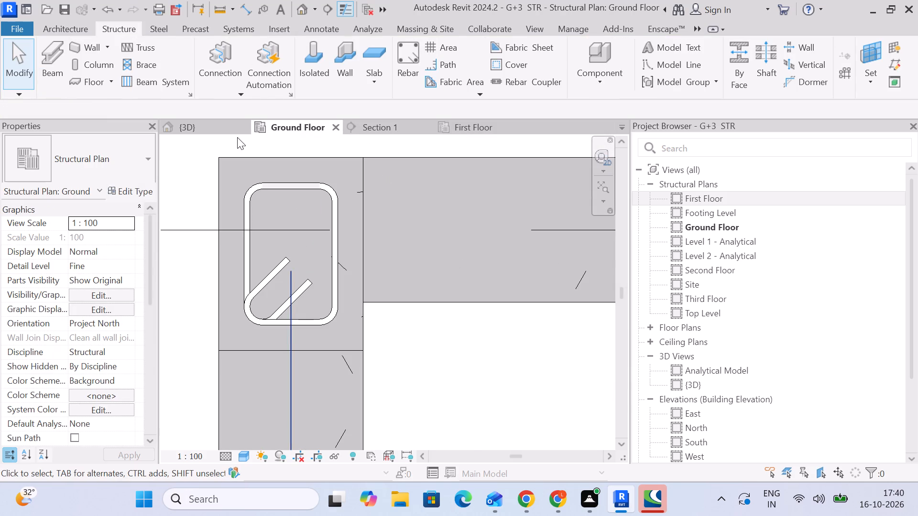
Turn off View Unobscured in Ground Floor, Analytical Model and {3D} for only the Structural Rebar copied into the second column on grid 1.
click(193, 127)
scroll(323, 295, up, 9)
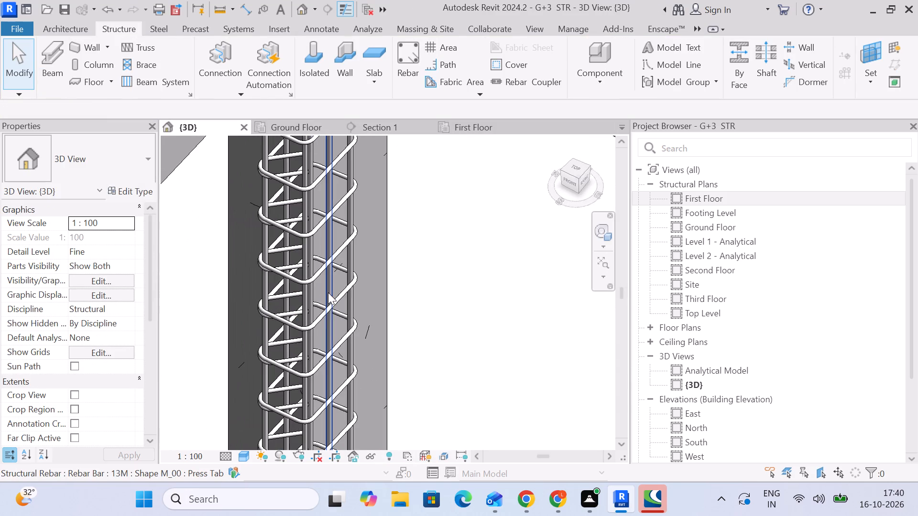
click(328, 292)
scroll(308, 292, up, 4)
scroll(306, 290, down, 6)
scroll(305, 290, up, 1)
scroll(305, 298, down, 4)
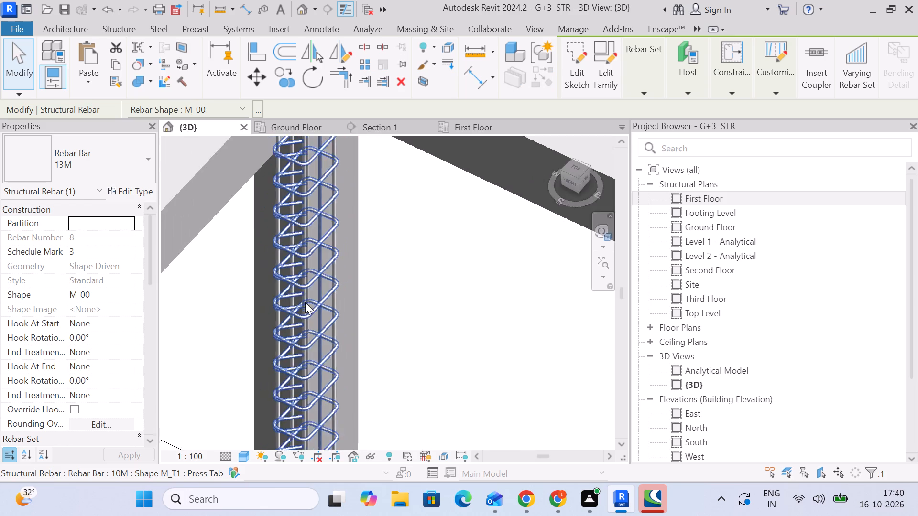
click(405, 301)
drag(444, 278, 246, 290)
click(607, 65)
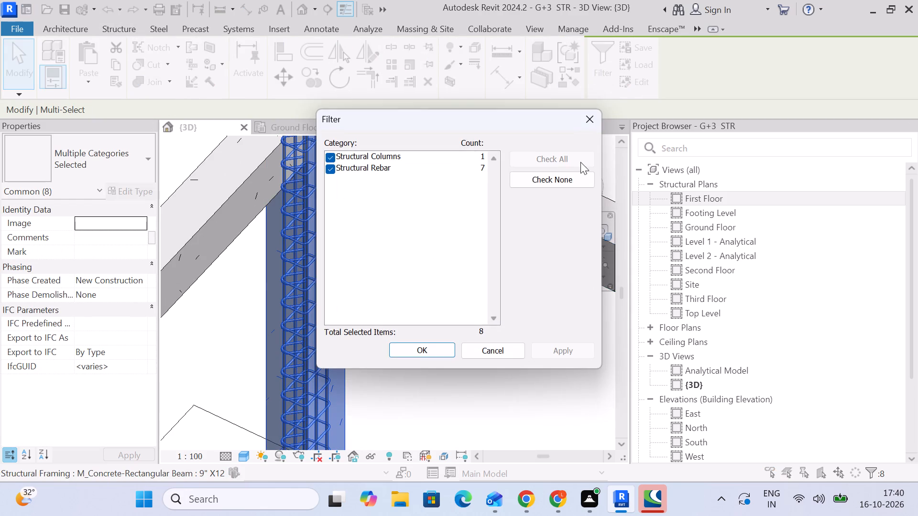
drag(580, 172, 573, 182)
drag(331, 169, 336, 171)
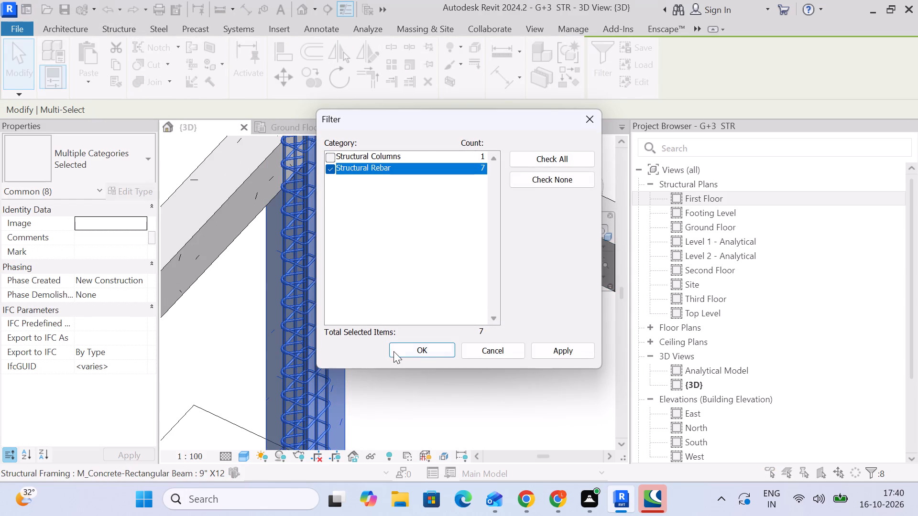
click(394, 344)
scroll(101, 345, down, 5)
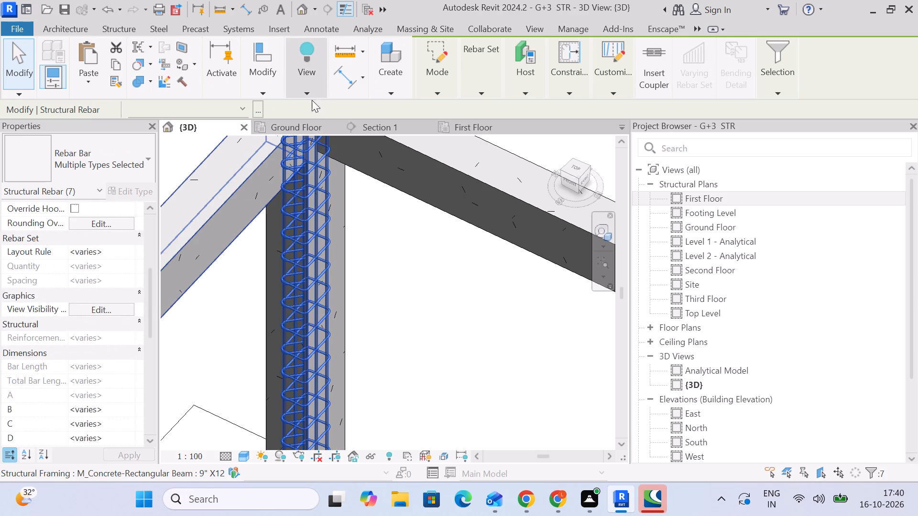
click(310, 122)
click(119, 309)
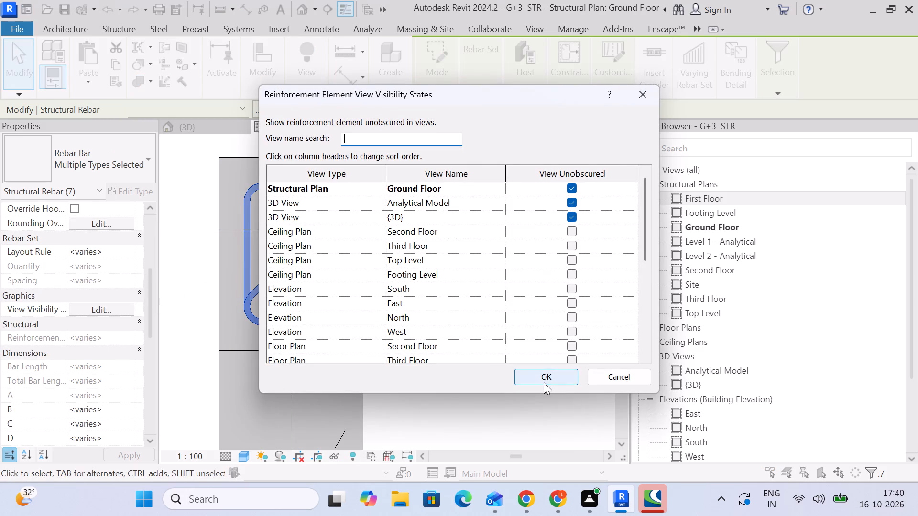
click(571, 216)
click(573, 203)
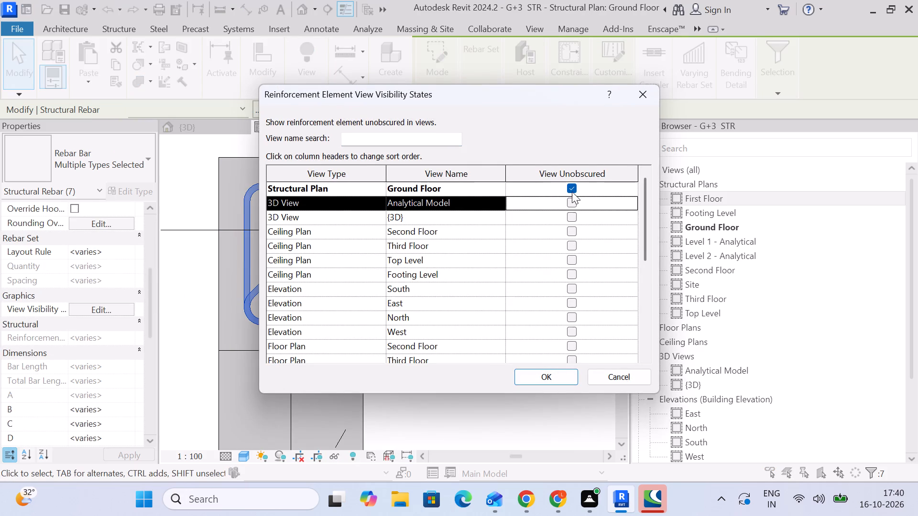
click(571, 187)
click(564, 378)
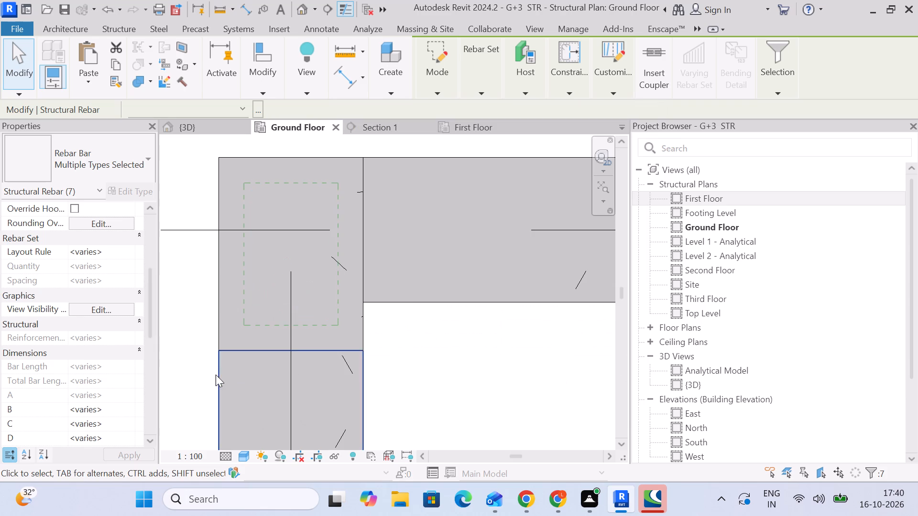
Turn on View Unobscured in Ground Floor, Analytical Model and {3D} for the seven selected Structural Rebar elements.
click(108, 315)
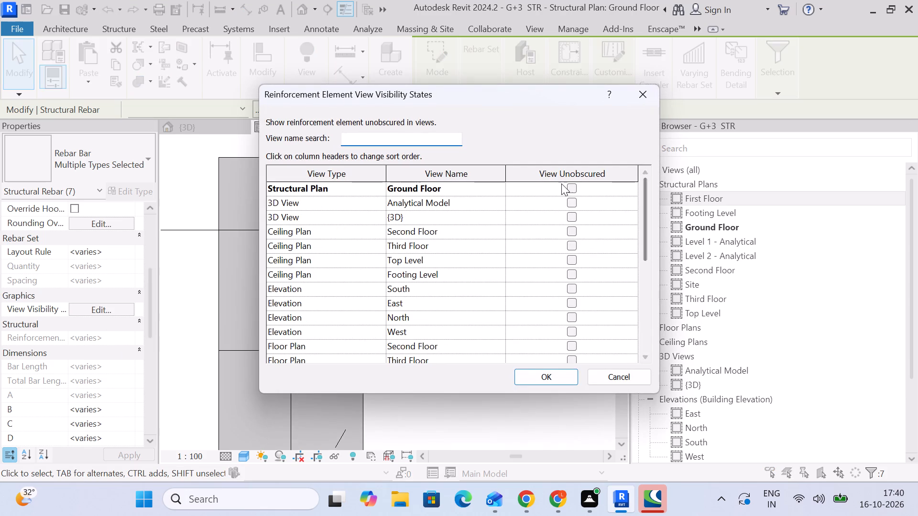
click(560, 183)
click(568, 188)
click(573, 203)
click(573, 214)
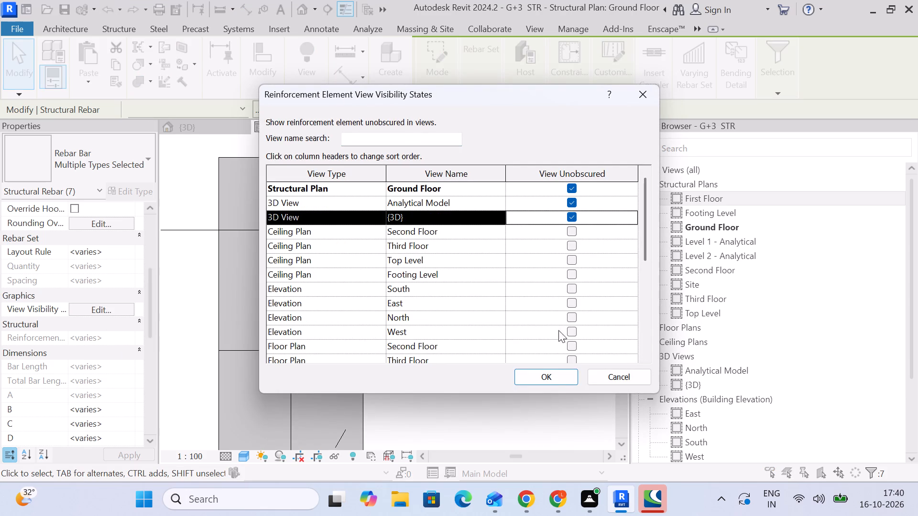
click(552, 376)
click(519, 368)
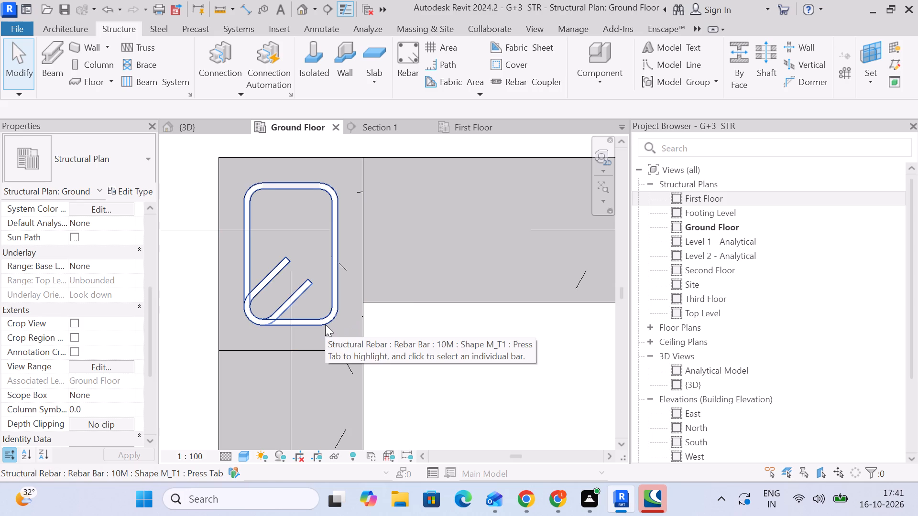
Examine the corner column's bars and ties in the First Floor plan for comparison with the Ground Floor plan.
click(488, 134)
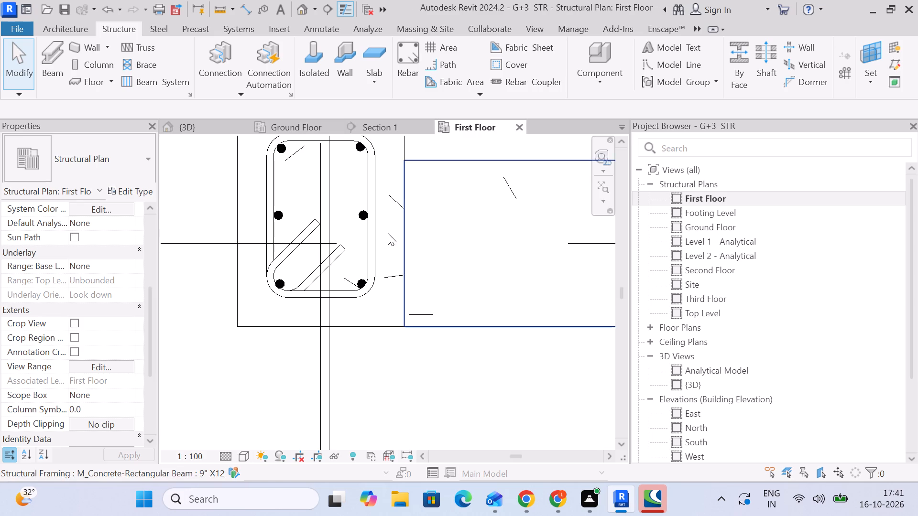
scroll(390, 233, down, 20)
middle_drag(399, 239, 359, 511)
scroll(361, 511, down, 1)
scroll(361, 474, up, 10)
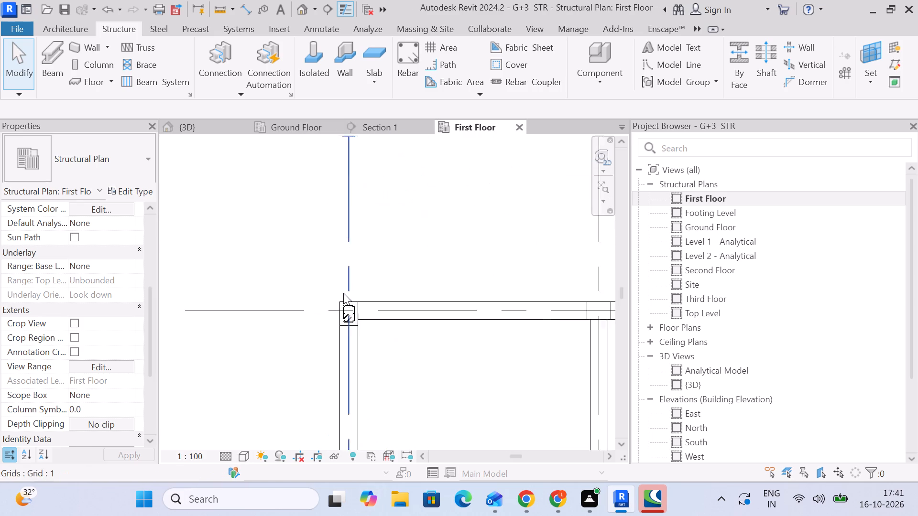
scroll(343, 293, up, 6)
middle_drag(391, 397, 420, 312)
scroll(391, 397, up, 1)
click(396, 138)
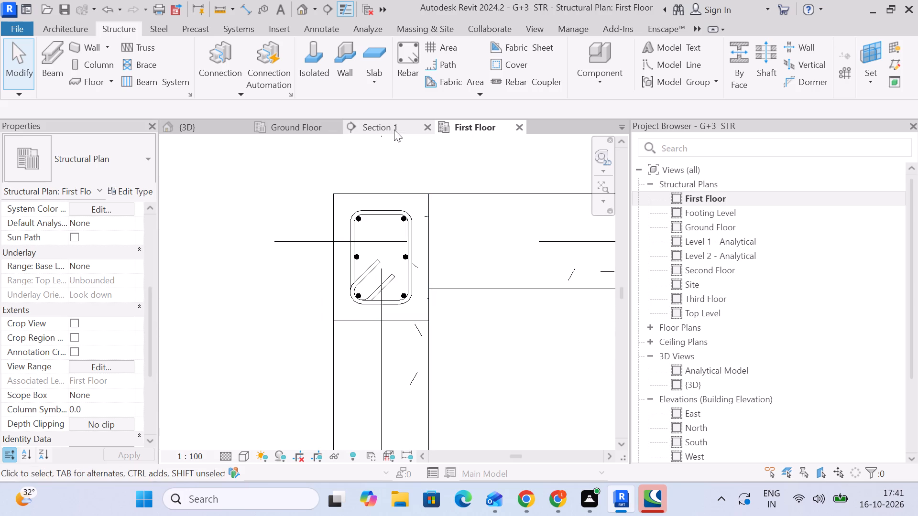
click(394, 129)
Reopen the Ground Floor structural plan as a docked view and set its visual style to Hidden Line.
drag(308, 130, 303, 135)
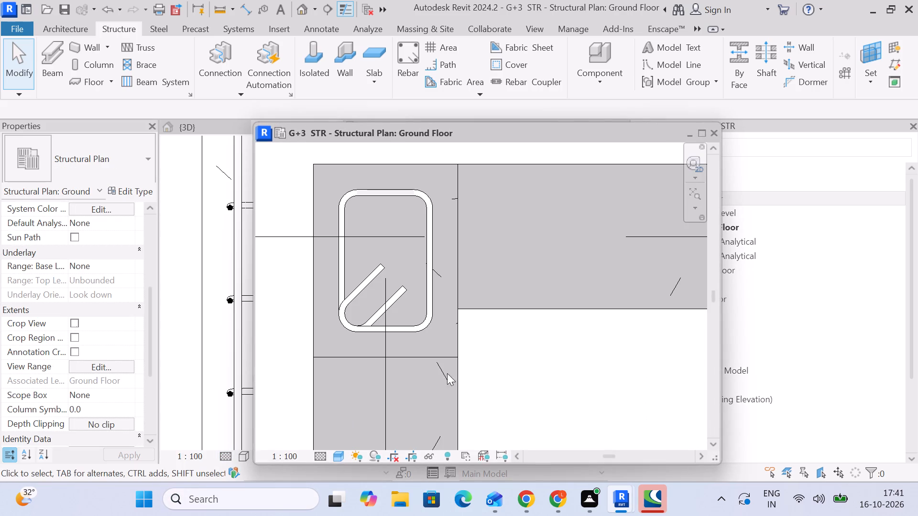
click(714, 131)
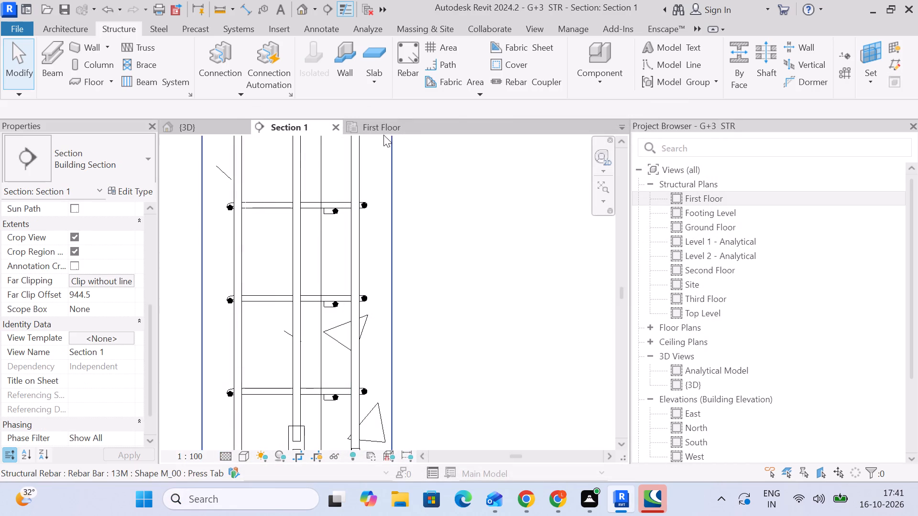
double_click(727, 230)
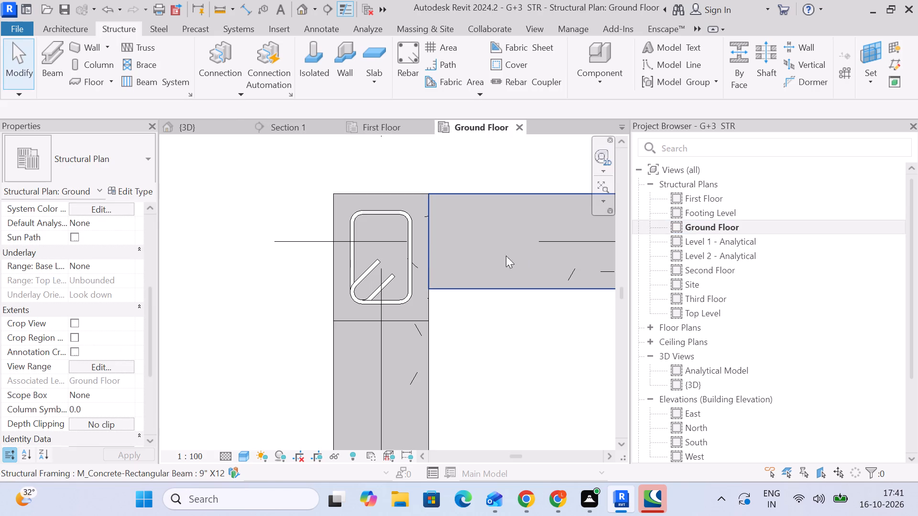
scroll(409, 245, up, 5)
middle_drag(467, 371, 412, 307)
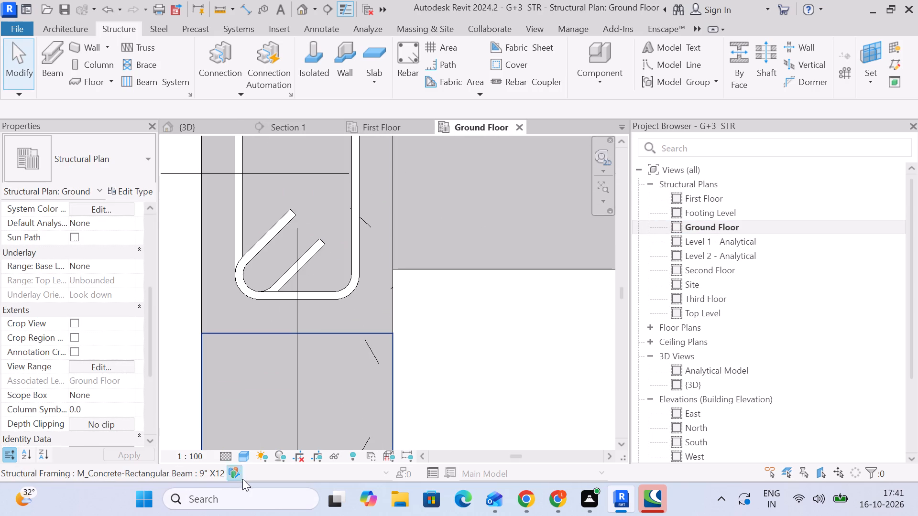
click(244, 461)
click(275, 385)
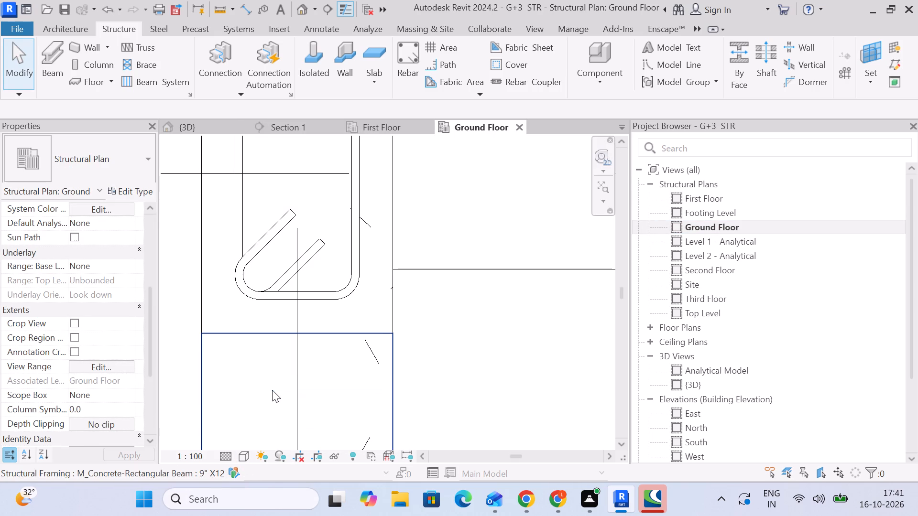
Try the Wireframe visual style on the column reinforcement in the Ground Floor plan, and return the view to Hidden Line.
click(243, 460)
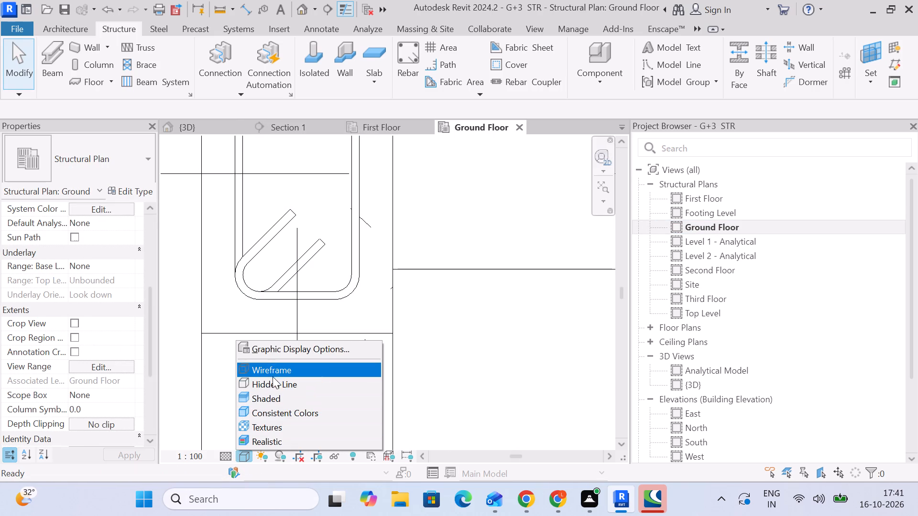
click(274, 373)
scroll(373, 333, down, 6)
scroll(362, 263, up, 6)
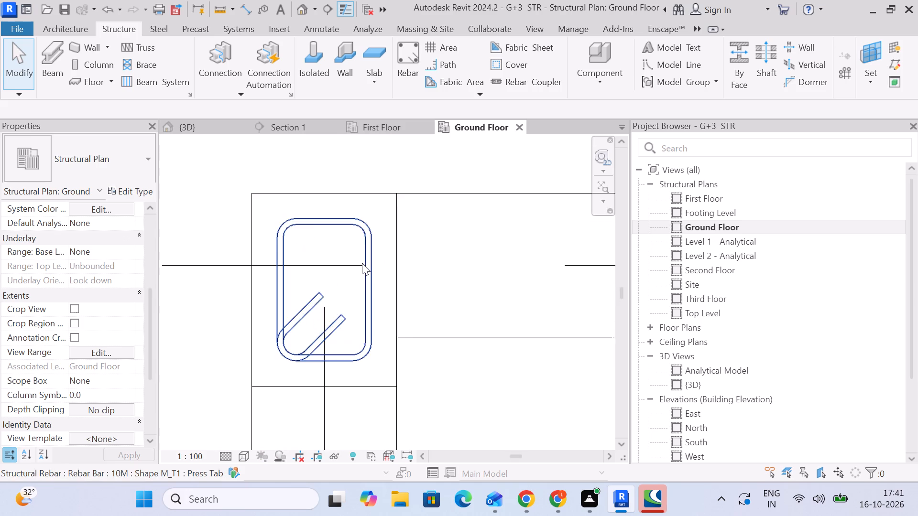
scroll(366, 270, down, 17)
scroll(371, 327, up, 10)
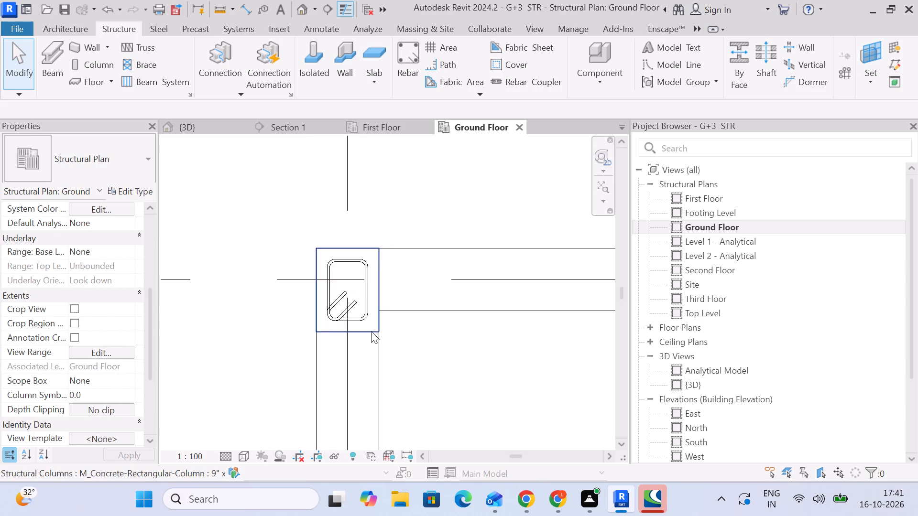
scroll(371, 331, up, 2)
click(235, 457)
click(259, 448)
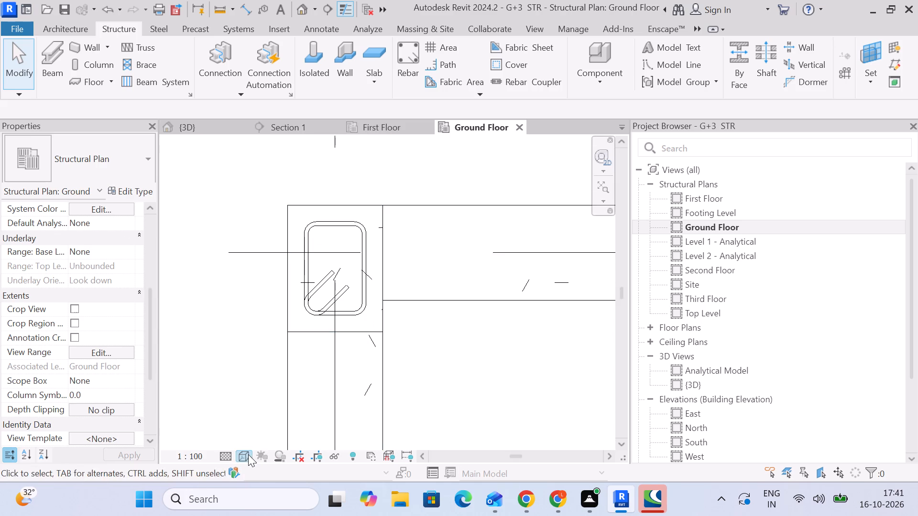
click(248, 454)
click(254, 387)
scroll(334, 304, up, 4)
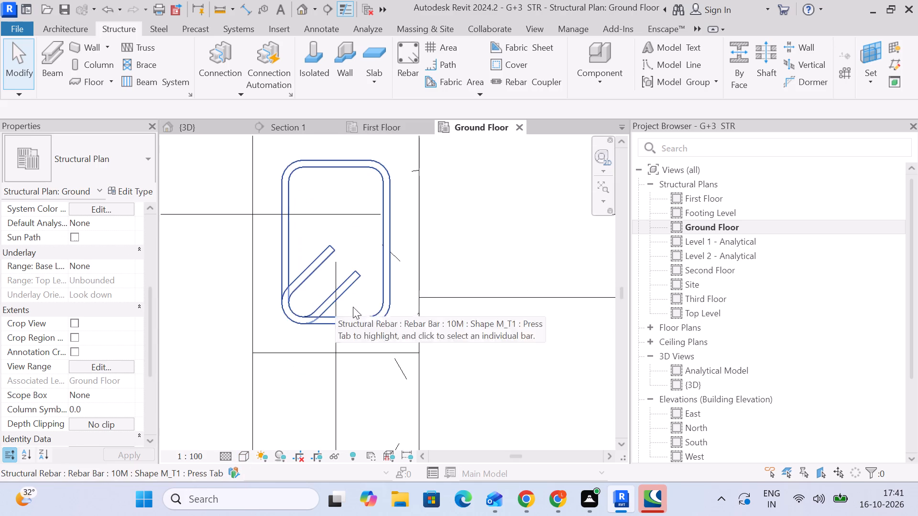
Examine the column's couplers, vertical bars and ties in Section 1, from the footing to the upper floors.
click(480, 371)
scroll(488, 368, down, 5)
middle_drag(488, 356, 409, 322)
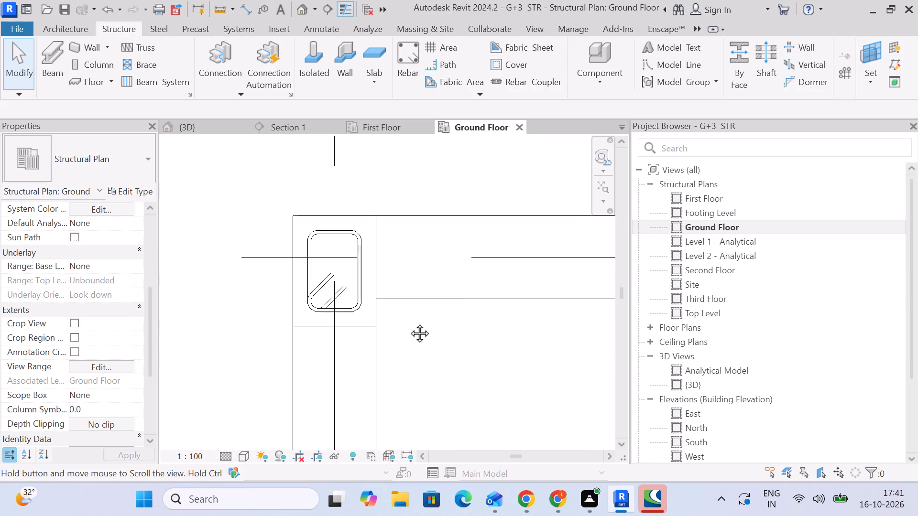
middle_drag(409, 322, 407, 322)
scroll(426, 370, down, 4)
middle_drag(424, 372, 302, 325)
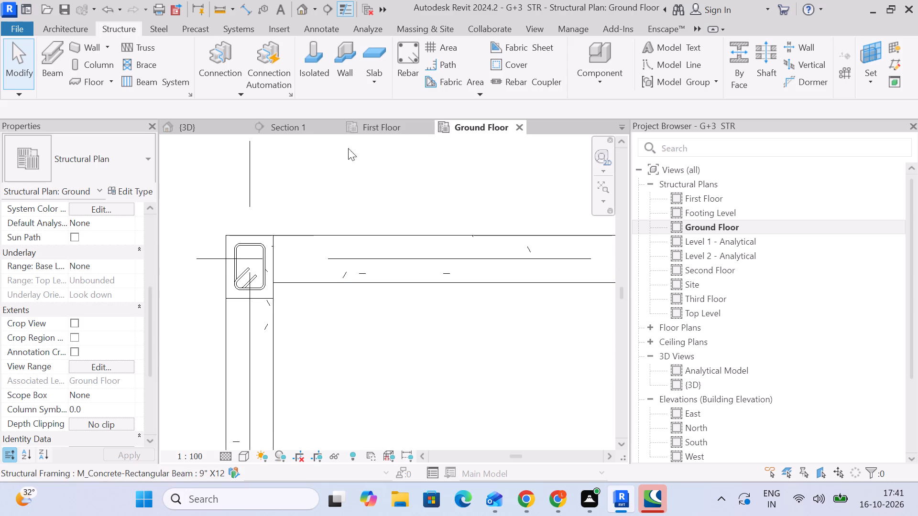
click(386, 129)
click(300, 133)
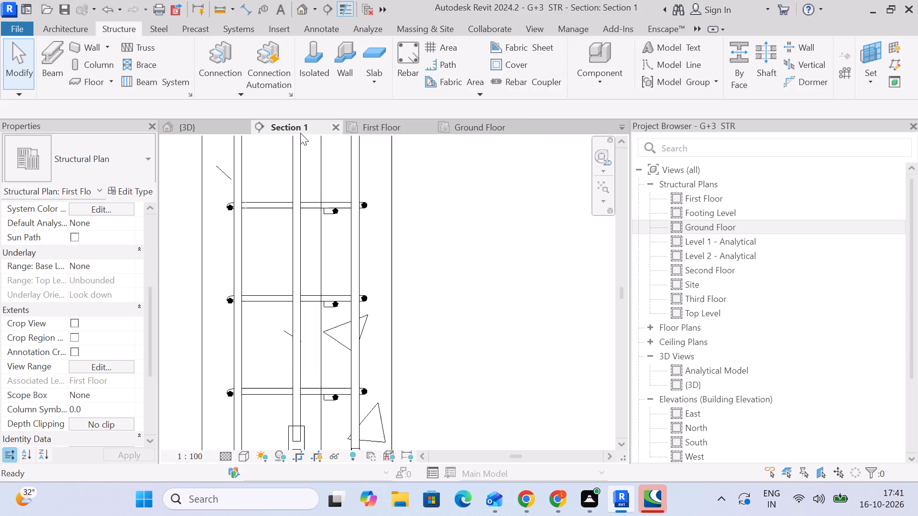
scroll(335, 239, down, 10)
scroll(341, 313, up, 9)
scroll(296, 314, down, 11)
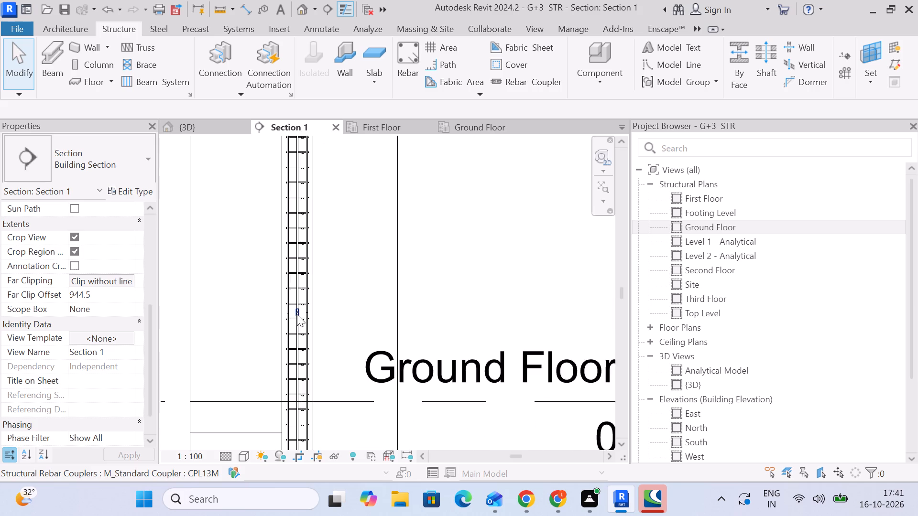
scroll(297, 314, down, 5)
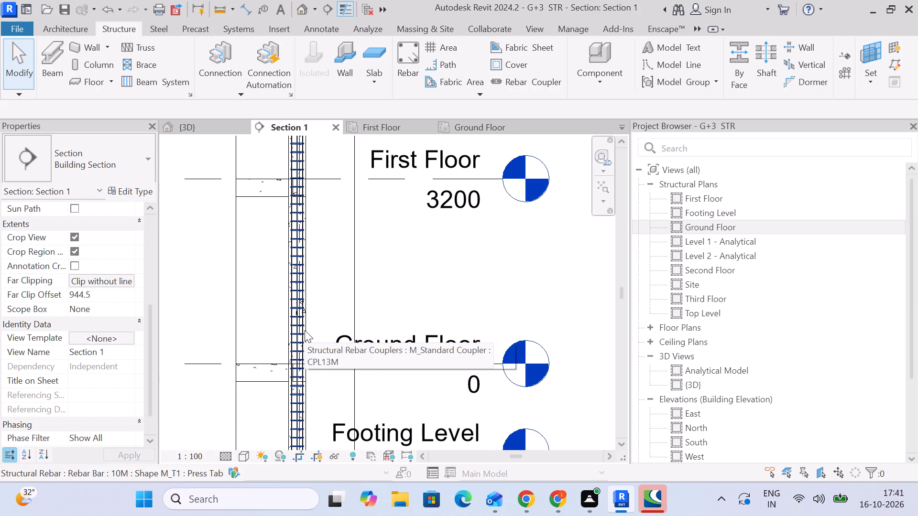
scroll(305, 330, up, 7)
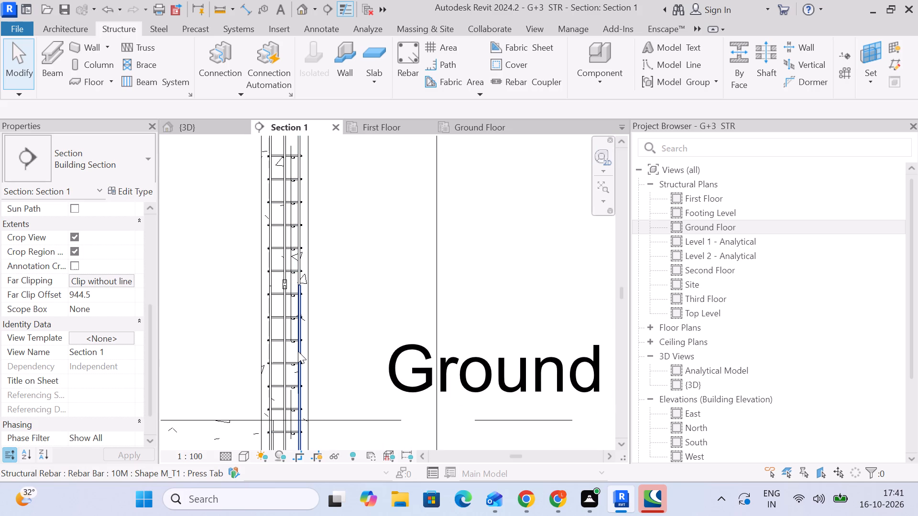
click(302, 400)
scroll(308, 399, down, 14)
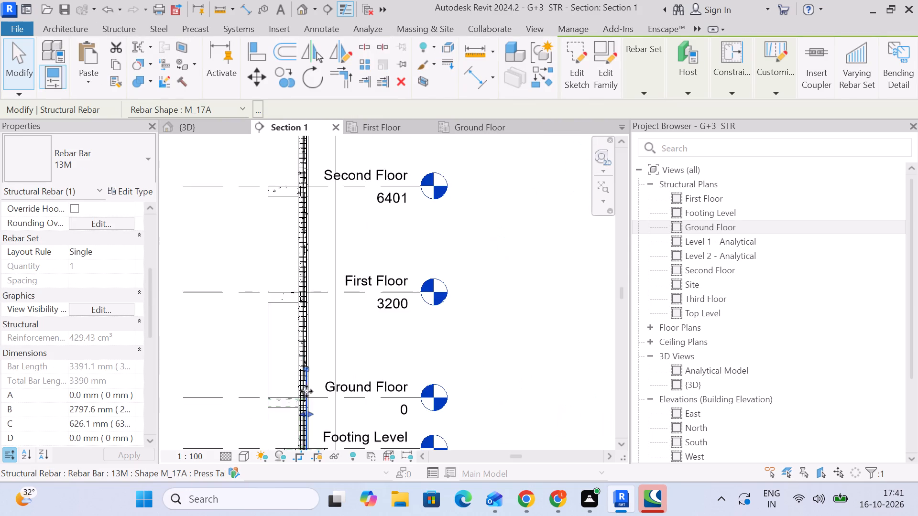
scroll(306, 391, down, 1)
click(496, 387)
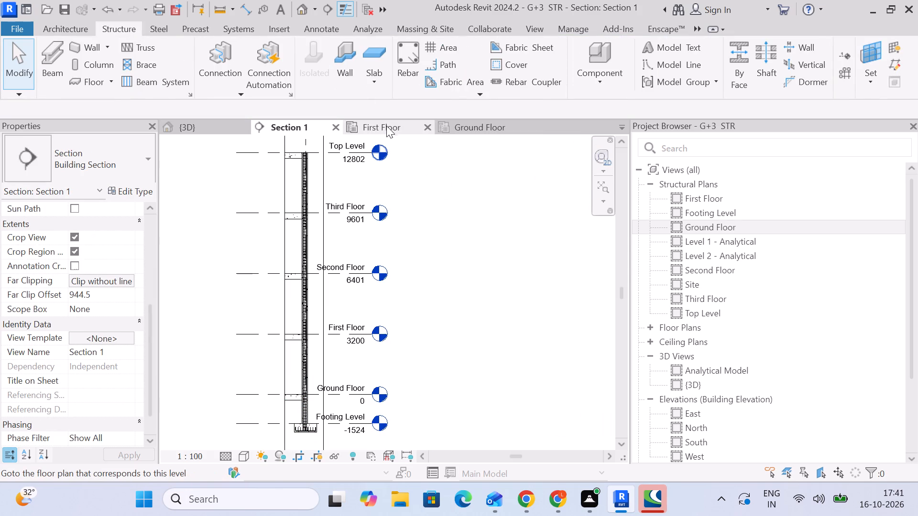
Examine the reinforced columns along grid 1 in 3D, from the top beams down to the footings at grids A and B.
click(470, 129)
scroll(345, 316, down, 6)
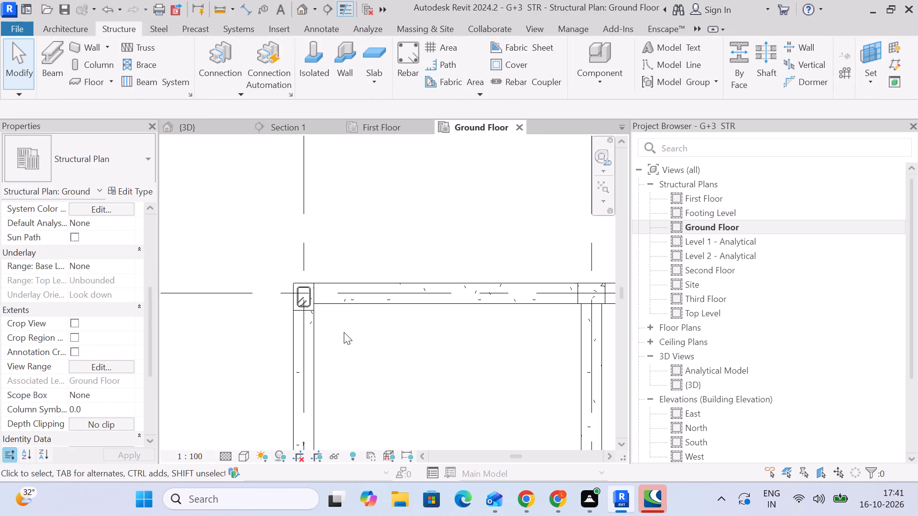
click(195, 126)
scroll(256, 316, down, 5)
scroll(301, 355, down, 4)
middle_drag(328, 360, 362, 214)
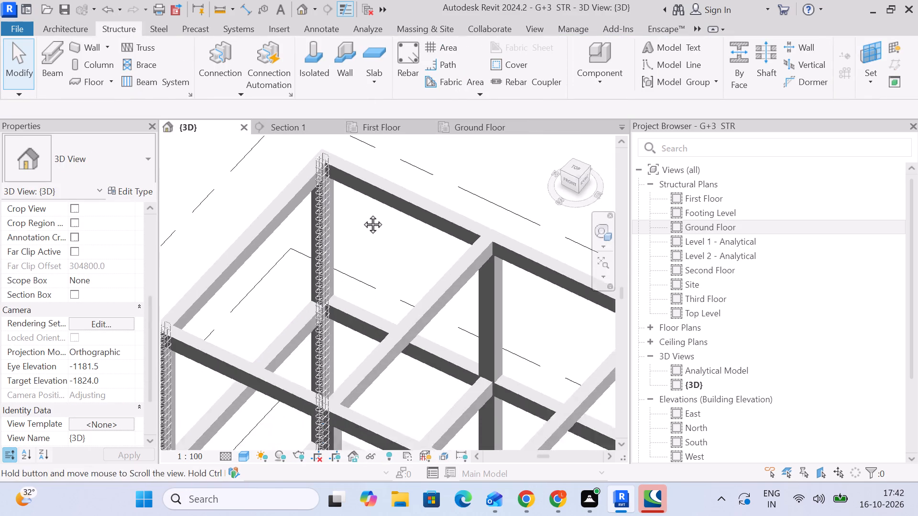
middle_drag(362, 214, 363, 206)
middle_drag(294, 423, 329, 157)
middle_drag(400, 320, 391, 136)
middle_drag(372, 381, 387, 314)
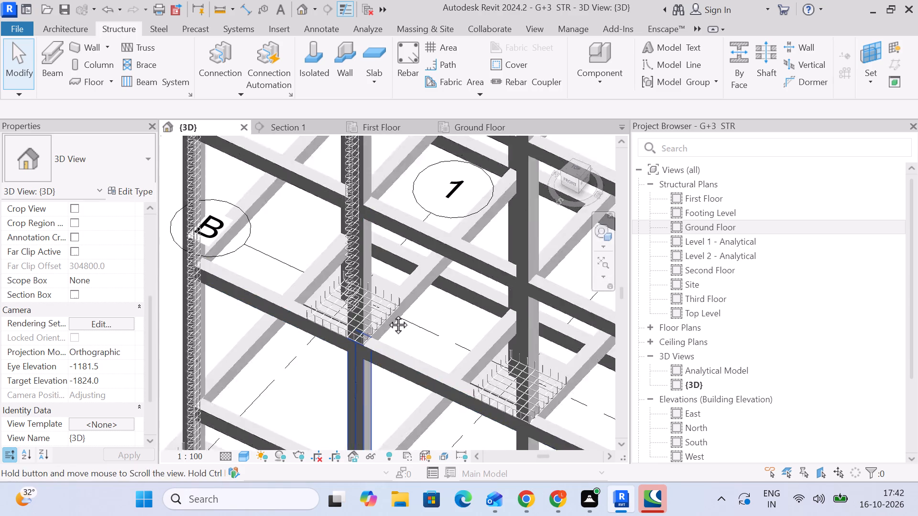
middle_drag(387, 314, 386, 226)
scroll(339, 243, down, 4)
middle_drag(339, 247, 464, 325)
scroll(440, 307, up, 1)
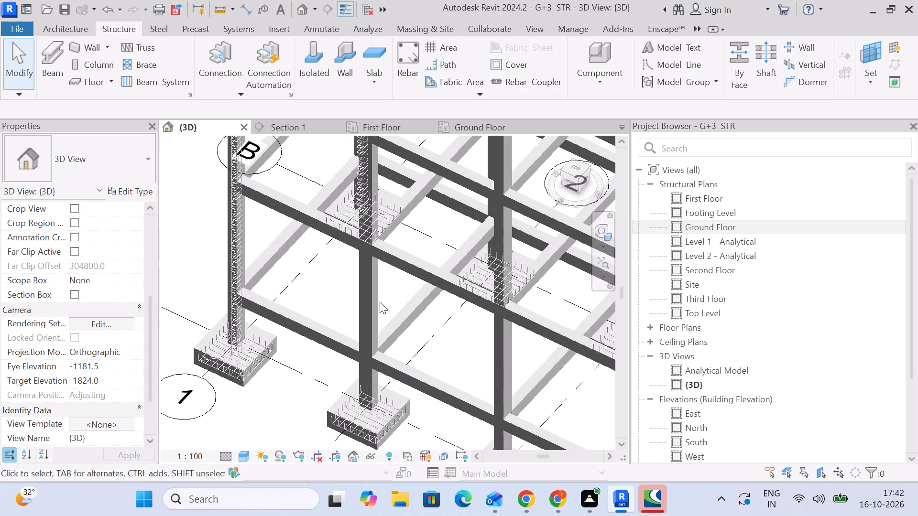
shift+middle_drag(302, 297, 428, 280)
middle_drag(179, 252, 495, 444)
scroll(441, 432, up, 4)
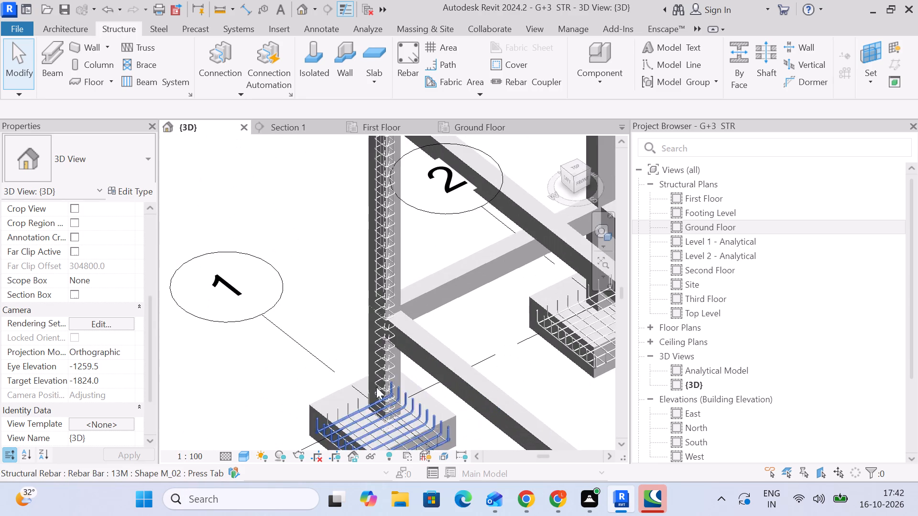
scroll(353, 326, up, 5)
middle_drag(496, 388, 356, 314)
middle_drag(290, 362, 299, 317)
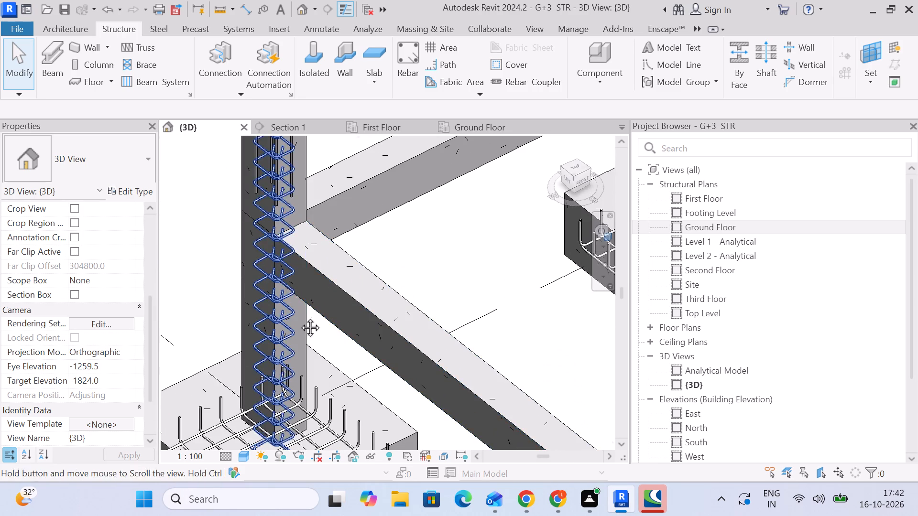
middle_drag(299, 317, 302, 227)
scroll(320, 294, down, 16)
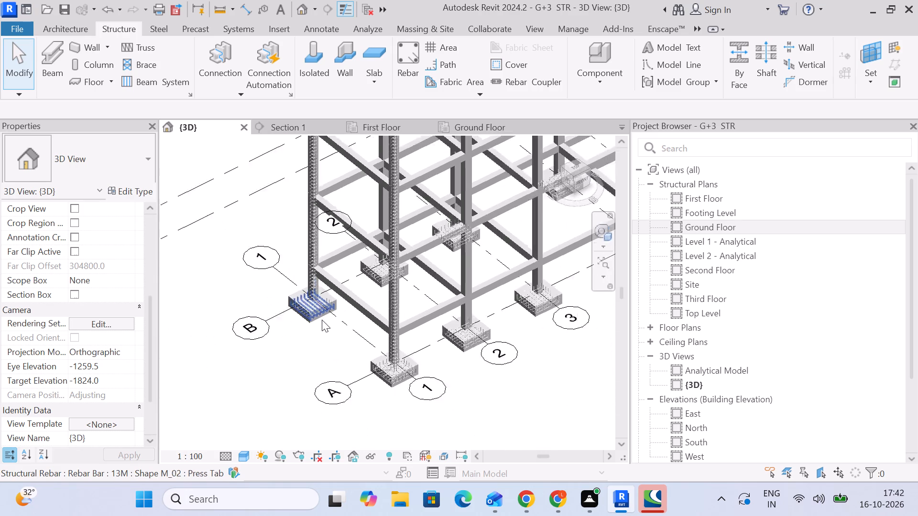
Copy column A-1's six 13M L-shaped M_17A bars, excluding its ties, to the matching edge point of column B-1 in the Ground Floor plan.
scroll(373, 346, up, 16)
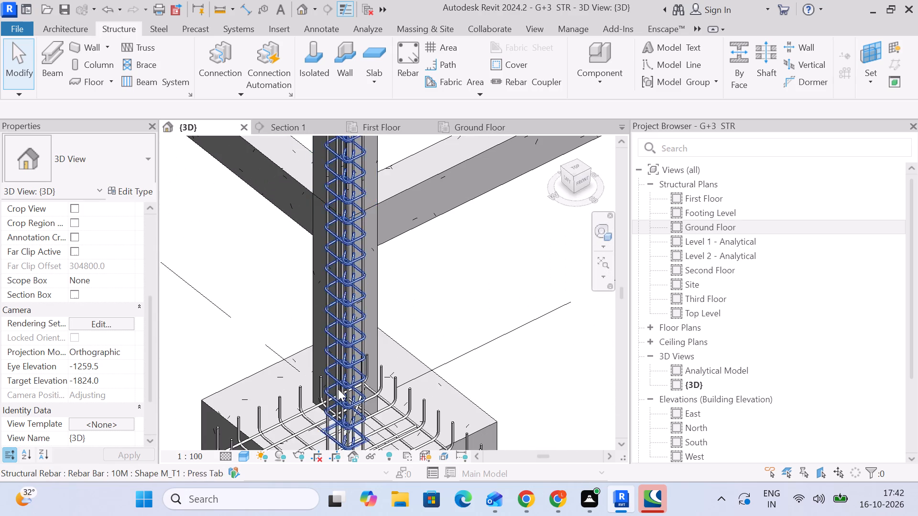
scroll(344, 382, up, 5)
scroll(465, 272, down, 4)
middle_drag(465, 274, 437, 285)
drag(500, 236, 417, 249)
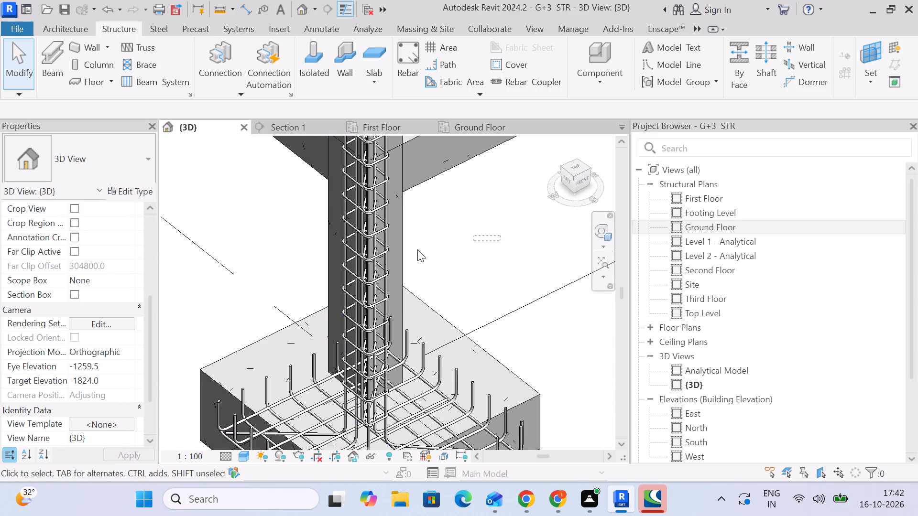
drag(417, 249, 251, 246)
click(596, 54)
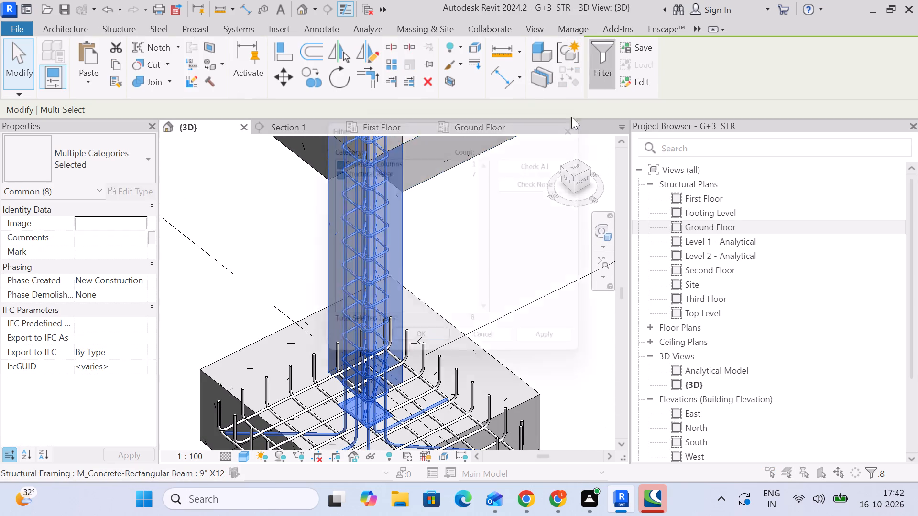
click(515, 178)
click(330, 166)
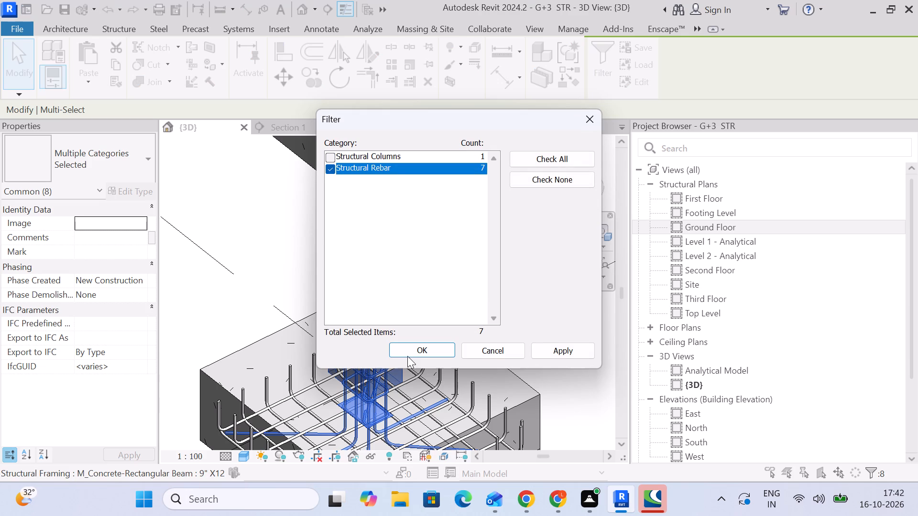
click(409, 348)
scroll(356, 257, up, 6)
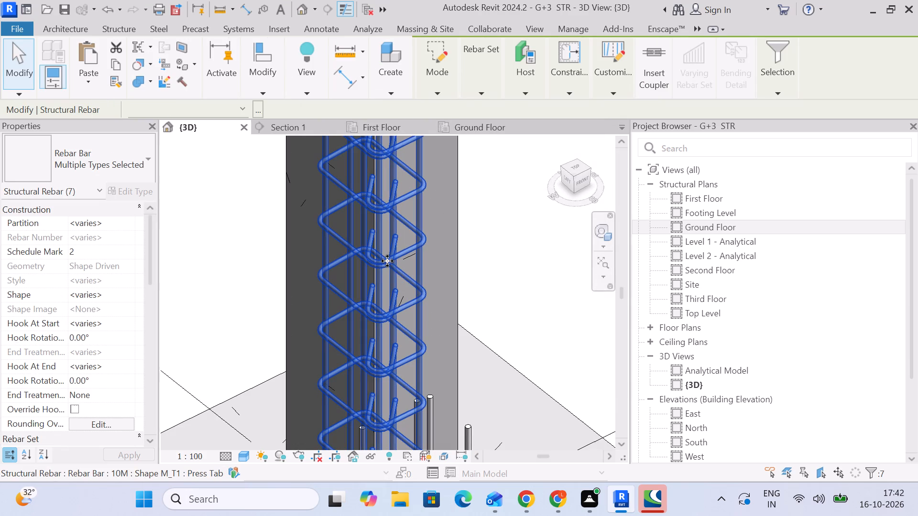
shift+click(407, 250)
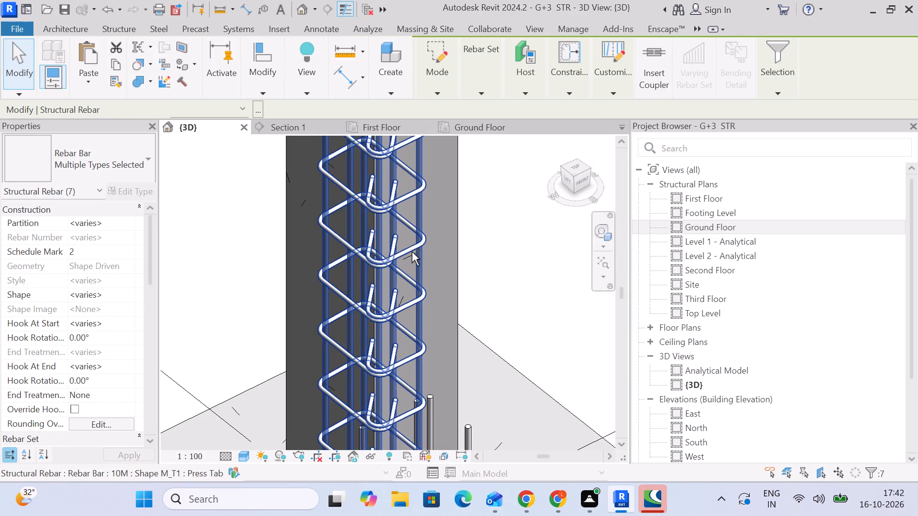
scroll(461, 279, down, 10)
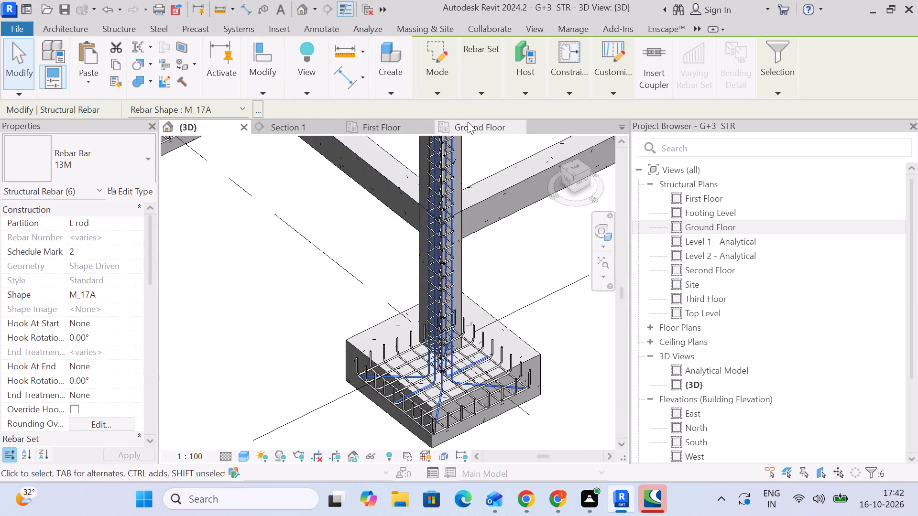
click(474, 135)
click(476, 128)
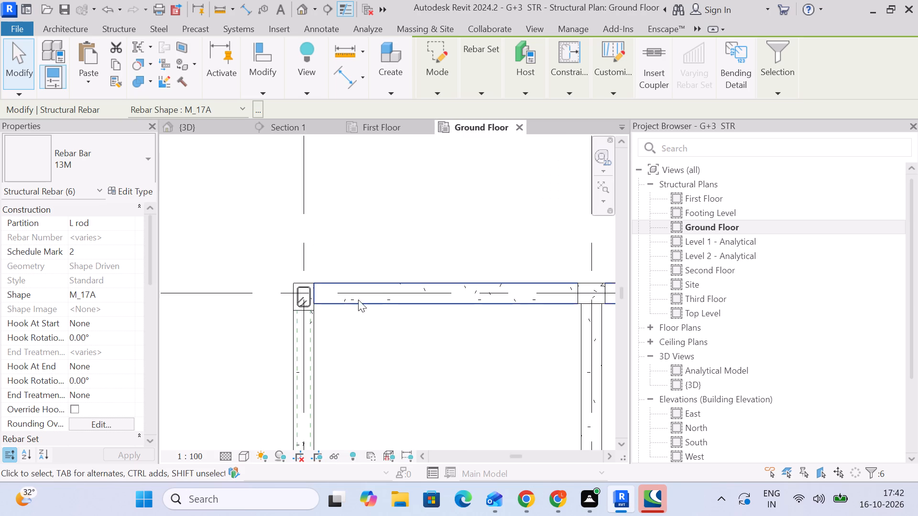
scroll(343, 364, down, 4)
middle_drag(351, 373, 350, 183)
scroll(294, 431, up, 4)
scroll(334, 306, up, 9)
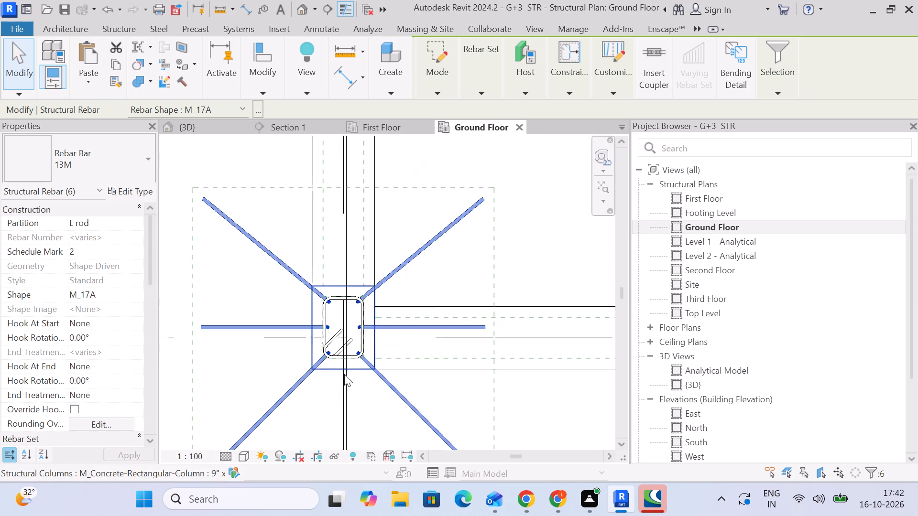
click(264, 93)
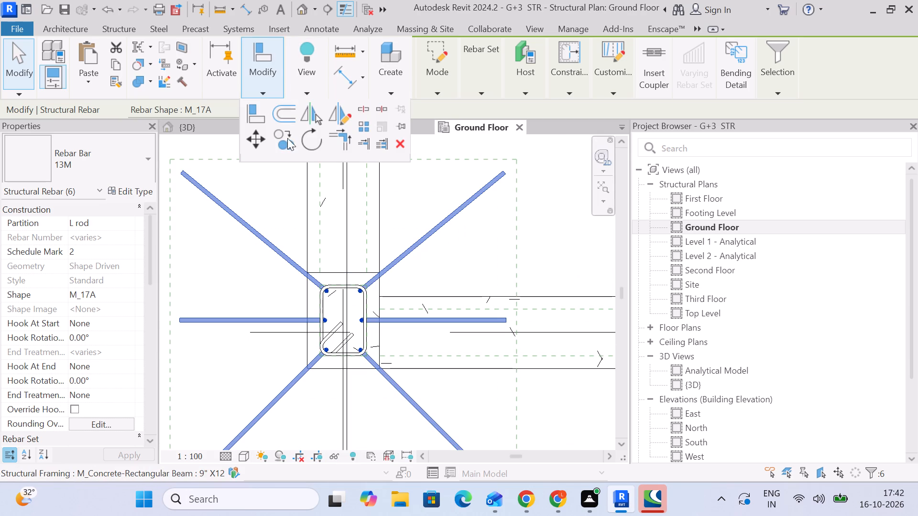
click(289, 141)
scroll(339, 365, up, 4)
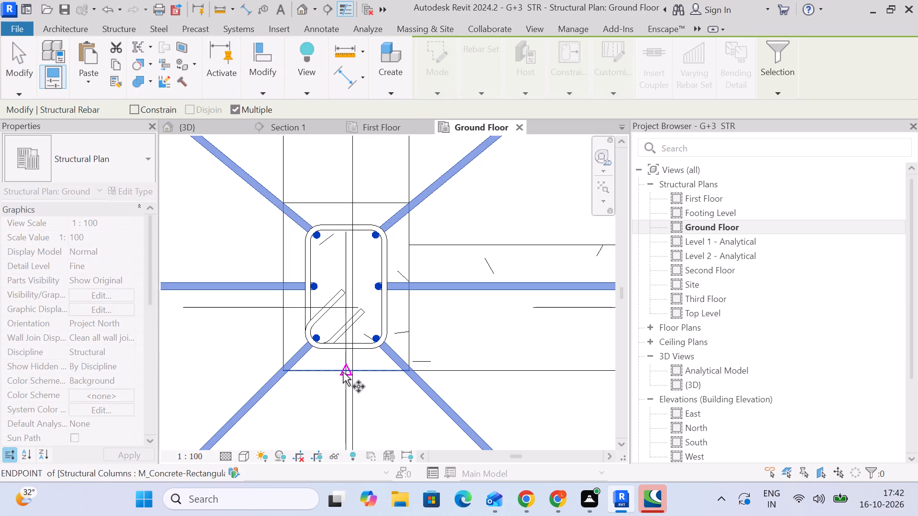
click(345, 372)
scroll(346, 369, down, 12)
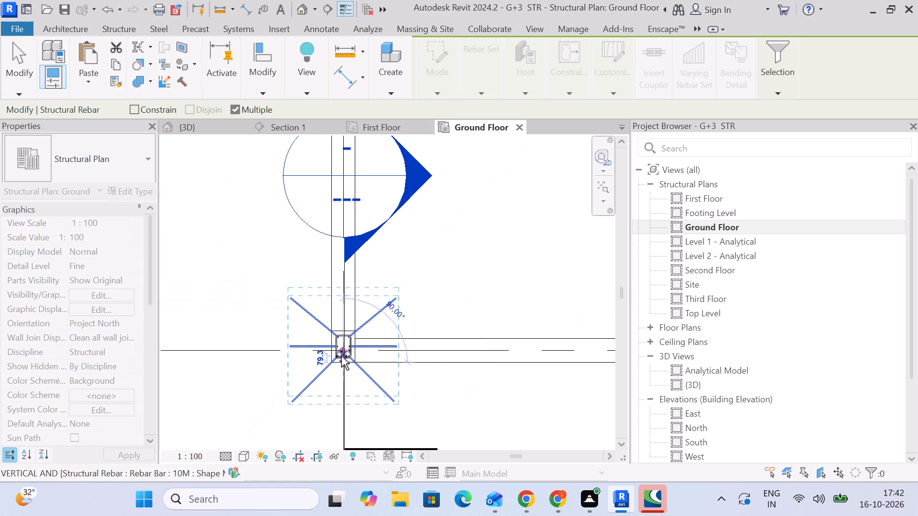
middle_drag(349, 228, 353, 510)
scroll(347, 175, up, 9)
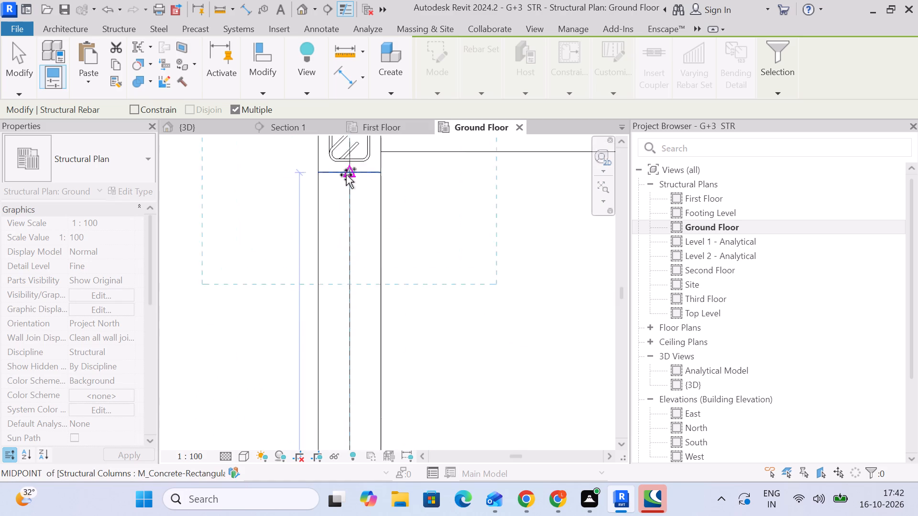
scroll(346, 175, up, 1)
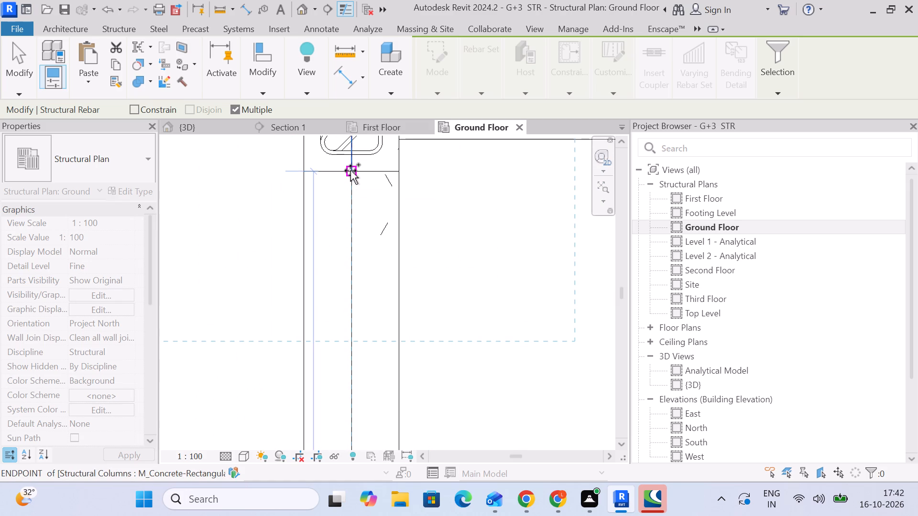
click(350, 173)
scroll(351, 173, down, 1)
middle_drag(351, 176, 338, 430)
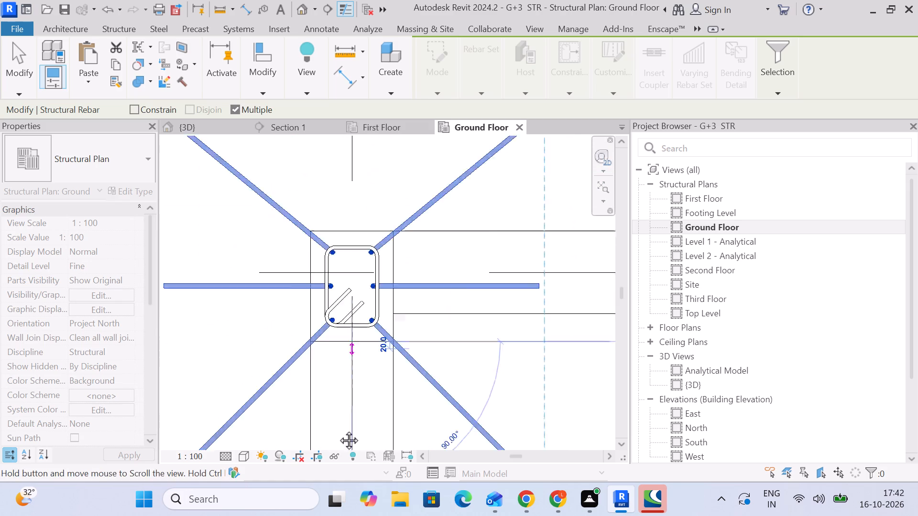
middle_drag(338, 430, 333, 466)
scroll(339, 447, down, 4)
middle_drag(337, 413, 326, 274)
click(14, 63)
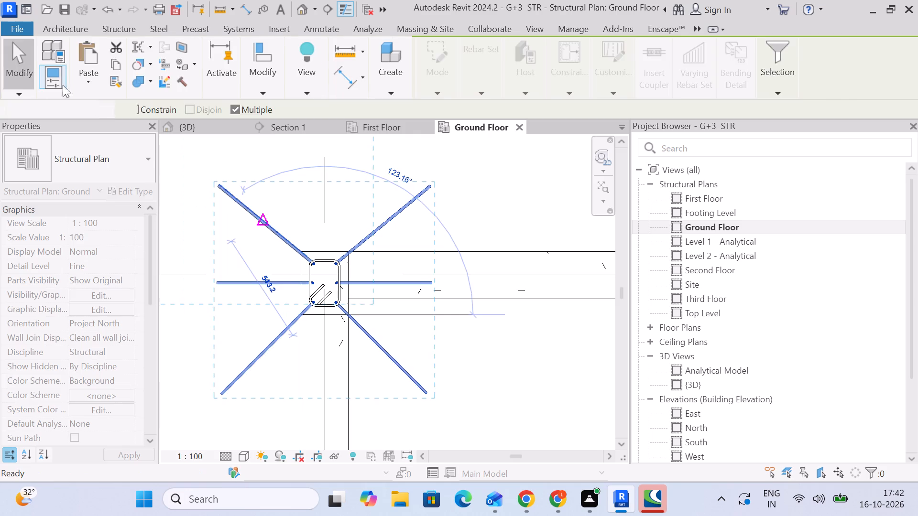
Examine the L-bars and ties of column B-1 in 3D, from the upper floors down to its footing.
click(386, 130)
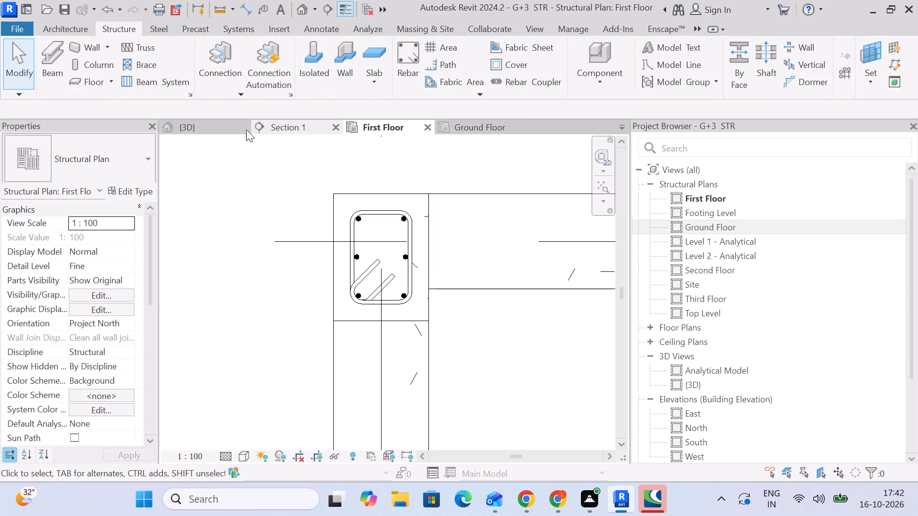
click(195, 130)
scroll(315, 245, up, 1)
middle_drag(350, 340, 473, 502)
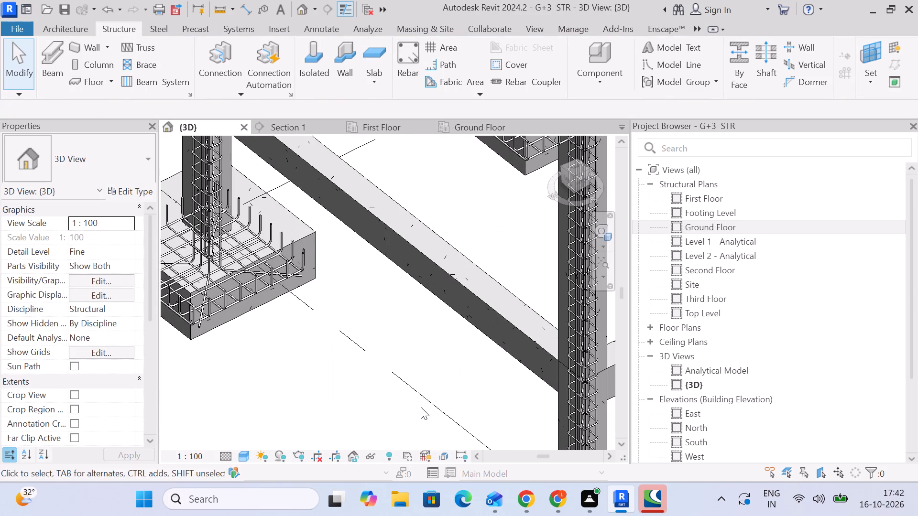
scroll(421, 406, down, 6)
scroll(310, 270, up, 5)
scroll(325, 188, down, 1)
middle_drag(328, 187, 297, 446)
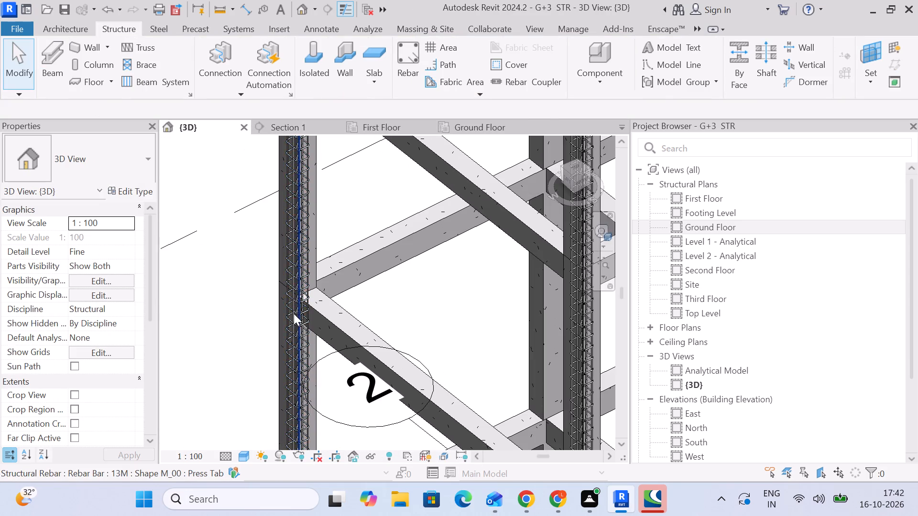
scroll(310, 325, down, 10)
middle_drag(317, 354, 313, 293)
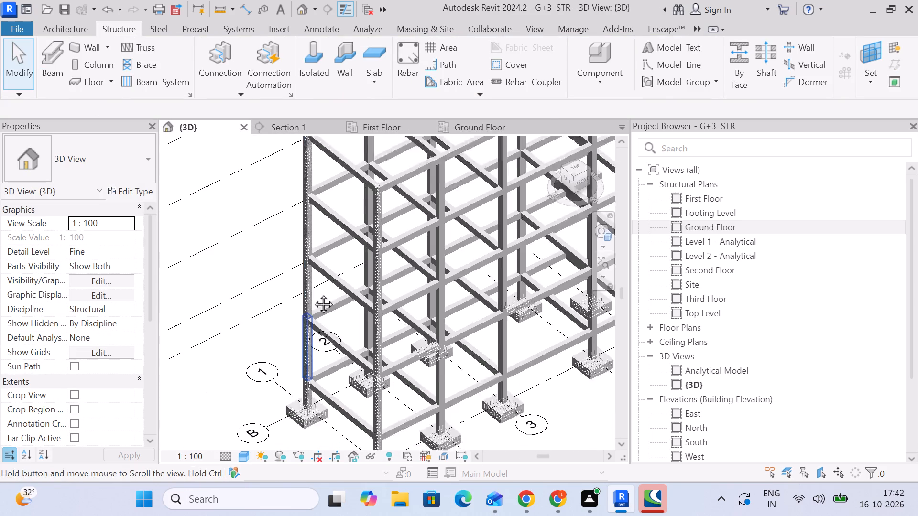
middle_drag(313, 293, 312, 287)
scroll(310, 285, up, 13)
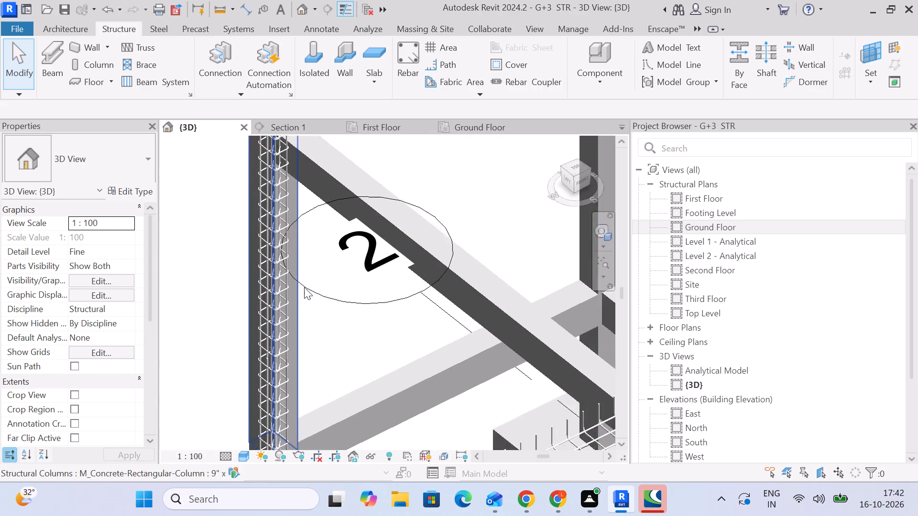
middle_drag(314, 341, 317, 169)
middle_drag(378, 311, 350, 163)
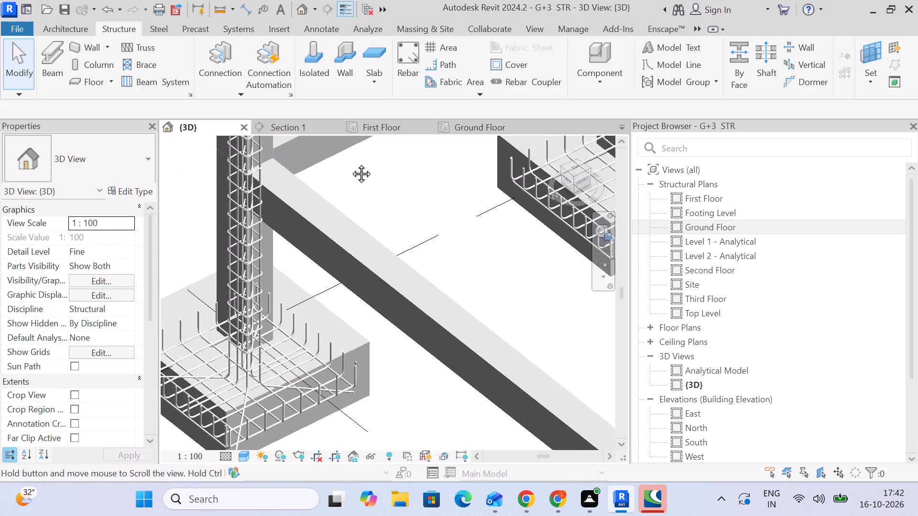
middle_drag(350, 163, 350, 162)
Examine the couplers, vertical bars and ties of column A-1 in the 3D view.
scroll(353, 165, down, 5)
middle_drag(350, 185, 198, 116)
scroll(394, 207, up, 4)
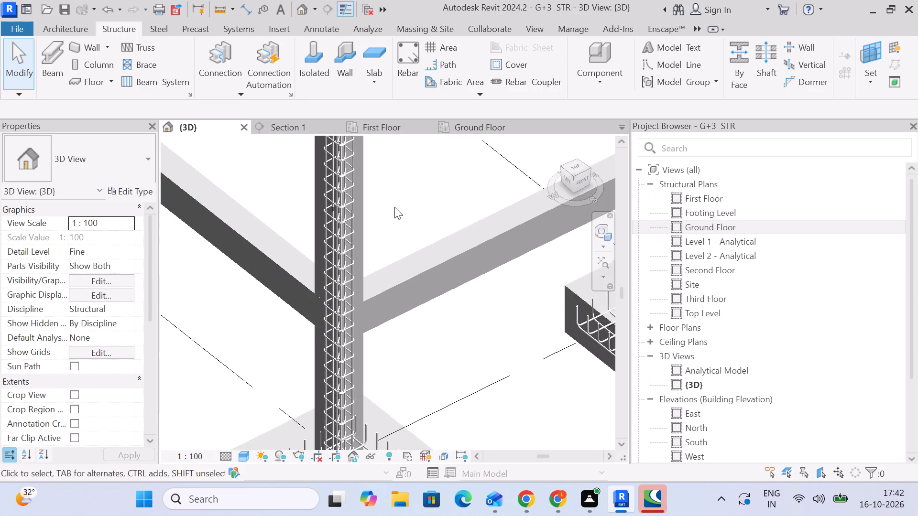
scroll(357, 207, up, 14)
middle_drag(301, 219, 339, 327)
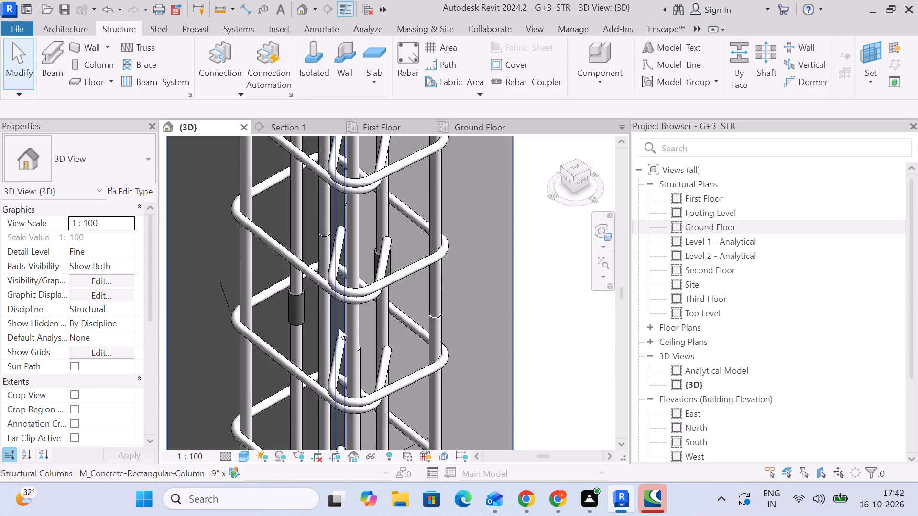
scroll(339, 327, up, 4)
scroll(432, 323, down, 3)
shift+middle_drag(429, 324, 406, 316)
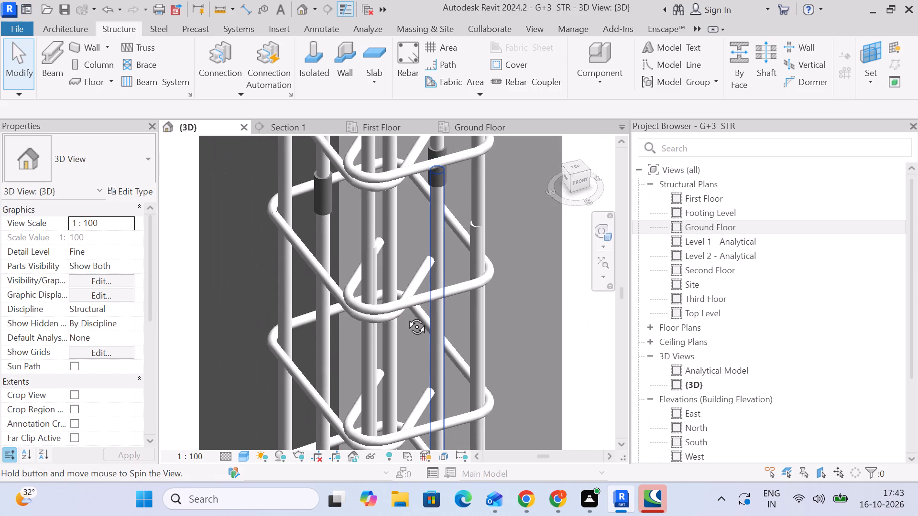
shift+middle_drag(406, 316, 406, 342)
scroll(406, 337, down, 4)
middle_drag(406, 338, 398, 243)
scroll(387, 363, up, 3)
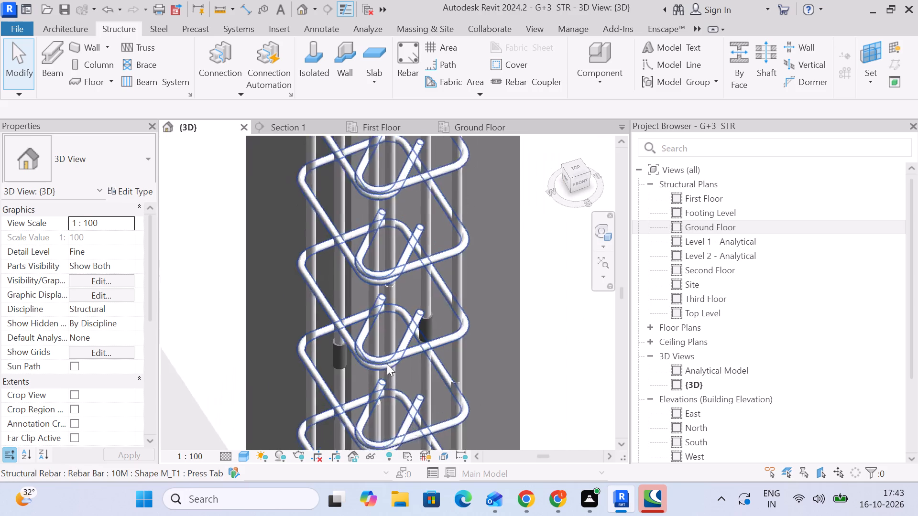
scroll(387, 364, up, 6)
middle_drag(449, 370, 447, 328)
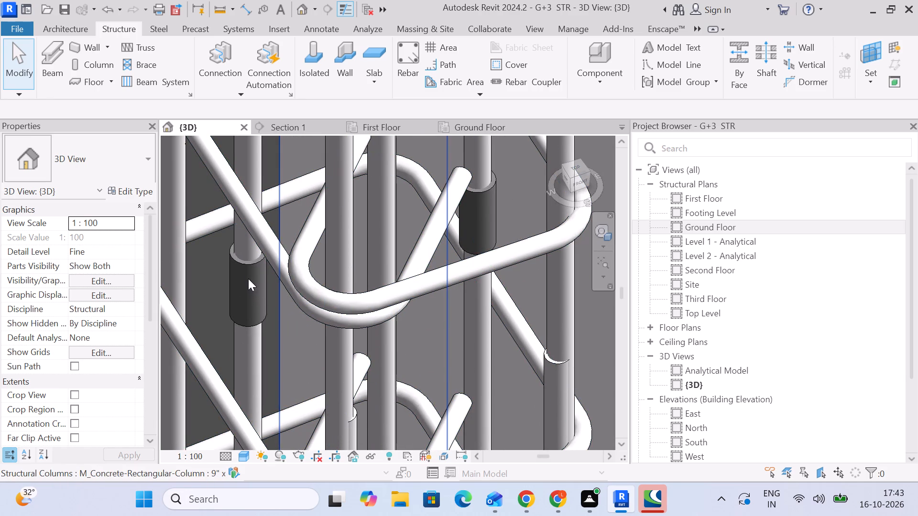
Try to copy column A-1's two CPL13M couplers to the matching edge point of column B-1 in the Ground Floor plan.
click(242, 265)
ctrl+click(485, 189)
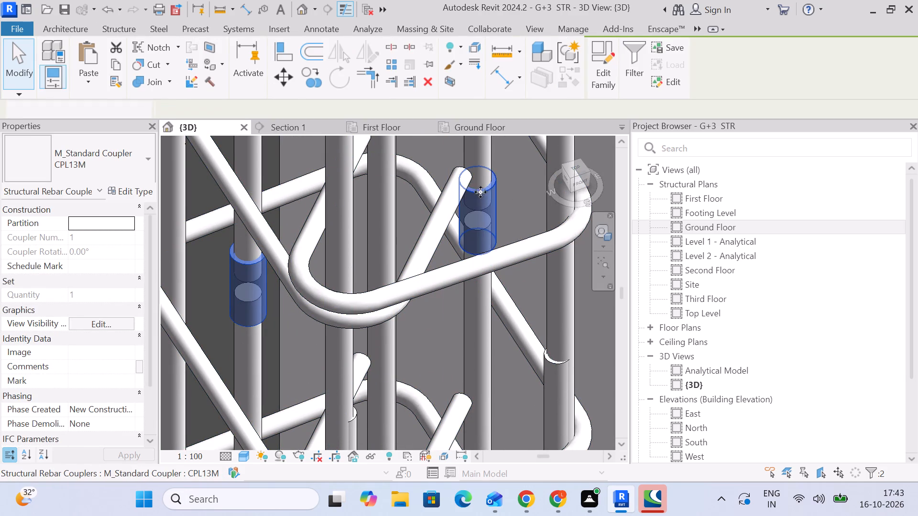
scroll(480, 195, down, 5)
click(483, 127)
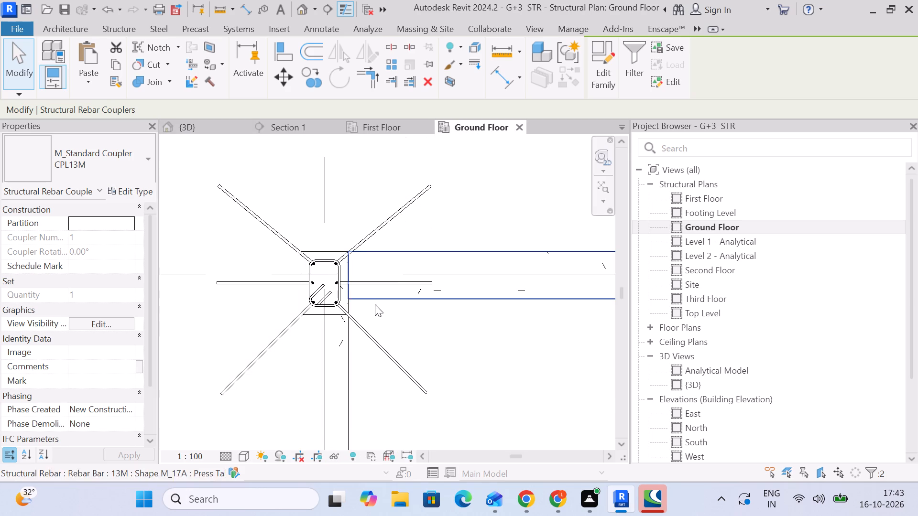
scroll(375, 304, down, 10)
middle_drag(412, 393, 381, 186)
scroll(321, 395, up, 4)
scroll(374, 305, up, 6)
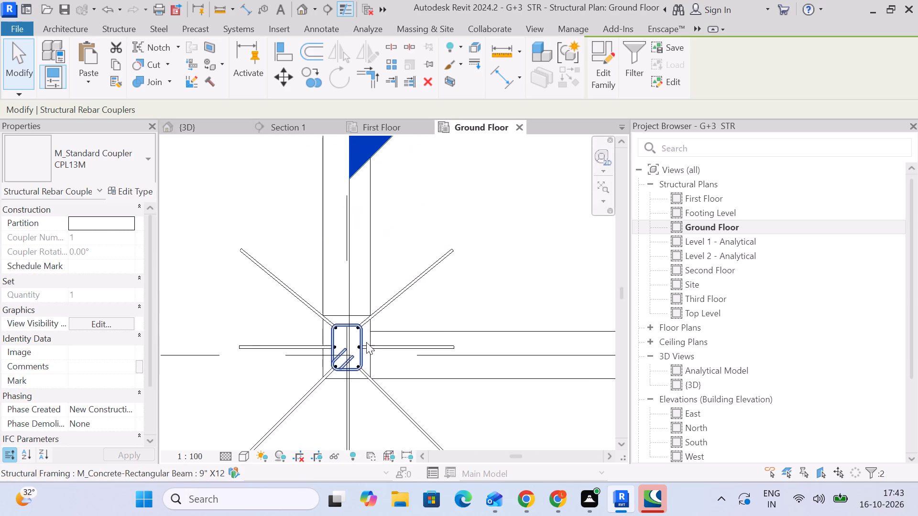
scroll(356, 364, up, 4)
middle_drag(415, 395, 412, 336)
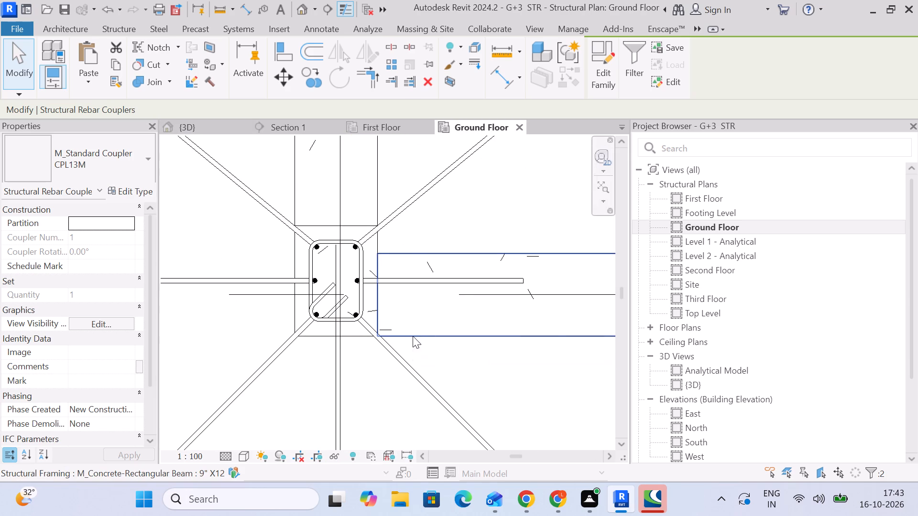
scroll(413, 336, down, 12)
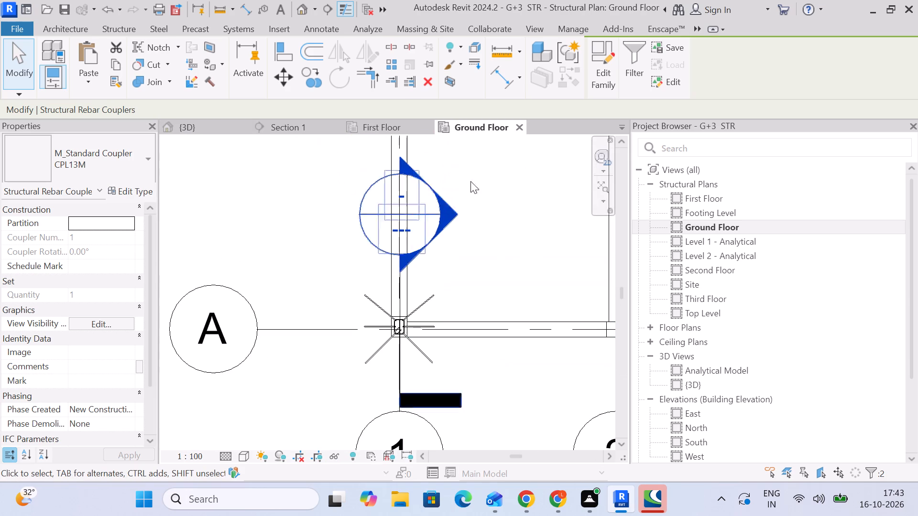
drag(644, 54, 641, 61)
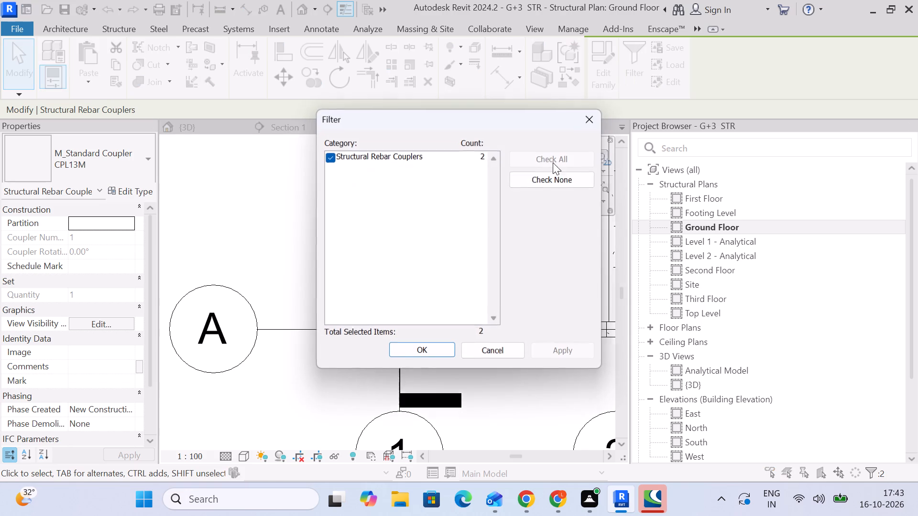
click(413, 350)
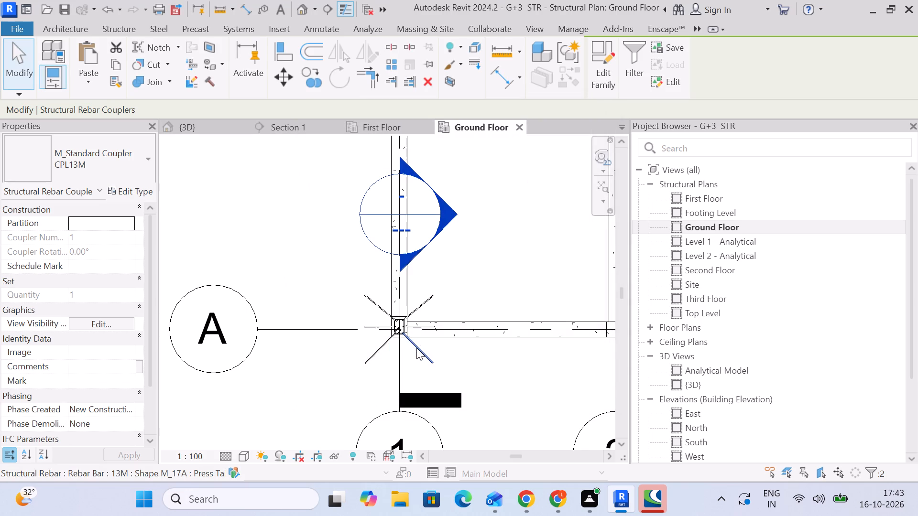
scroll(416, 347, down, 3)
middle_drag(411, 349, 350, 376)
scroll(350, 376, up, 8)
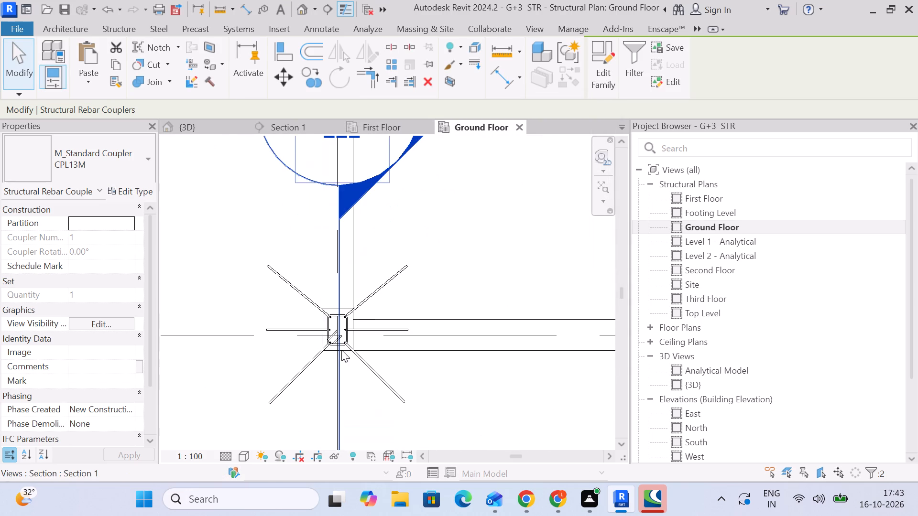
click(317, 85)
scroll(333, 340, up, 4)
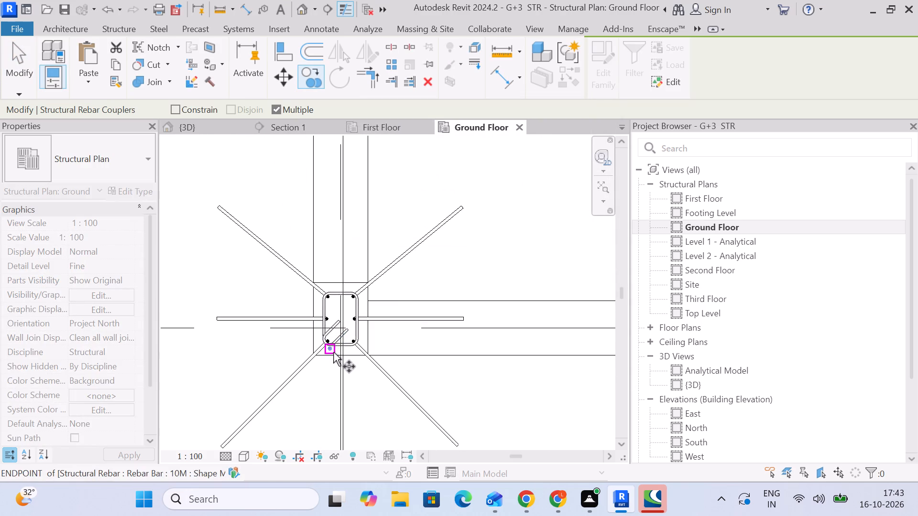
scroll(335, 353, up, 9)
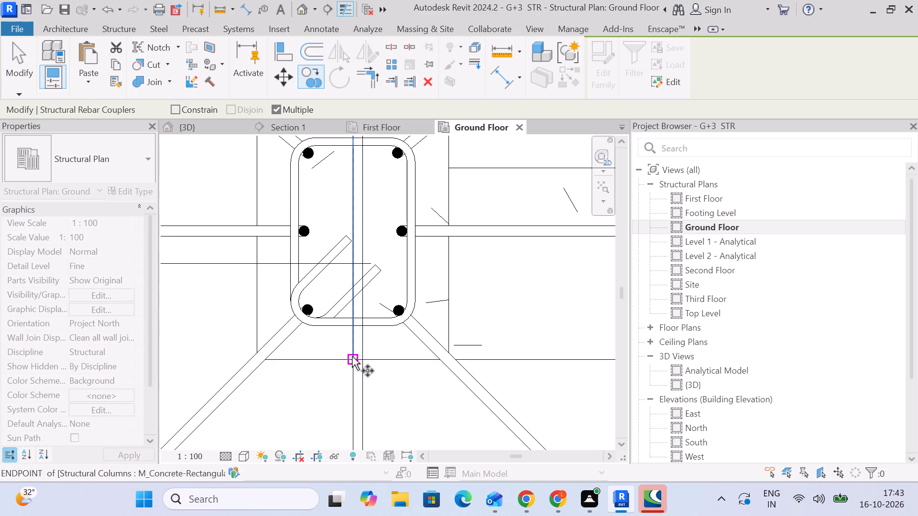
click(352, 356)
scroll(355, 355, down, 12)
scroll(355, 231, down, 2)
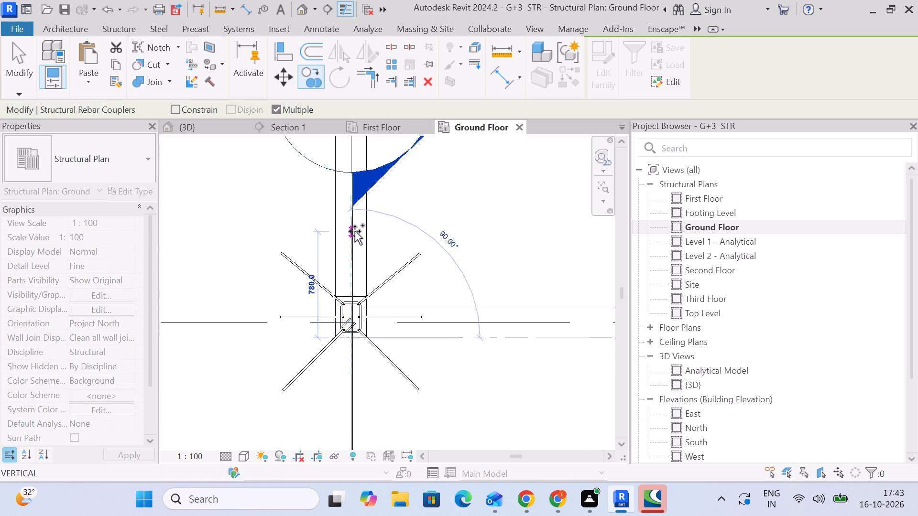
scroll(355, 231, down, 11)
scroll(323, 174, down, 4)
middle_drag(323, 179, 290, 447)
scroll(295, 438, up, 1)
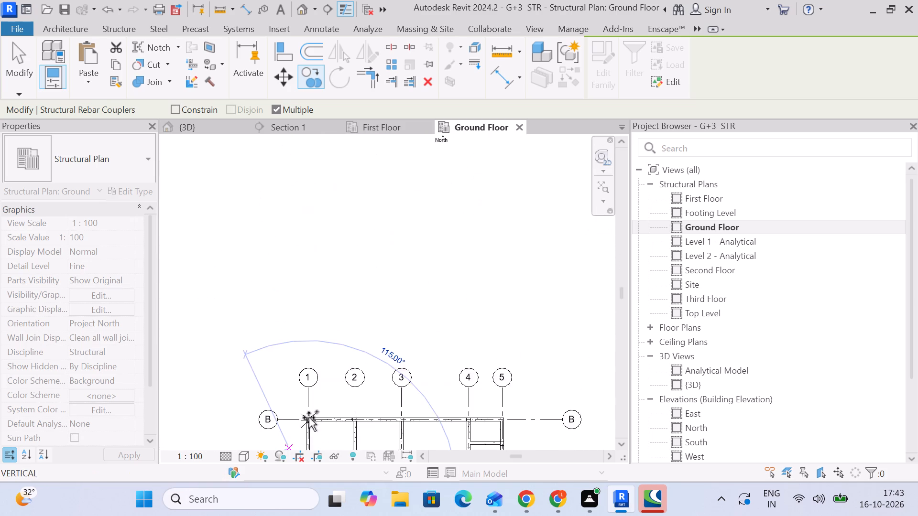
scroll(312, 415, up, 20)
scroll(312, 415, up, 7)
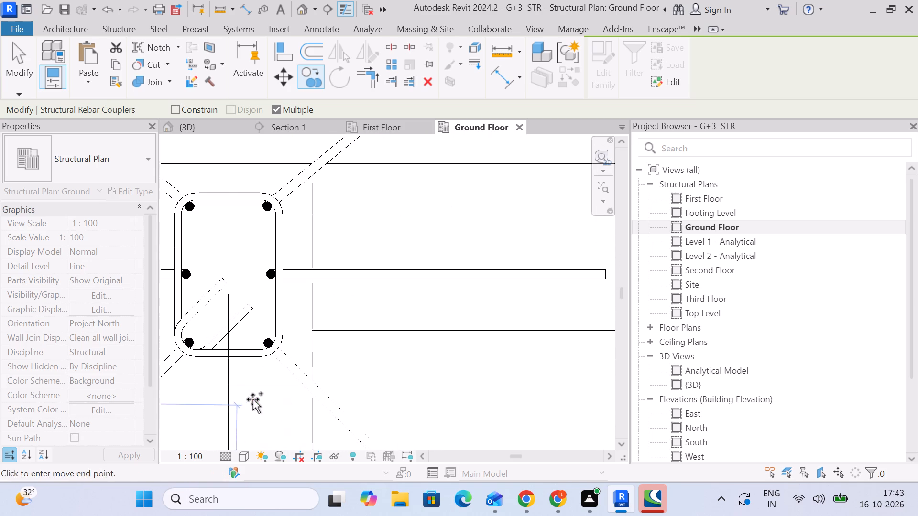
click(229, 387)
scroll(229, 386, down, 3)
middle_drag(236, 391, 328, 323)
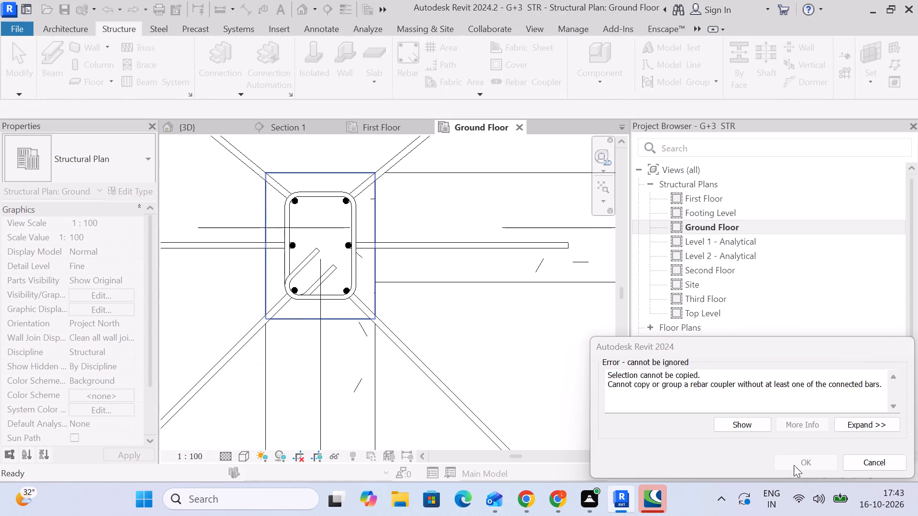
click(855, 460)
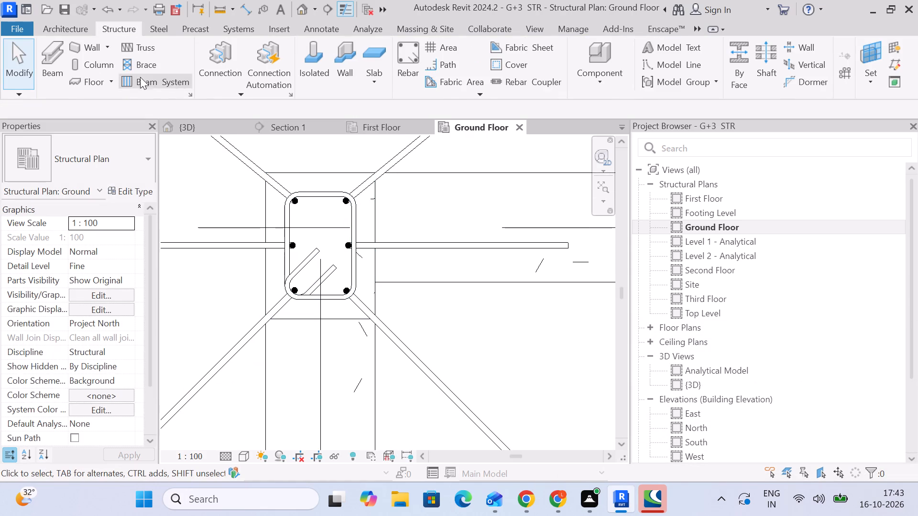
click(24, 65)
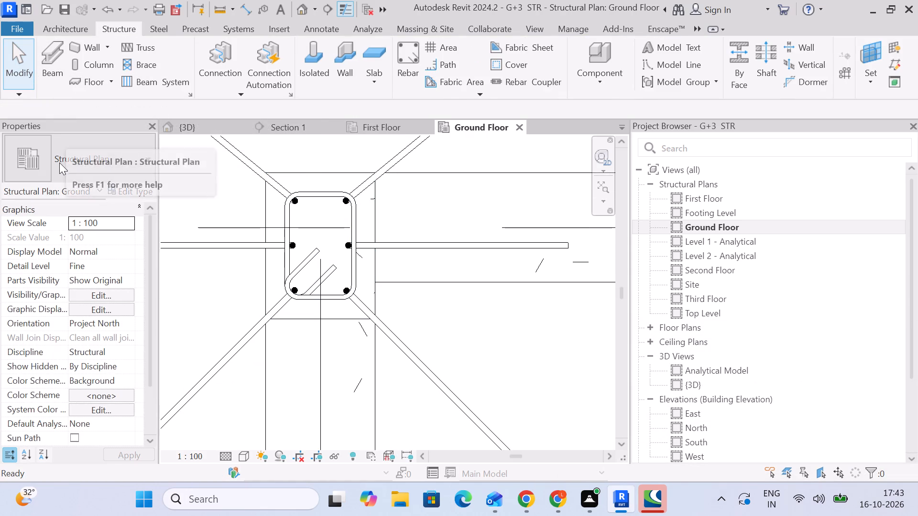
Insert CPL13M standard couplers between the upper and lower 13M bars at the two open bar joints of column B-1 in 3D.
click(221, 130)
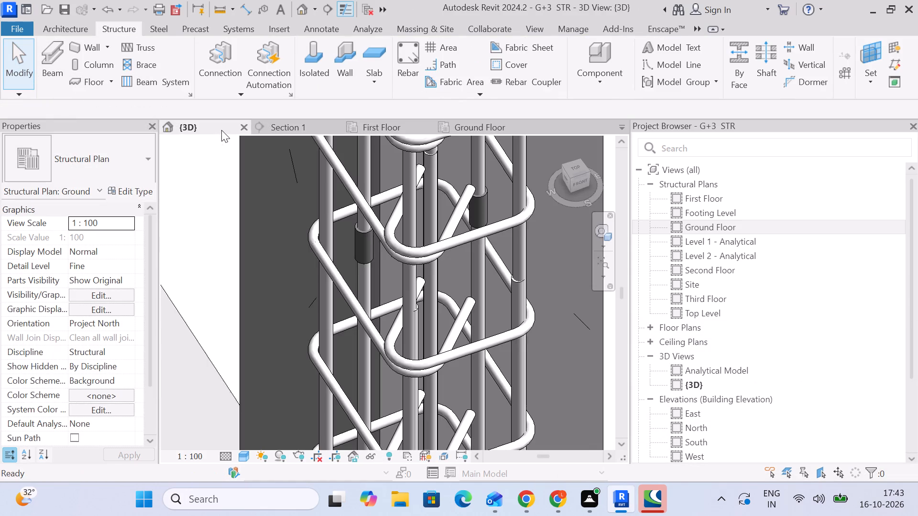
scroll(350, 269, down, 19)
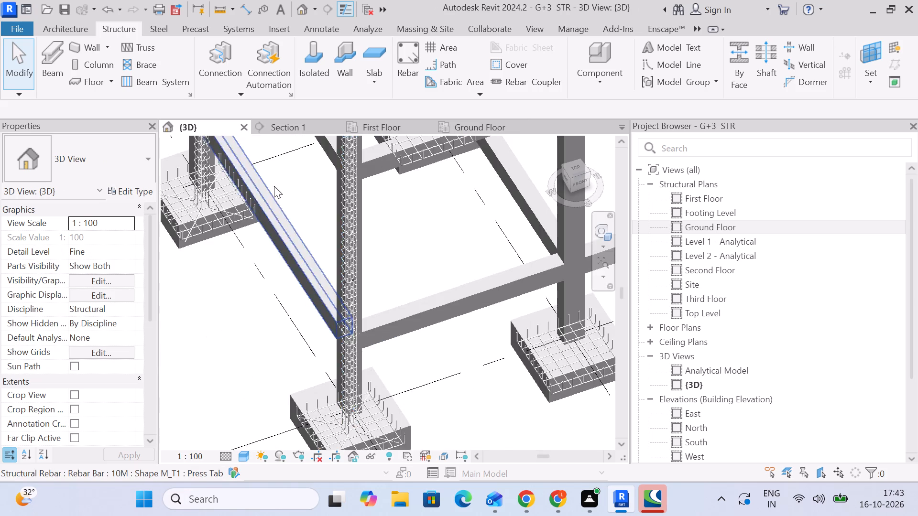
middle_drag(273, 183, 383, 382)
scroll(346, 350, up, 9)
scroll(298, 203, up, 4)
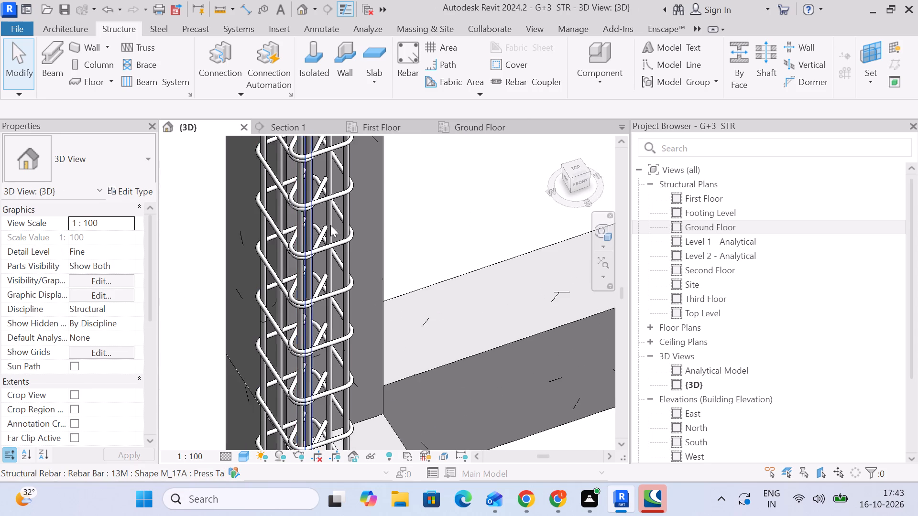
scroll(350, 221, up, 6)
click(351, 215)
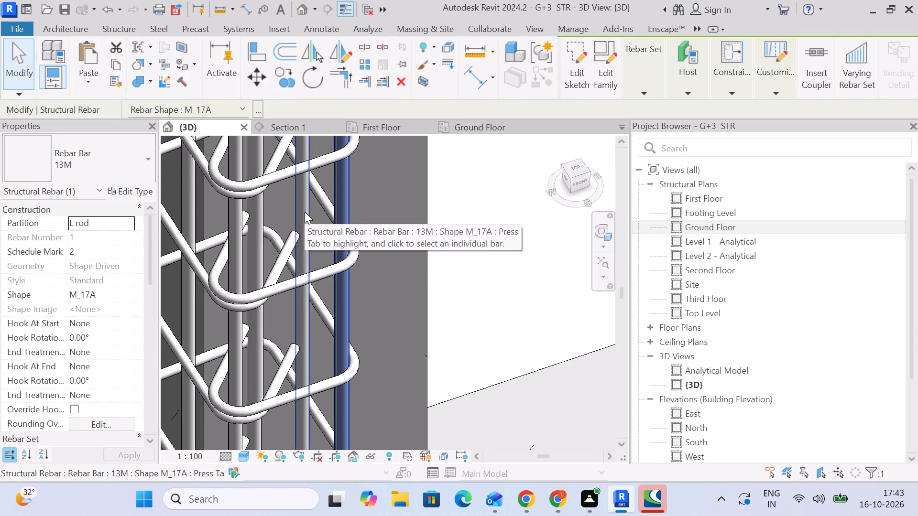
scroll(310, 219, down, 6)
middle_drag(309, 232, 340, 367)
click(462, 245)
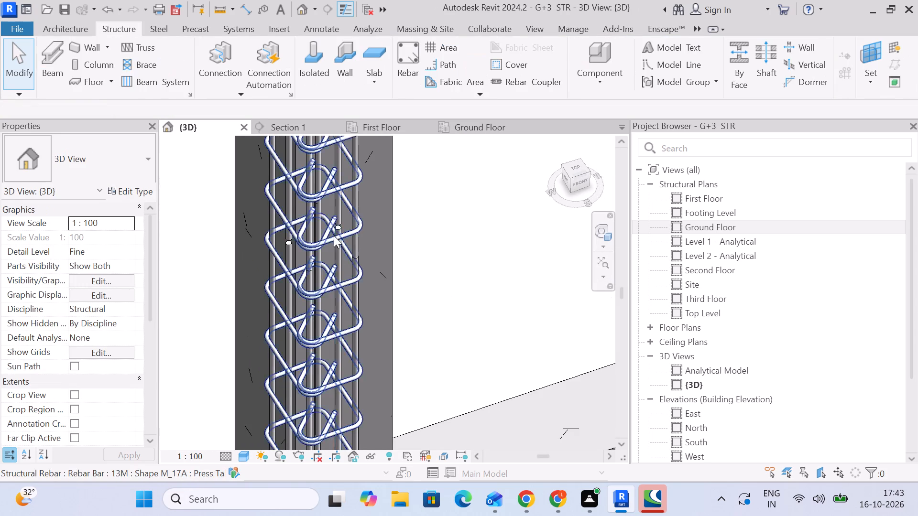
scroll(336, 215, up, 5)
click(534, 79)
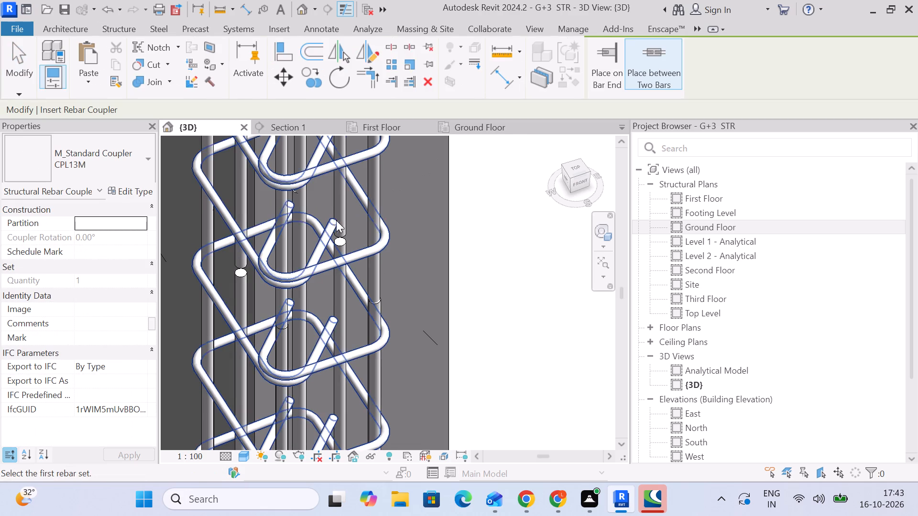
click(339, 209)
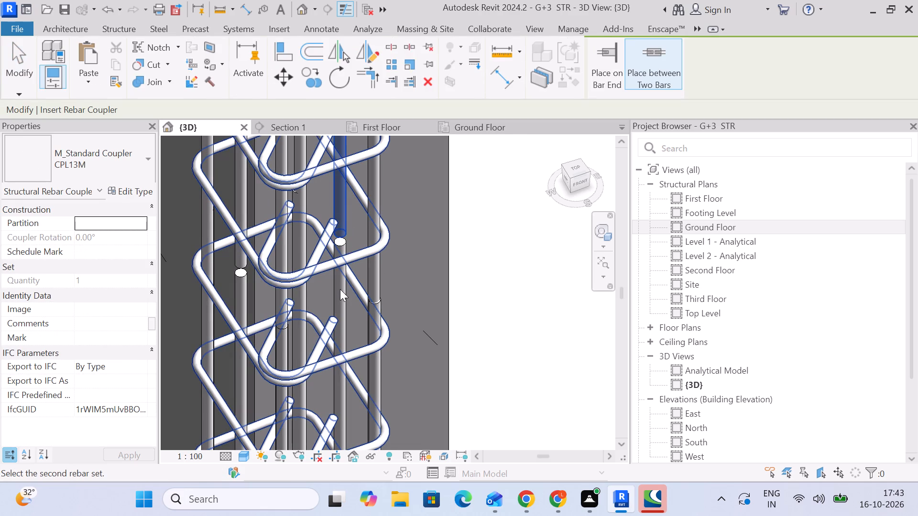
click(340, 289)
click(248, 213)
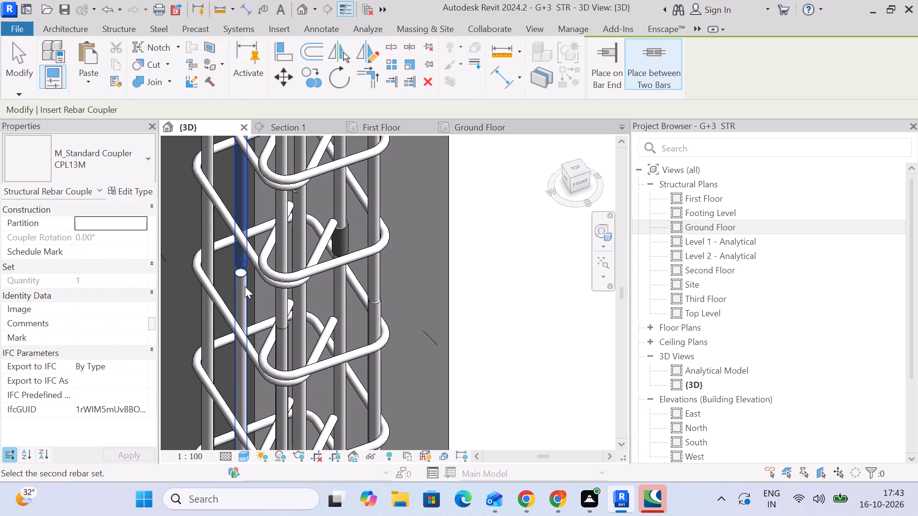
click(245, 286)
scroll(259, 293, down, 5)
key(Escape)
Examine the reinforcement of columns A-1 and B-1 and the whole building frame in 3D.
scroll(266, 299, down, 5)
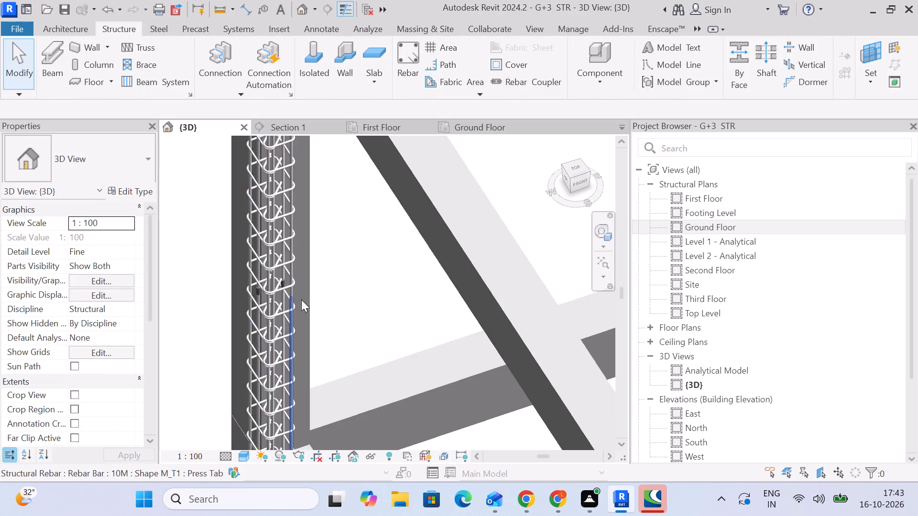
scroll(304, 291, up, 5)
scroll(295, 286, down, 11)
middle_drag(324, 294, 262, 241)
scroll(262, 241, up, 1)
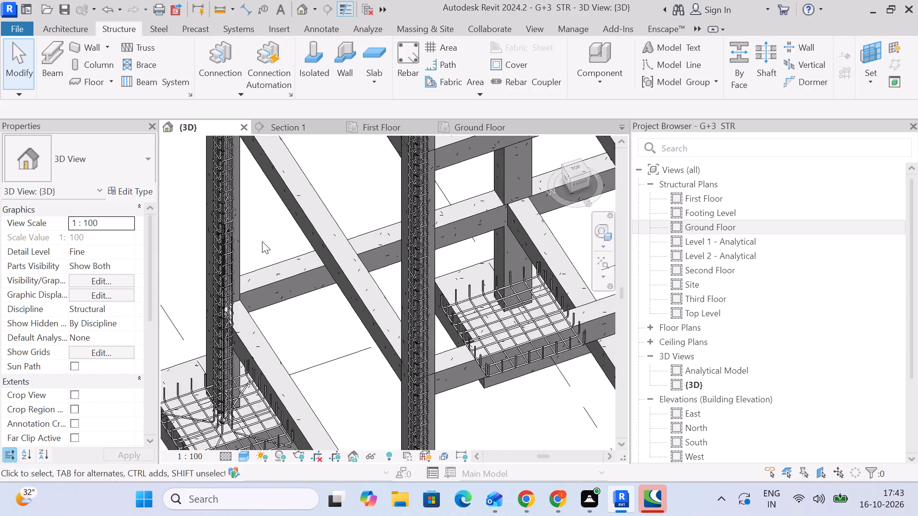
scroll(262, 241, down, 13)
scroll(325, 325, down, 3)
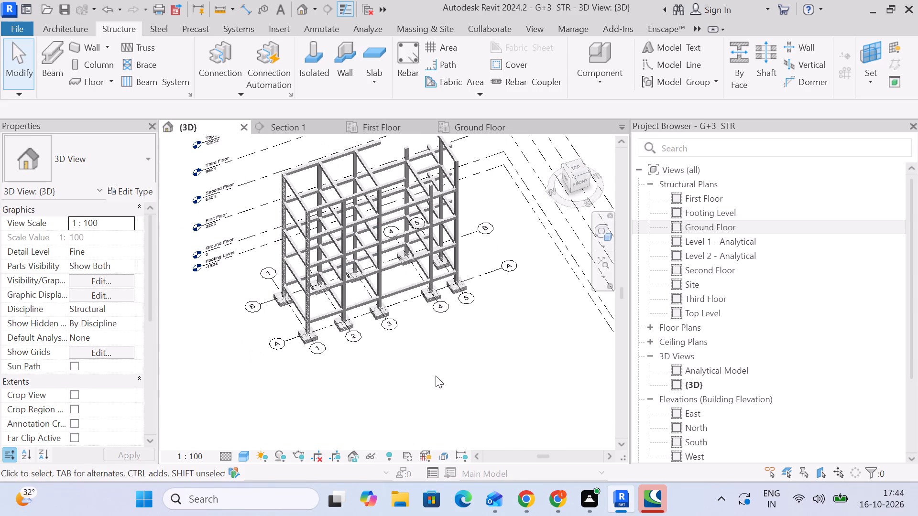
click(436, 376)
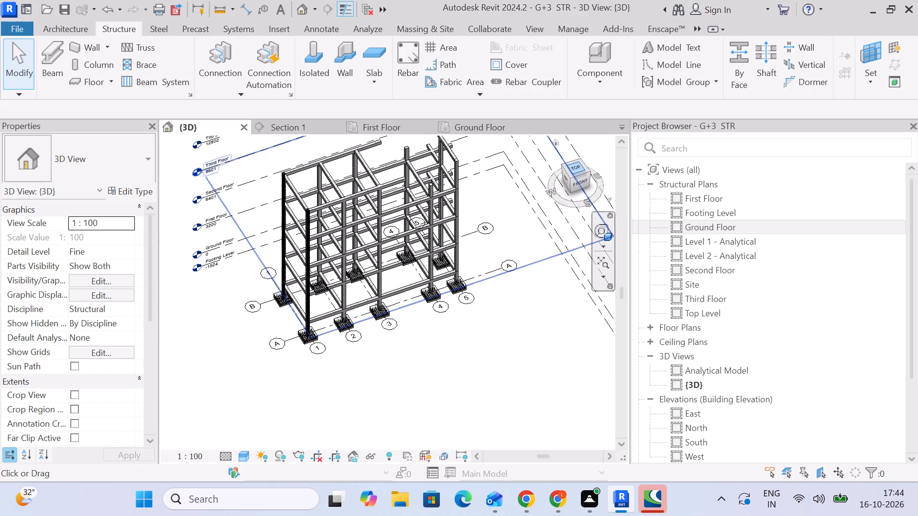
Select all elements at column A-1 from the top of the 3D model, filtered to Structural Rebar and Structural Rebar Couplers only.
click(575, 167)
scroll(289, 296, up, 15)
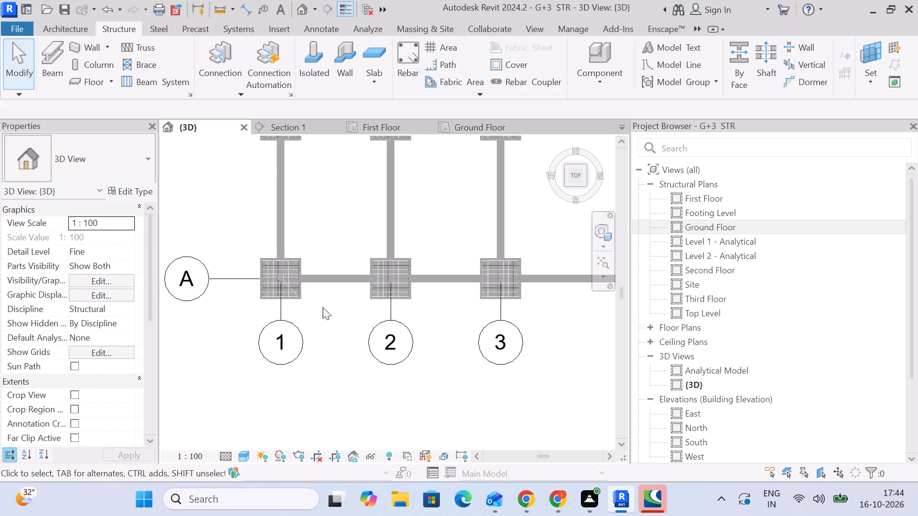
scroll(323, 307, up, 1)
middle_drag(325, 337, 378, 324)
drag(209, 161, 278, 270)
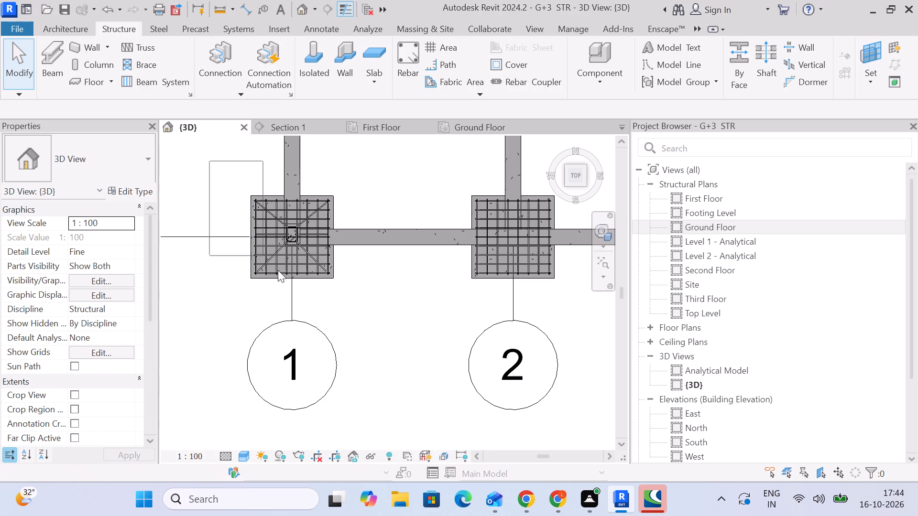
drag(278, 270, 350, 300)
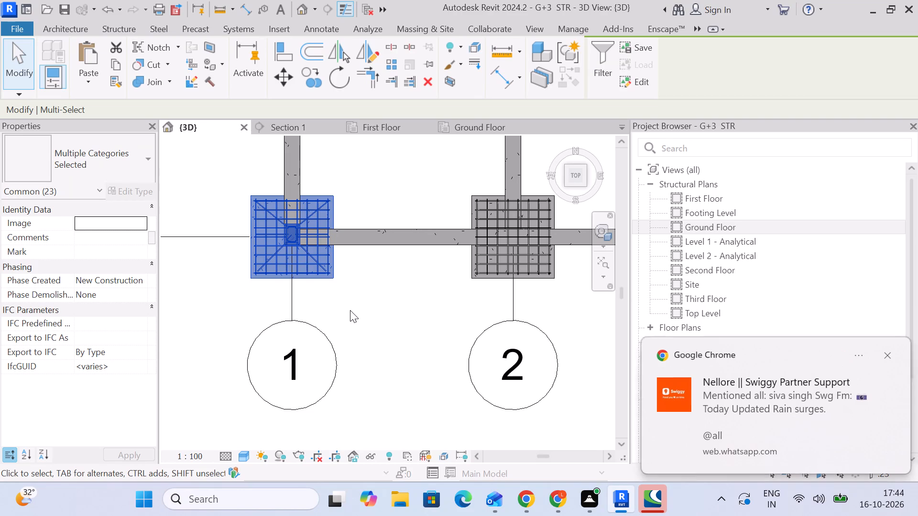
scroll(696, 0, down, 1)
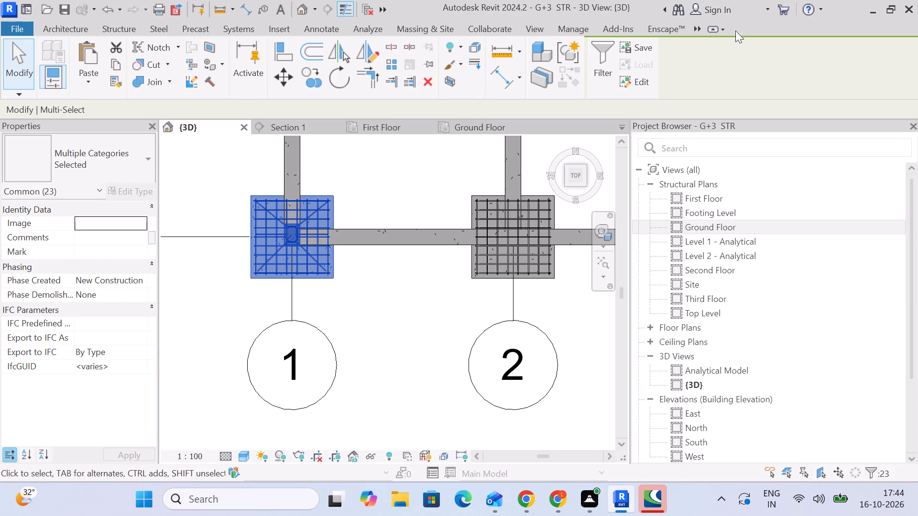
click(603, 44)
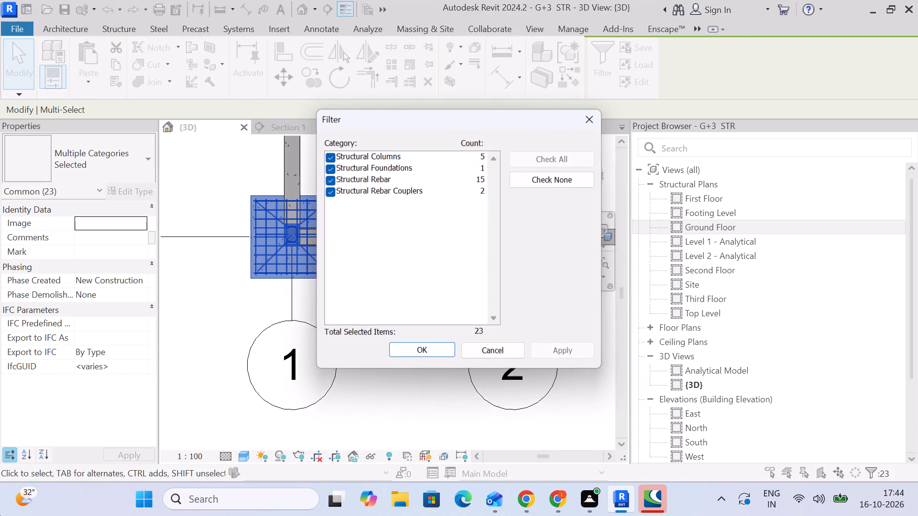
click(580, 176)
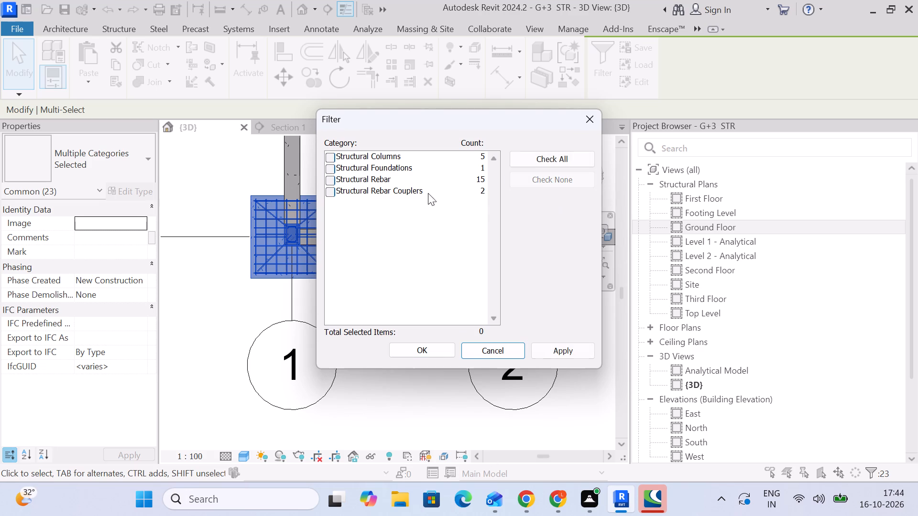
click(329, 195)
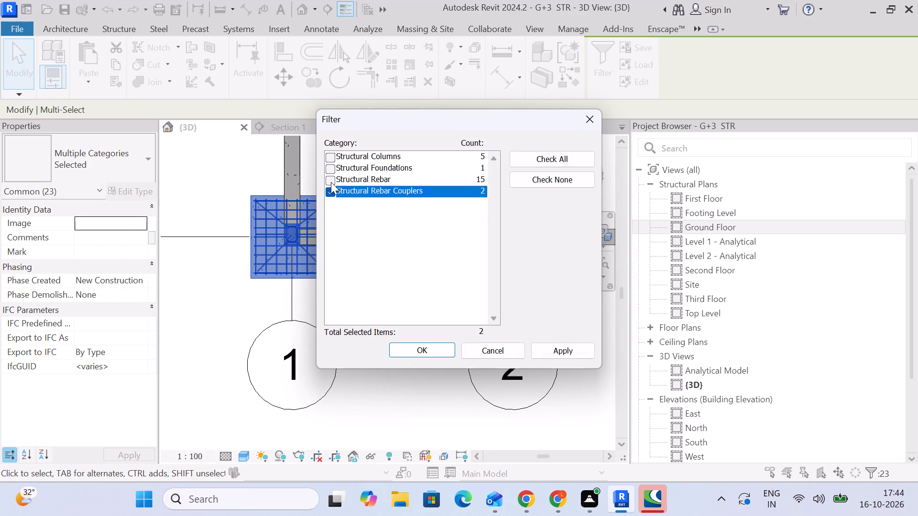
click(331, 182)
click(329, 154)
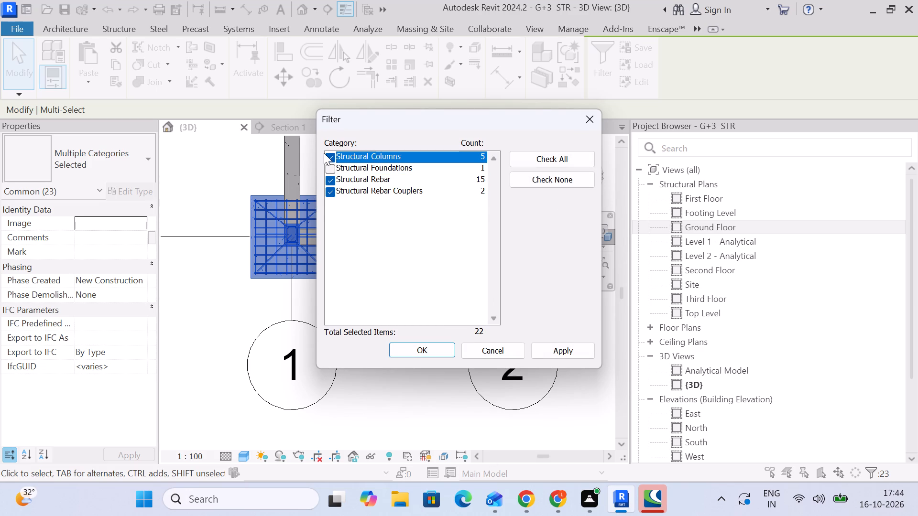
click(328, 154)
click(427, 344)
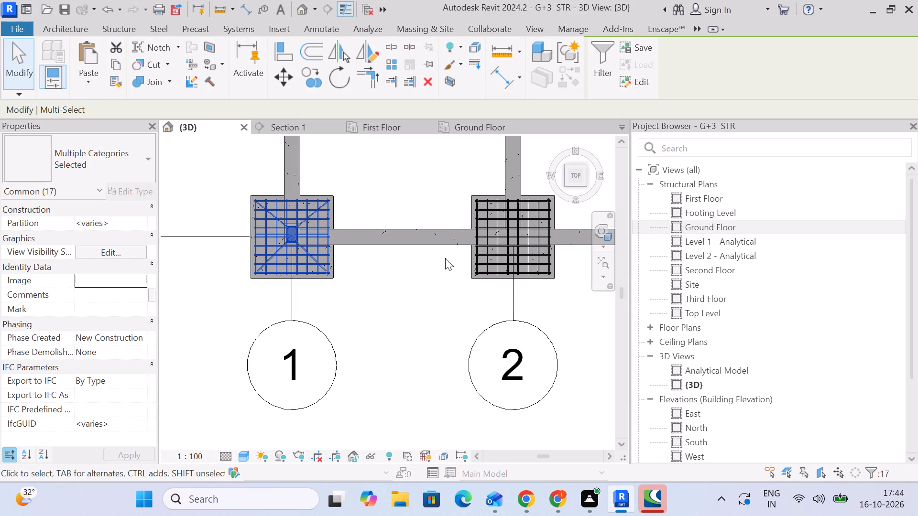
In the Ground Floor plan, copy the selected A-1 reinforcement in Multiple mode from the column's lower edge midpoint to column A-3's matching point.
scroll(593, 267, up, 4)
scroll(456, 254, down, 5)
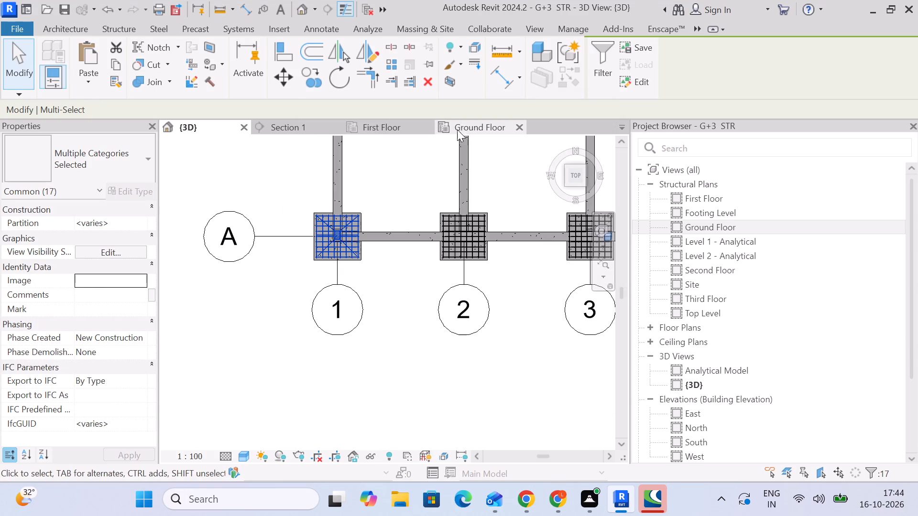
click(466, 127)
scroll(374, 319, down, 6)
scroll(509, 363, down, 3)
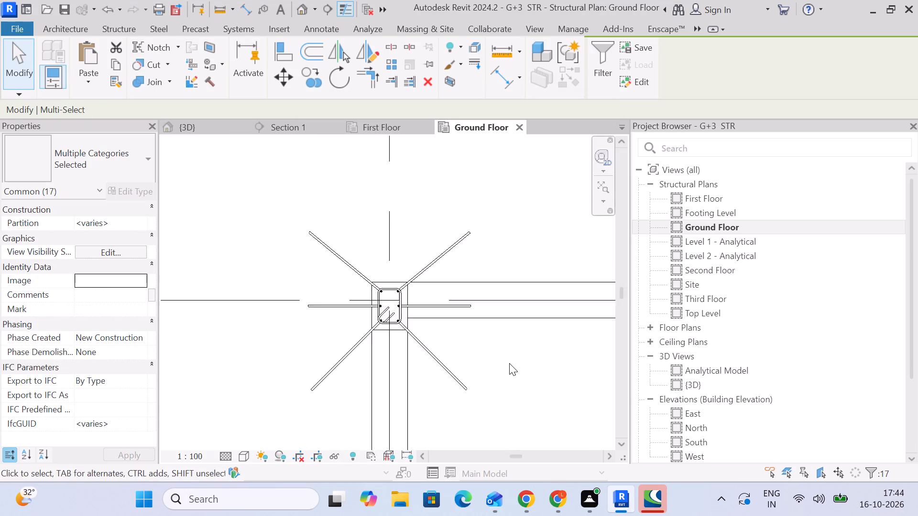
scroll(509, 363, down, 2)
middle_drag(509, 363, 207, 104)
scroll(354, 331, down, 6)
scroll(354, 329, up, 1)
scroll(355, 343, down, 3)
middle_drag(356, 344, 380, 209)
scroll(339, 286, up, 9)
middle_drag(413, 277, 0, 282)
scroll(205, 322, down, 9)
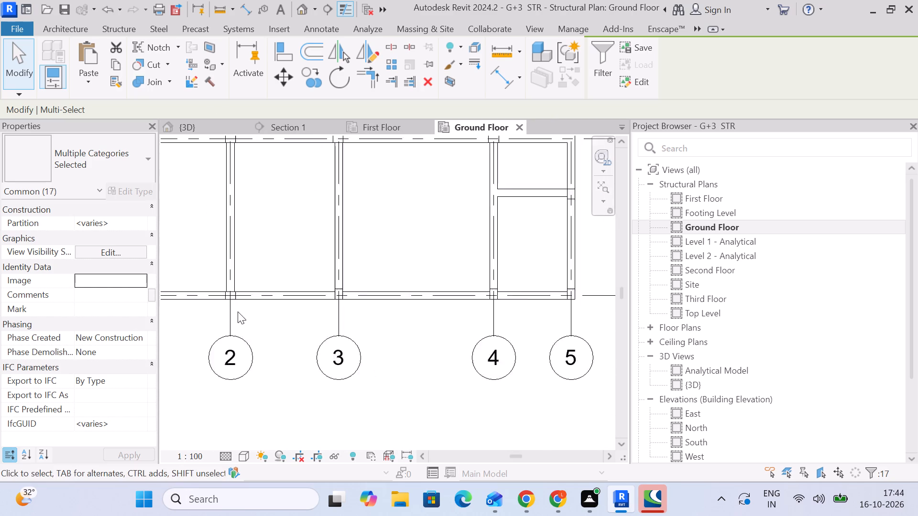
scroll(238, 312, down, 2)
middle_drag(325, 319, 414, 270)
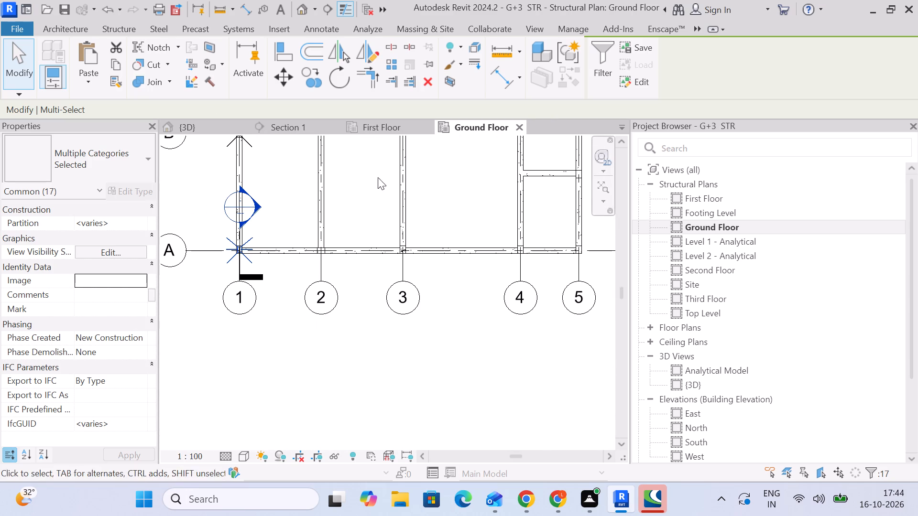
click(312, 75)
scroll(249, 246, up, 16)
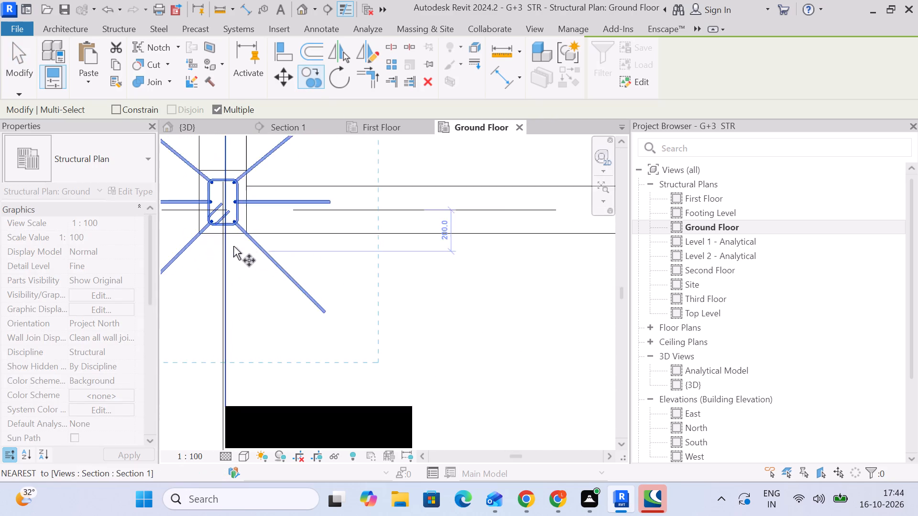
scroll(233, 246, up, 11)
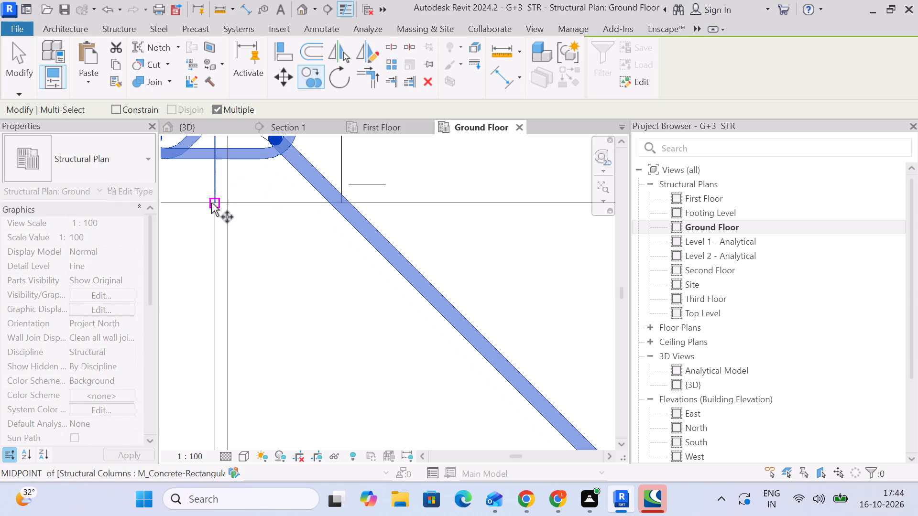
click(213, 201)
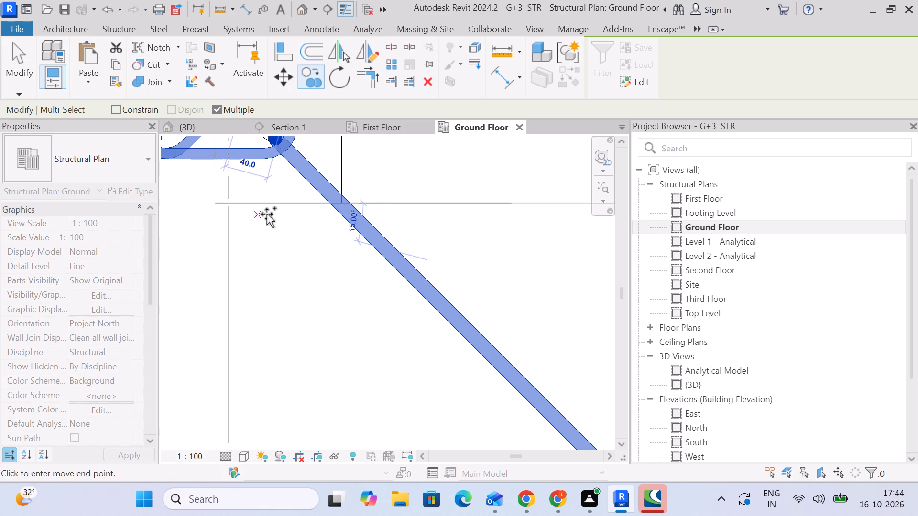
scroll(296, 219, down, 18)
middle_drag(471, 243, 185, 243)
middle_drag(468, 252, 247, 252)
scroll(347, 229, up, 9)
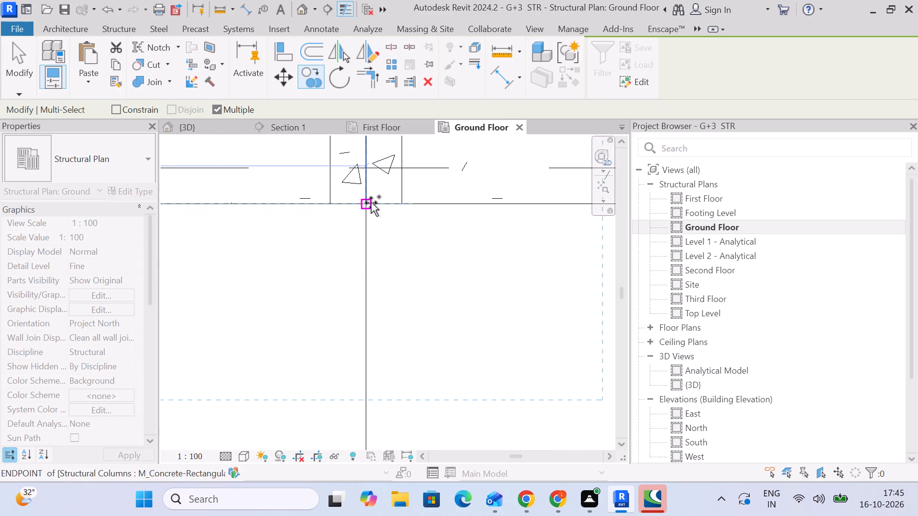
click(365, 203)
Place another copy of the A-1 reinforcement at the lower edge midpoint of column A-4.
scroll(425, 234, down, 5)
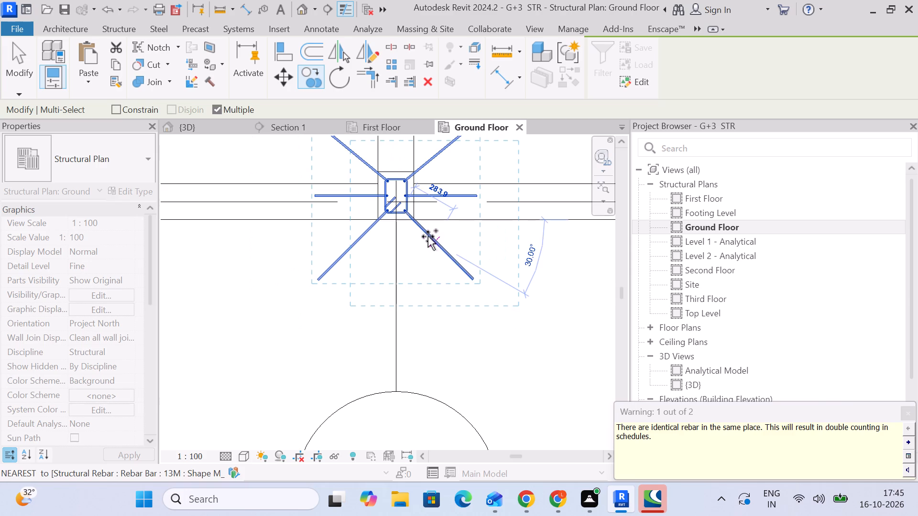
scroll(431, 239, down, 4)
middle_drag(432, 239, 383, 254)
scroll(384, 258, down, 4)
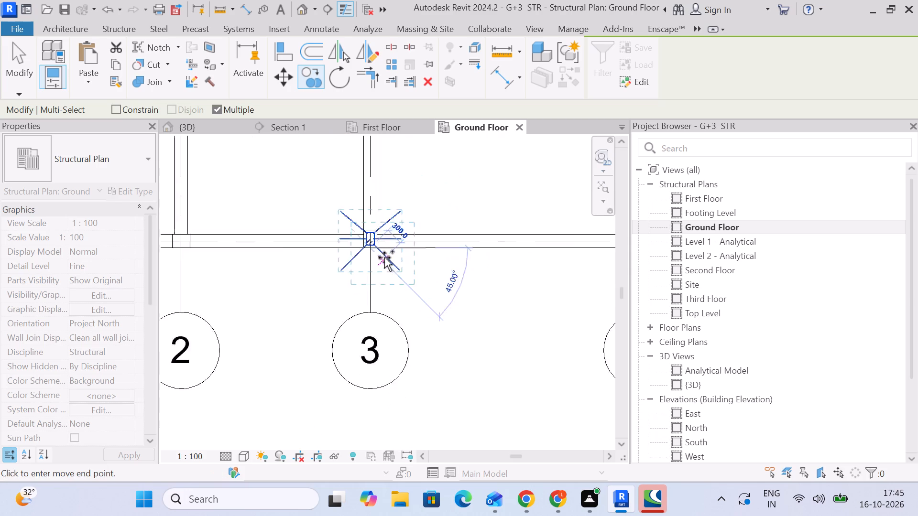
scroll(384, 258, down, 1)
middle_drag(477, 277, 352, 302)
scroll(426, 280, up, 4)
scroll(469, 280, up, 4)
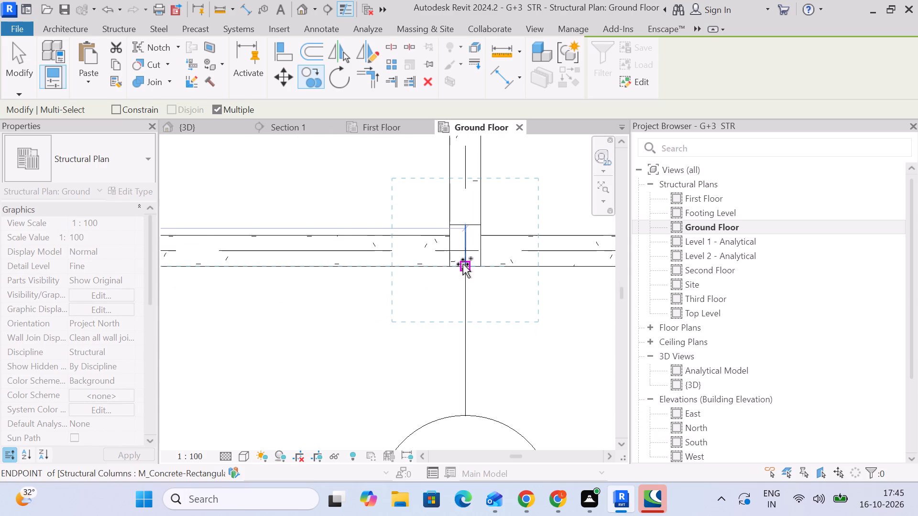
click(464, 265)
Place another copy of the reinforcement at the lower edge midpoint of column A-5 and finish the multiple copy.
scroll(492, 282, down, 4)
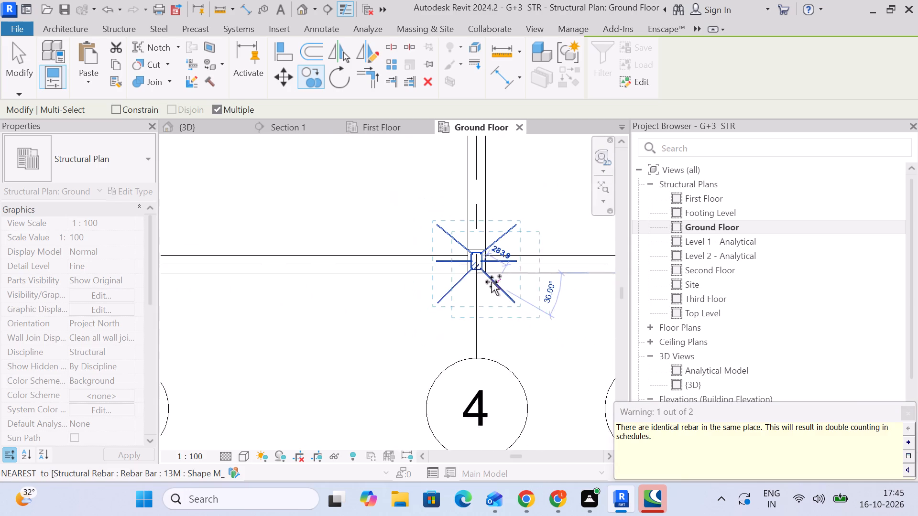
middle_drag(490, 283, 364, 283)
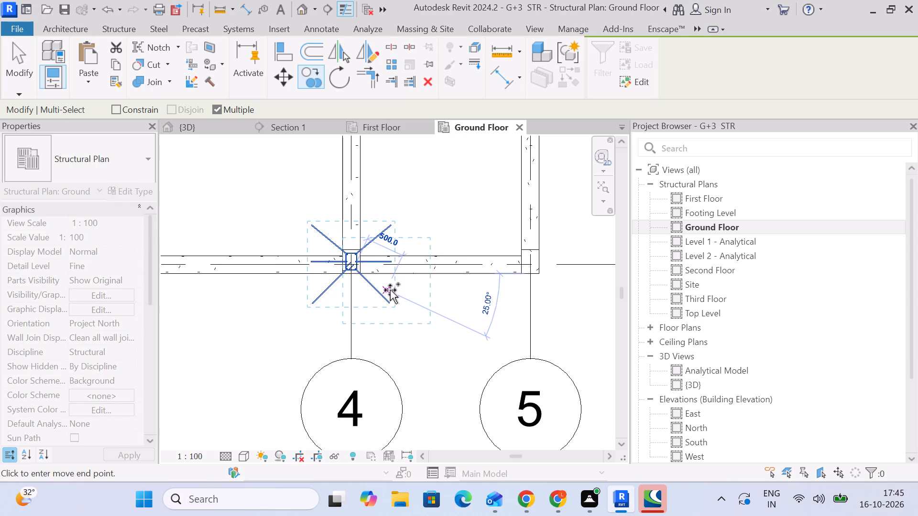
scroll(534, 283, up, 7)
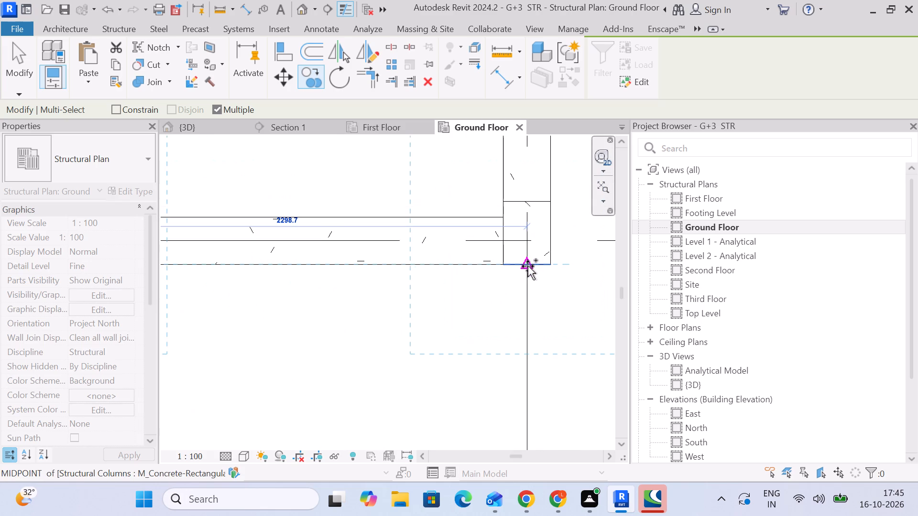
click(527, 264)
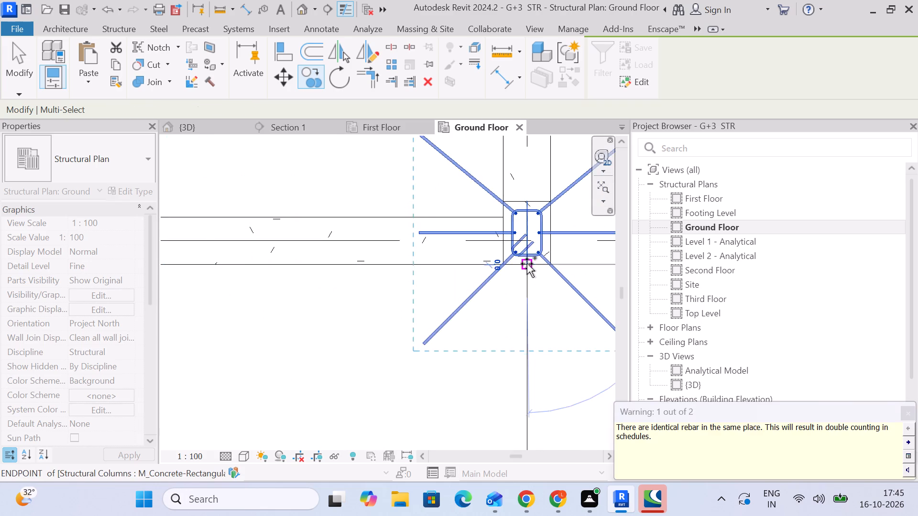
scroll(527, 264, down, 11)
middle_drag(525, 265, 444, 333)
scroll(443, 333, down, 6)
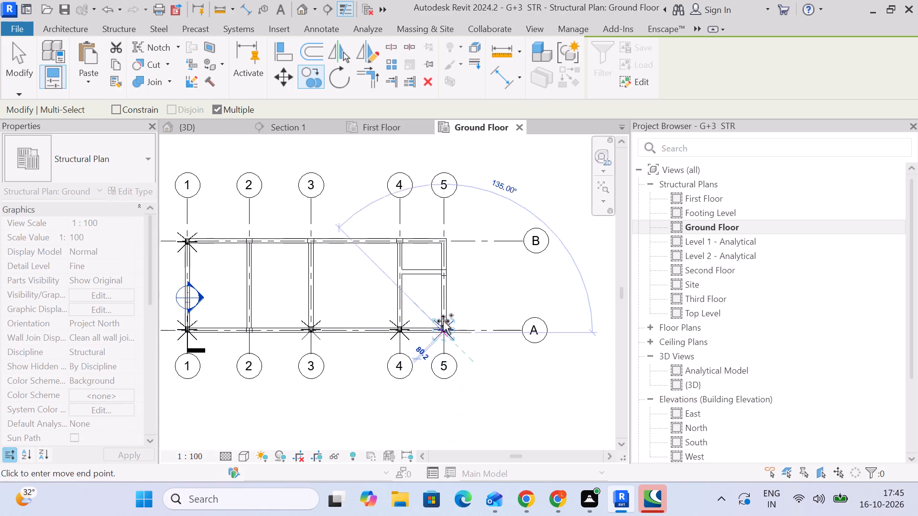
scroll(444, 273, up, 5)
key(Escape)
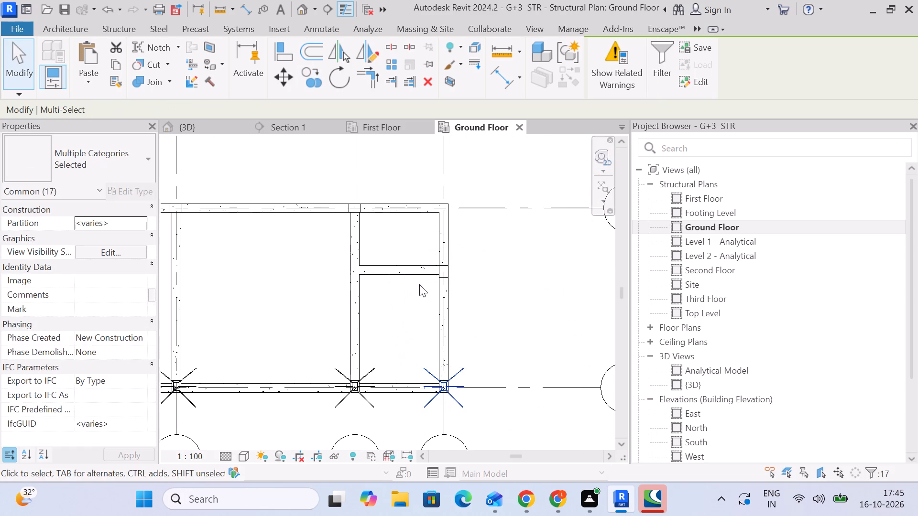
In the 3D view, delete the duplicate horizontal 13M footing rebar set copied into the footing at A-4.
click(174, 129)
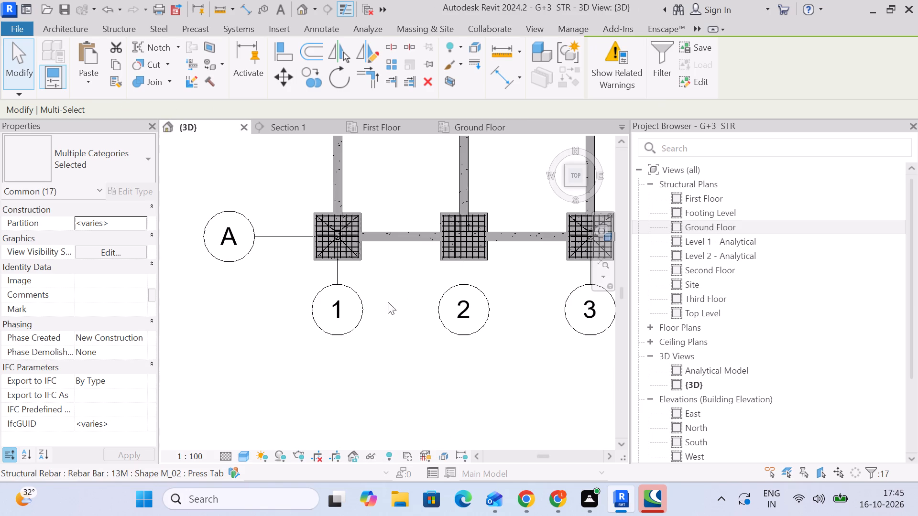
scroll(426, 208, down, 11)
middle_drag(409, 229, 305, 268)
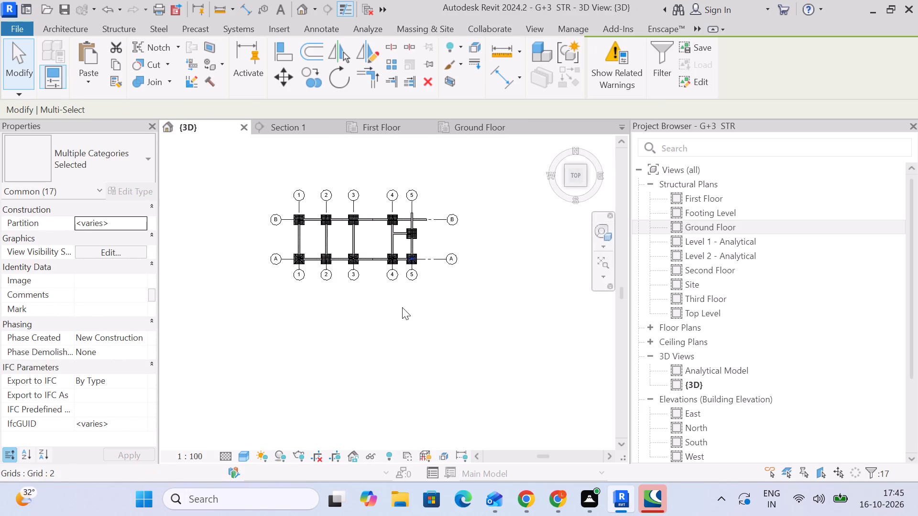
click(423, 337)
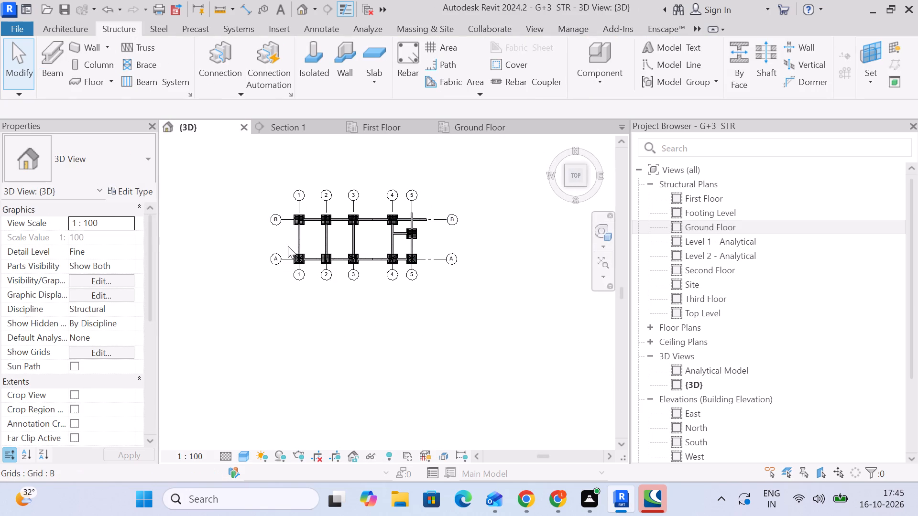
scroll(297, 260, down, 3)
scroll(342, 330, up, 3)
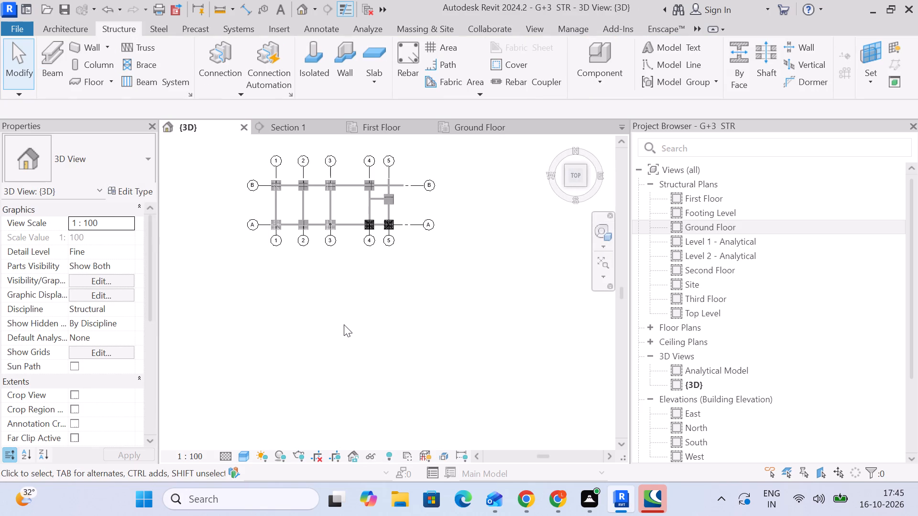
shift+middle_drag(375, 356, 396, 168)
scroll(336, 236, up, 6)
scroll(352, 290, up, 5)
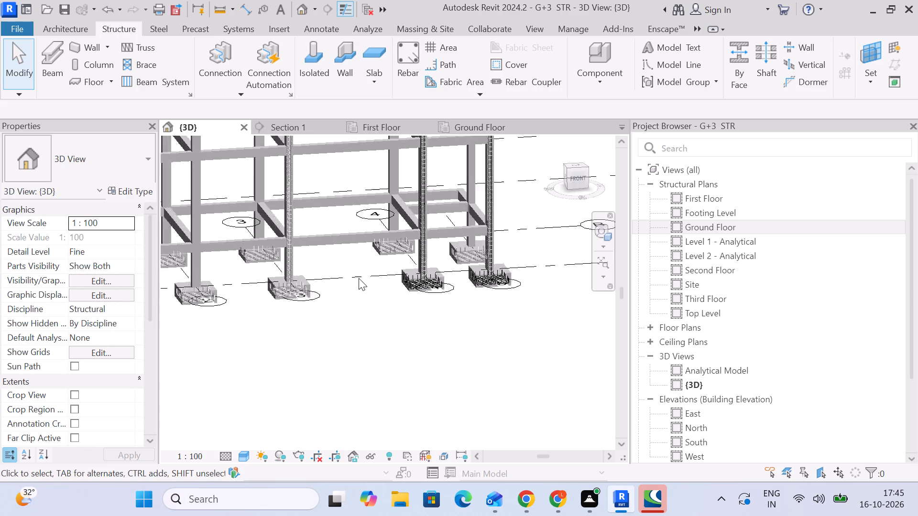
scroll(382, 240, up, 5)
scroll(490, 292, up, 5)
middle_drag(535, 326, 392, 306)
scroll(437, 356, up, 6)
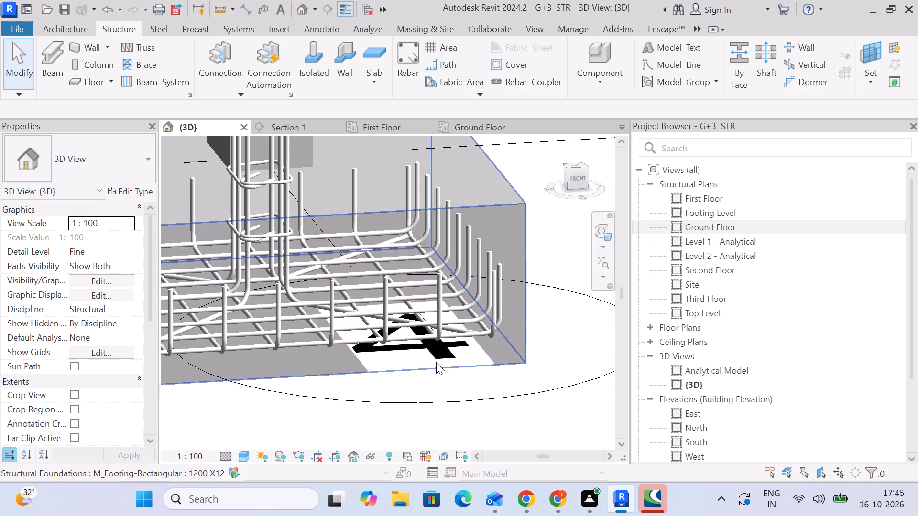
scroll(301, 279, up, 2)
click(281, 251)
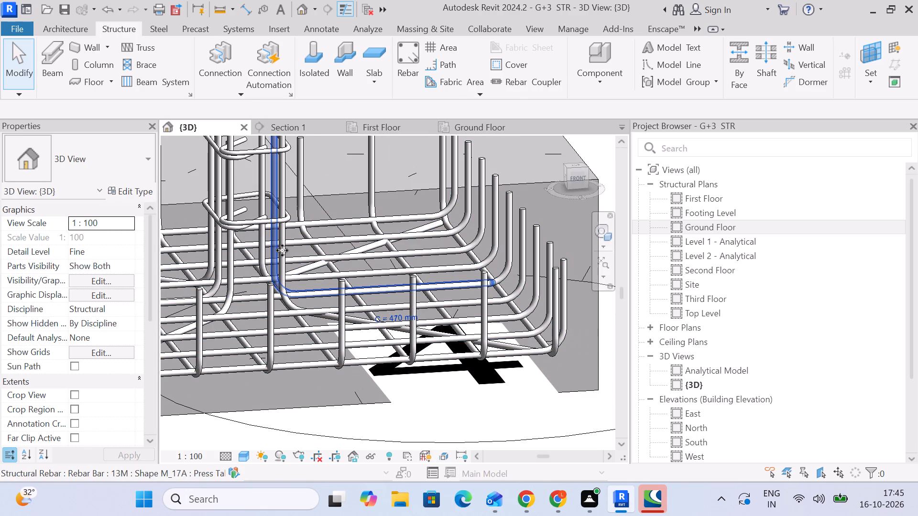
click(285, 257)
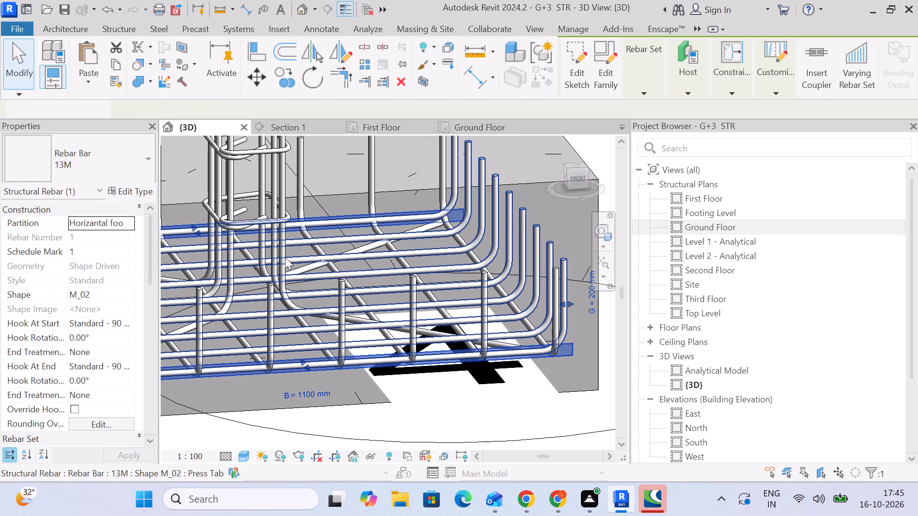
scroll(285, 258, down, 4)
middle_drag(284, 263, 278, 277)
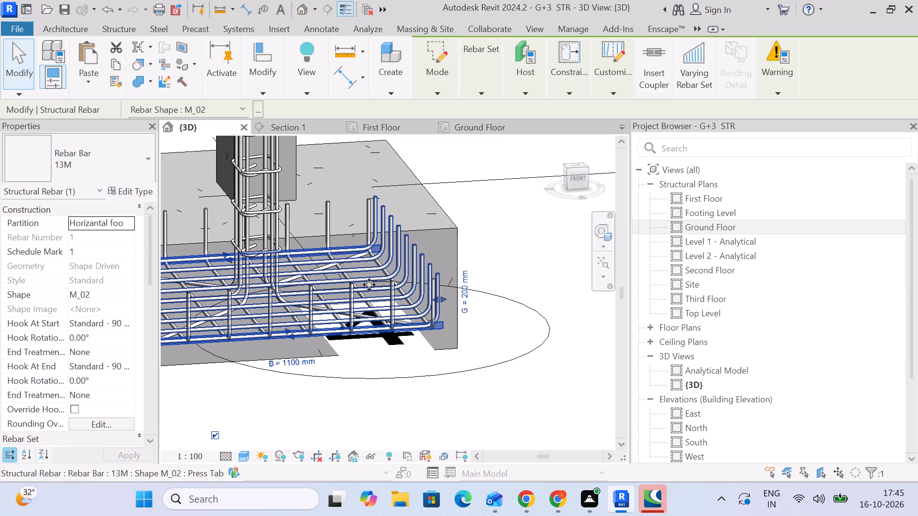
key(Delete)
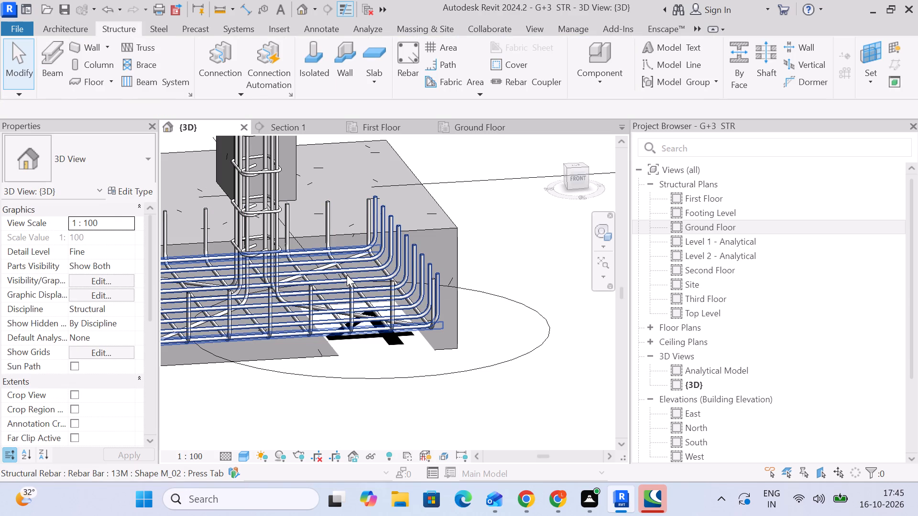
Delete the duplicate vertical 13M footing rebar set in the A-4 footing and check the remaining bars and column ties.
click(356, 306)
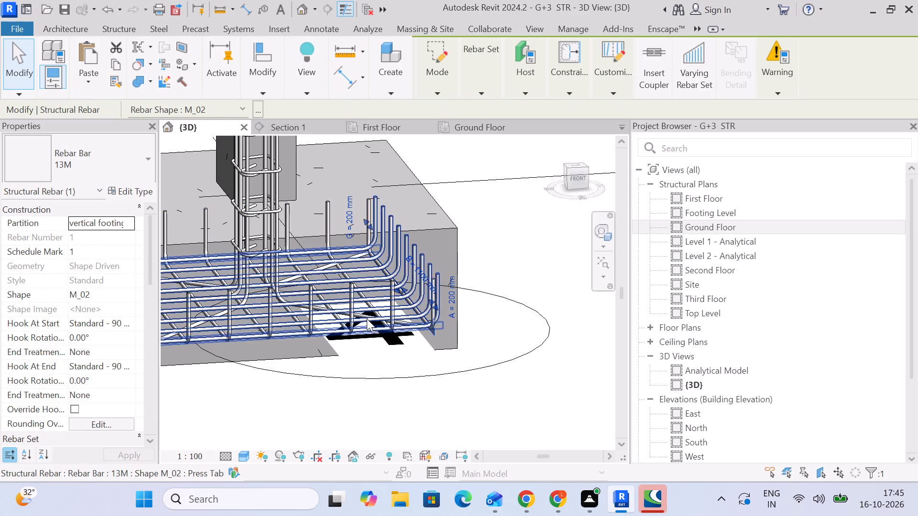
key(Delete)
click(389, 261)
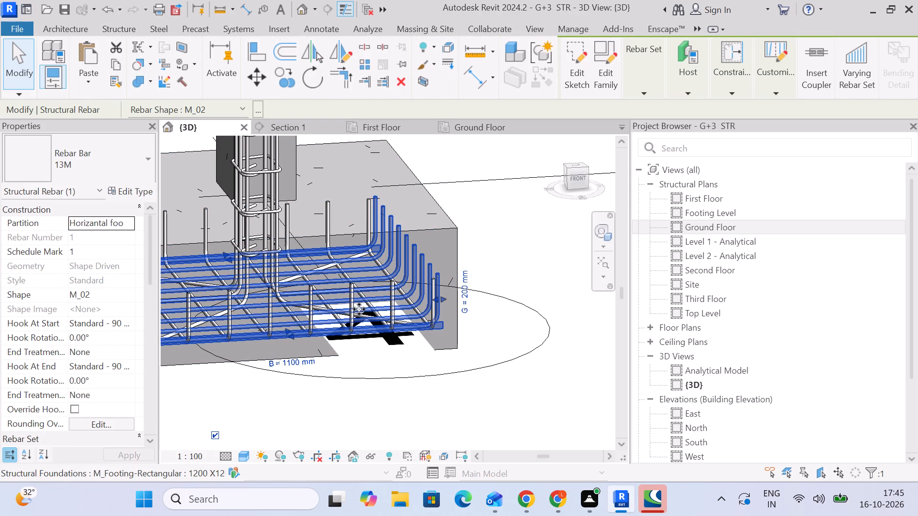
click(509, 232)
click(247, 170)
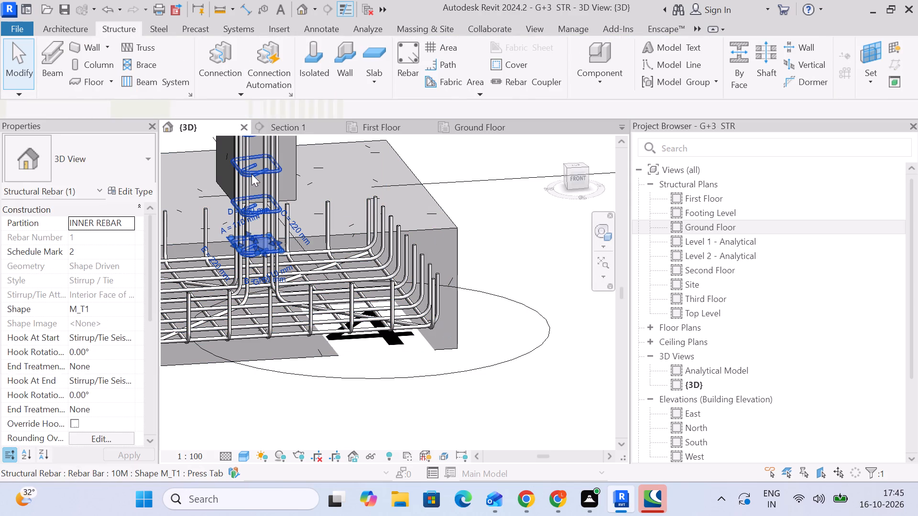
click(517, 250)
Delete the duplicate horizontal and vertical 13M footing rebar sets in the footing at A-5.
scroll(540, 290, down, 6)
scroll(376, 332, down, 3)
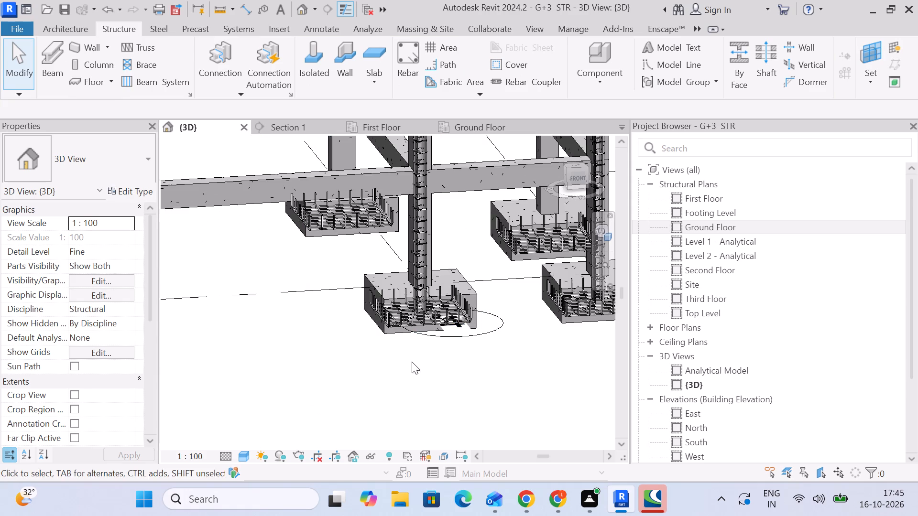
middle_drag(415, 363, 251, 373)
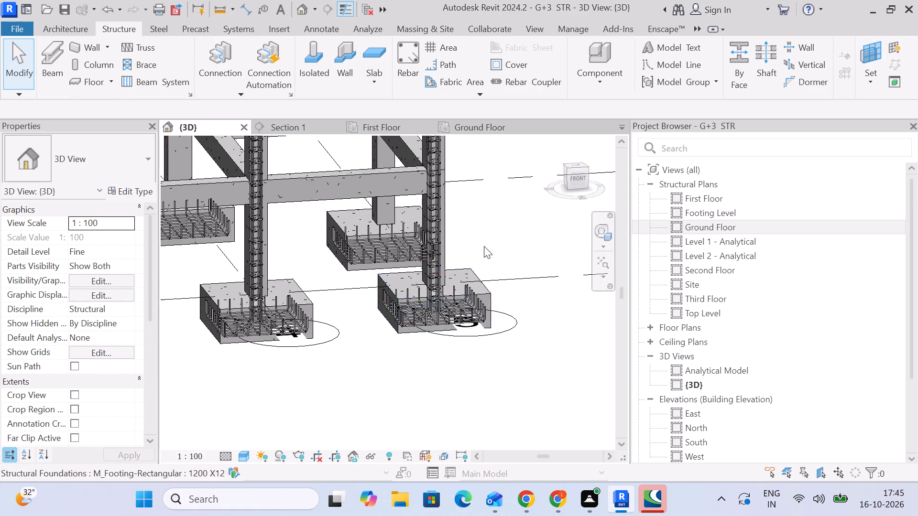
scroll(484, 239, up, 10)
middle_drag(437, 363, 399, 184)
scroll(486, 342, up, 3)
click(481, 290)
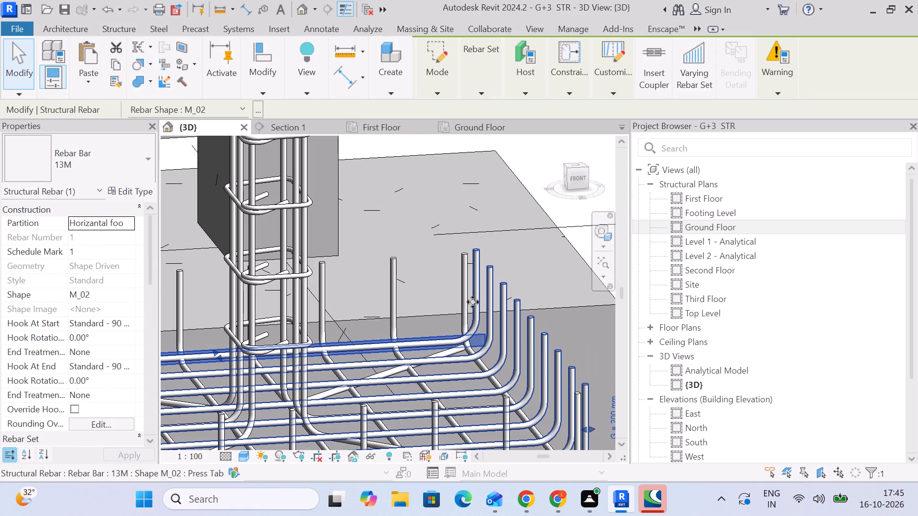
key(Delete)
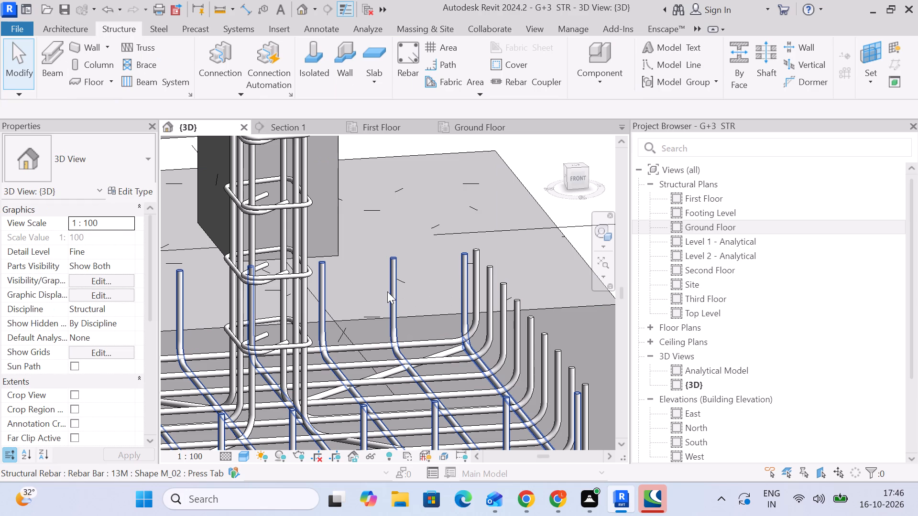
click(387, 291)
key(Delete)
Delete the duplicate vertical and horizontal 13M footing rebar sets in the footing at A-3.
scroll(390, 291, down, 9)
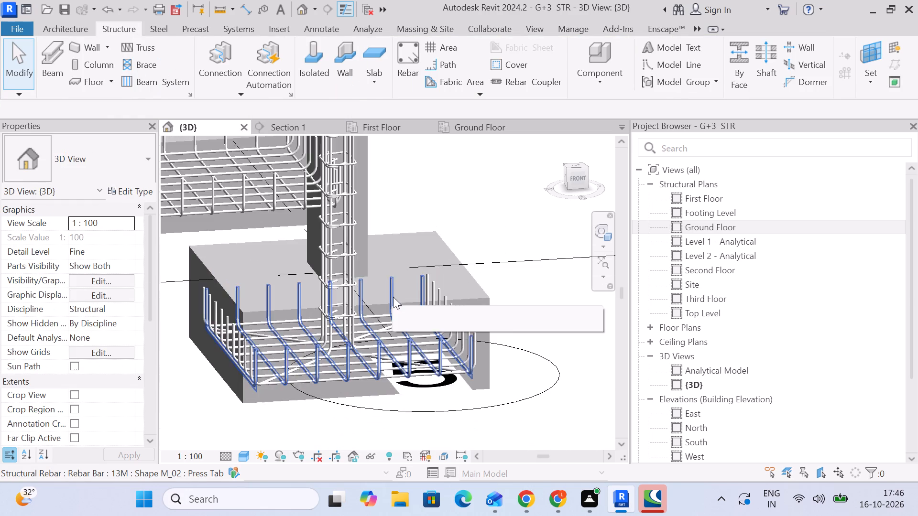
scroll(393, 297, down, 2)
middle_drag(324, 354, 571, 247)
middle_drag(555, 336, 632, 325)
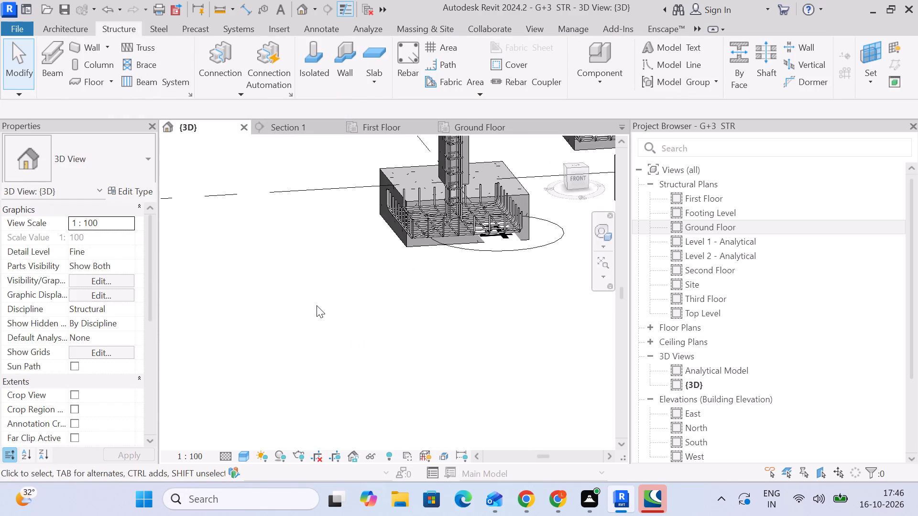
scroll(317, 305, down, 8)
middle_drag(264, 319, 389, 373)
scroll(389, 373, up, 5)
scroll(306, 317, up, 4)
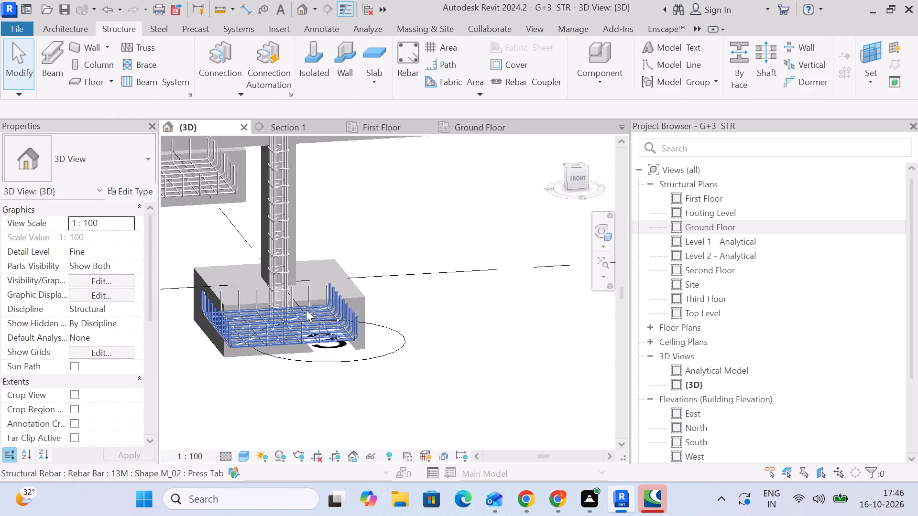
scroll(306, 310, up, 7)
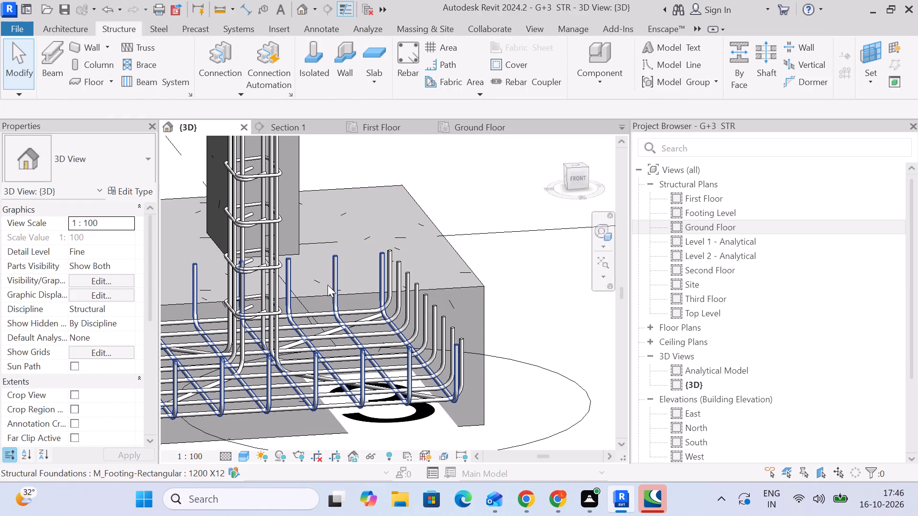
click(328, 285)
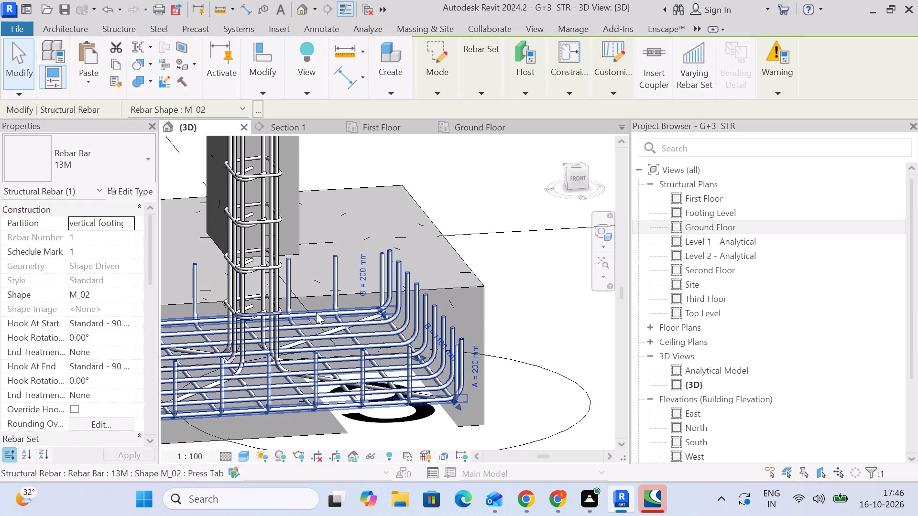
key(Delete)
click(406, 273)
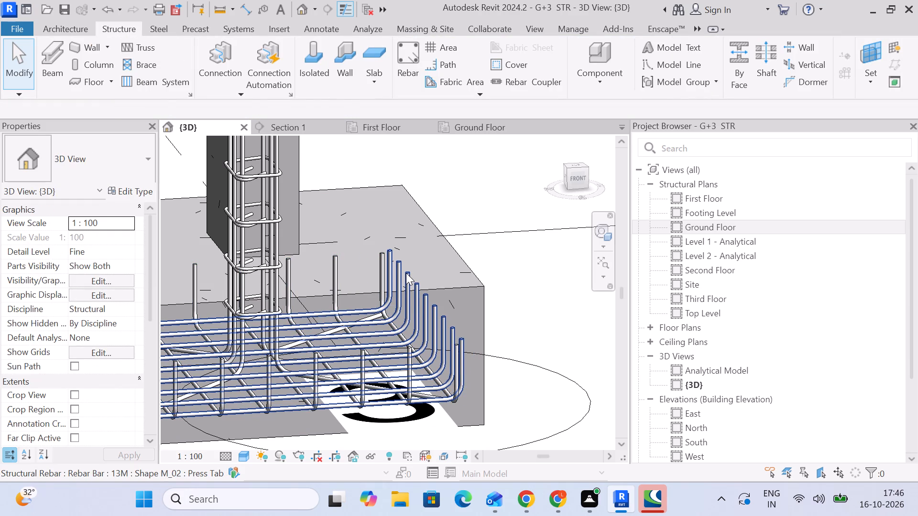
key(Delete)
Examine the footing at A-2 for duplicate footing rebar sets.
scroll(397, 279, down, 8)
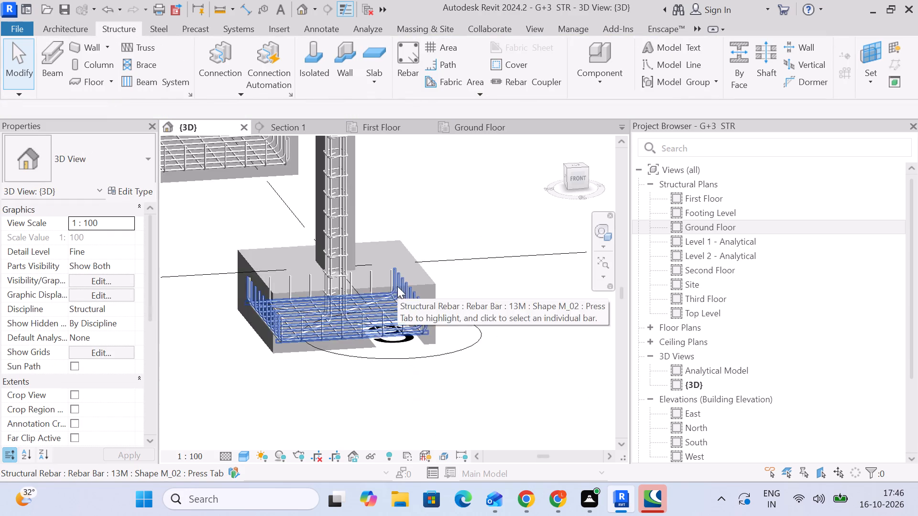
scroll(397, 286, down, 3)
middle_drag(306, 322, 568, 297)
scroll(473, 265, up, 10)
scroll(412, 279, up, 2)
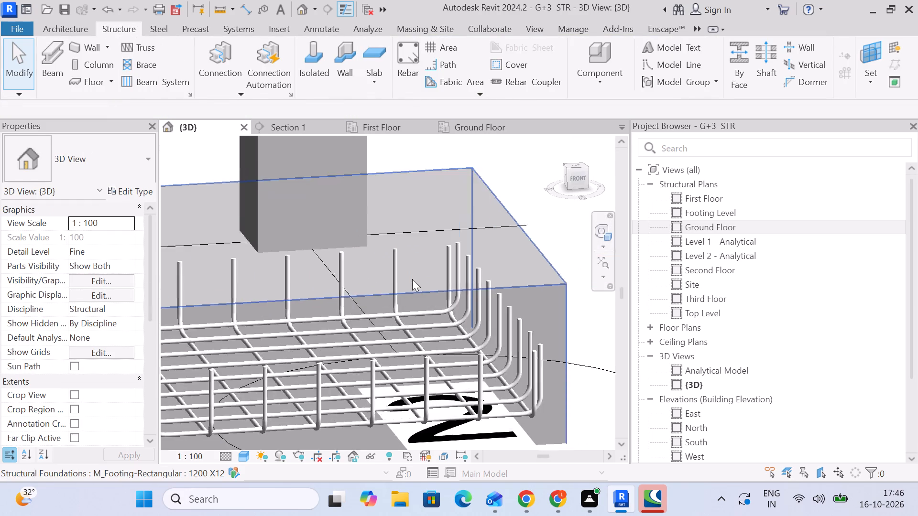
scroll(412, 279, up, 3)
click(473, 263)
scroll(470, 269, down, 7)
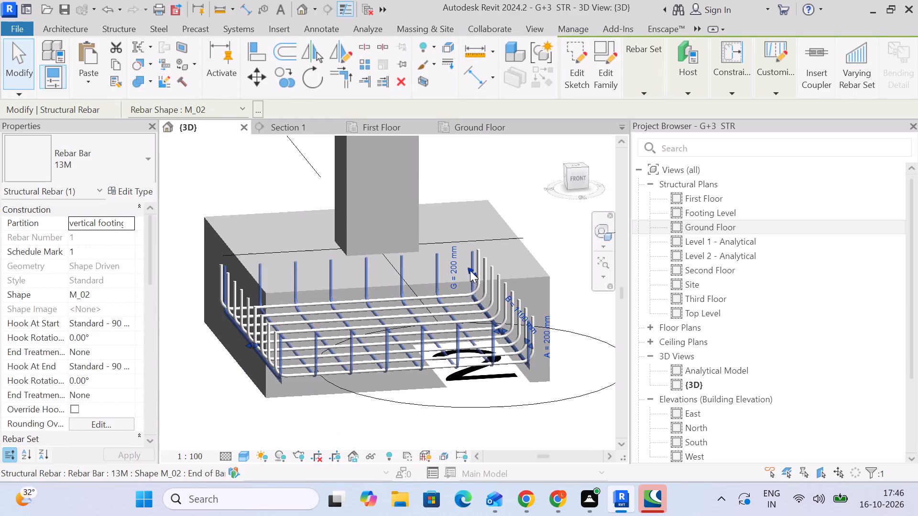
scroll(470, 270, down, 11)
middle_drag(470, 280, 393, 281)
click(380, 352)
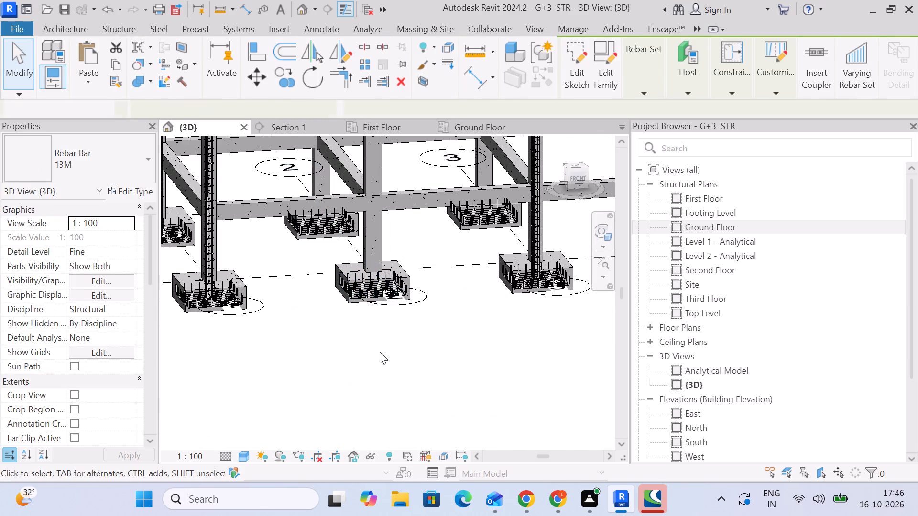
Examine the footings along grids A and B from above to compare which columns have reinforcement.
scroll(376, 354, down, 5)
middle_drag(380, 371, 322, 376)
scroll(347, 373, down, 2)
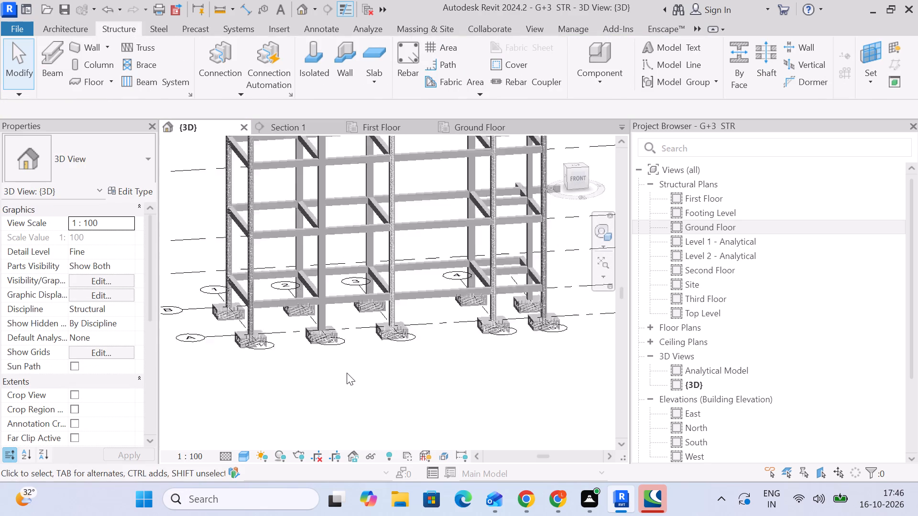
scroll(347, 373, down, 3)
click(577, 168)
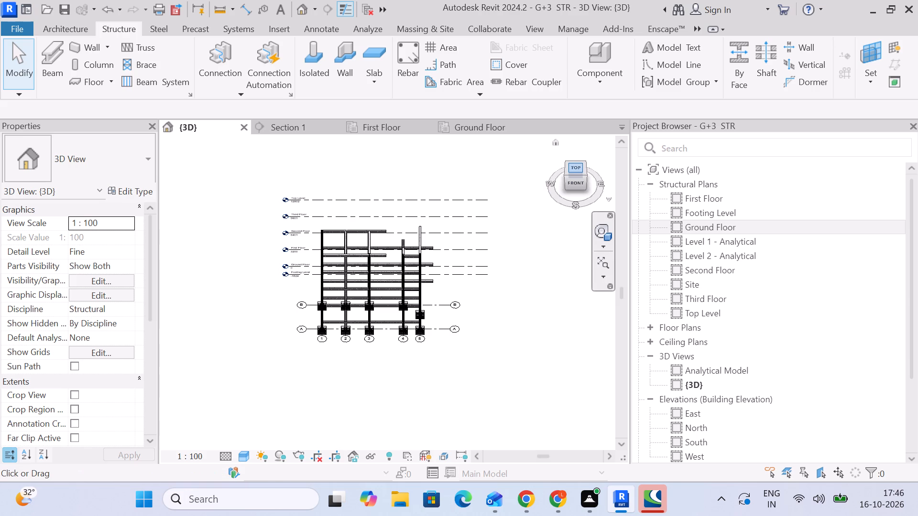
click(580, 167)
scroll(444, 289, up, 10)
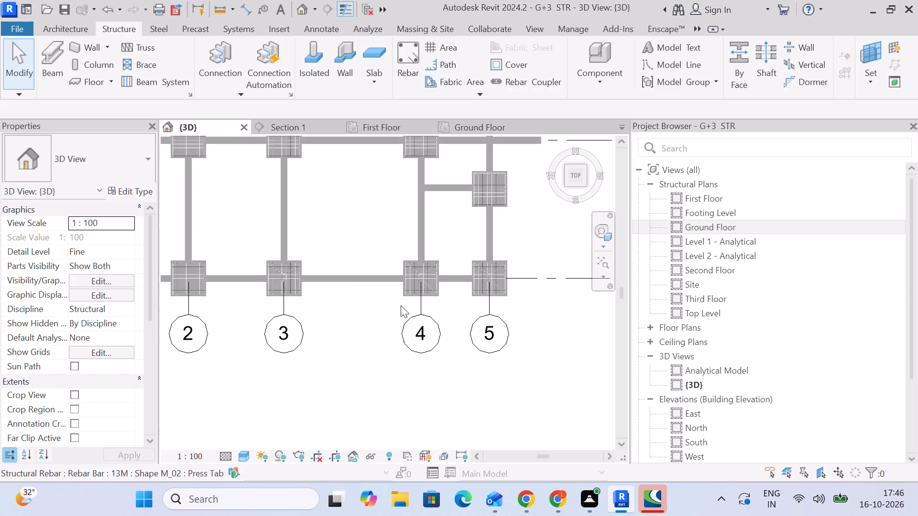
middle_drag(402, 308, 461, 310)
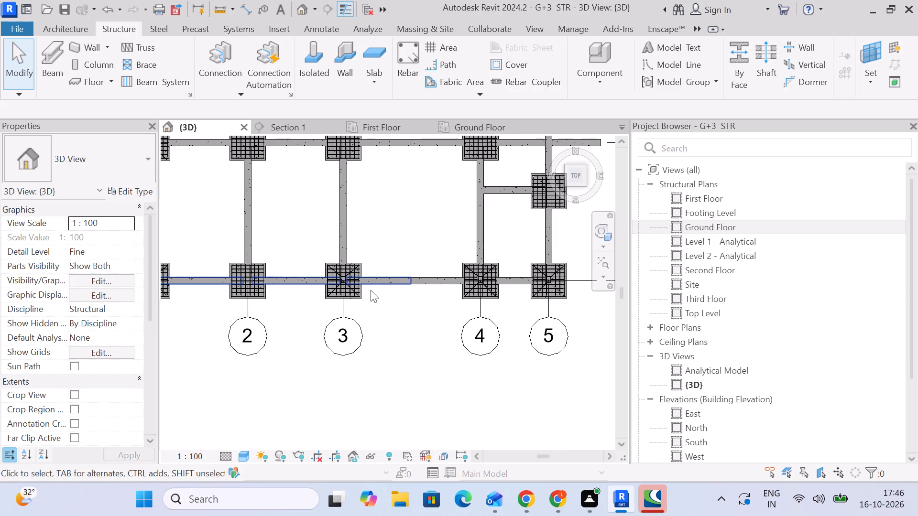
middle_drag(390, 304, 397, 336)
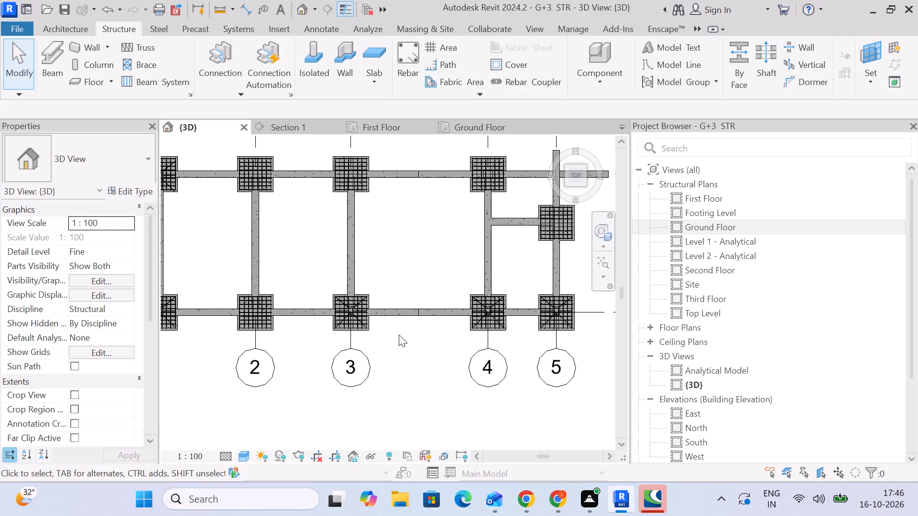
scroll(285, 326, down, 4)
scroll(304, 331, up, 1)
middle_drag(304, 331, 353, 336)
scroll(288, 329, up, 4)
middle_drag(284, 339, 293, 335)
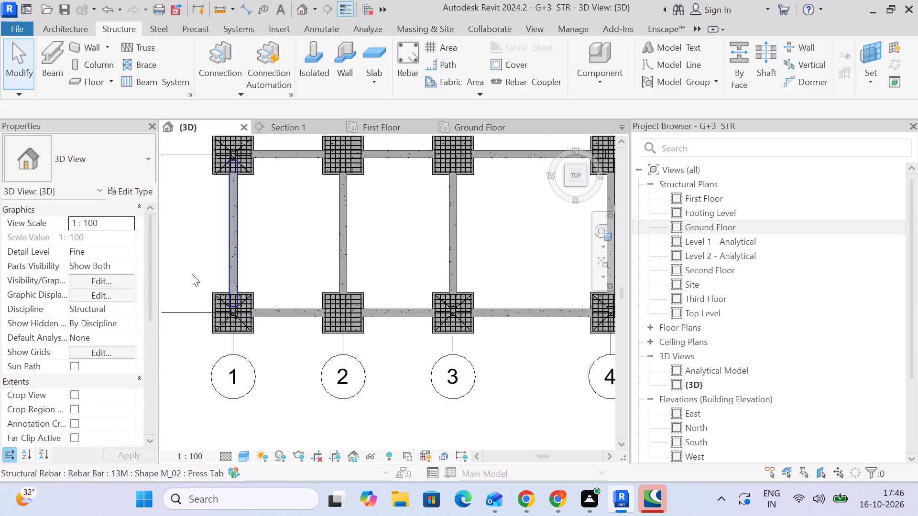
Select only column A-1's rebar and couplers, excluding the structural columns, foundation and the two 13M footing mesh sets.
drag(194, 265, 257, 344)
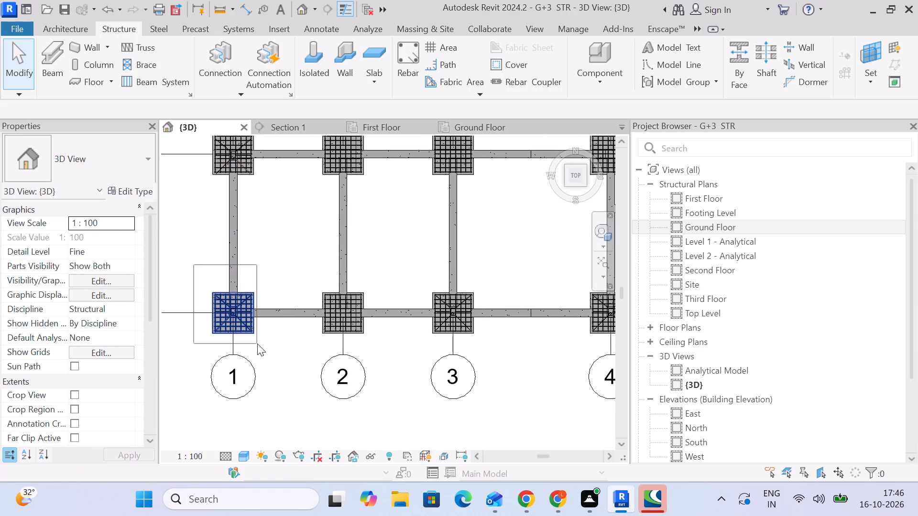
drag(257, 344, 263, 343)
click(612, 65)
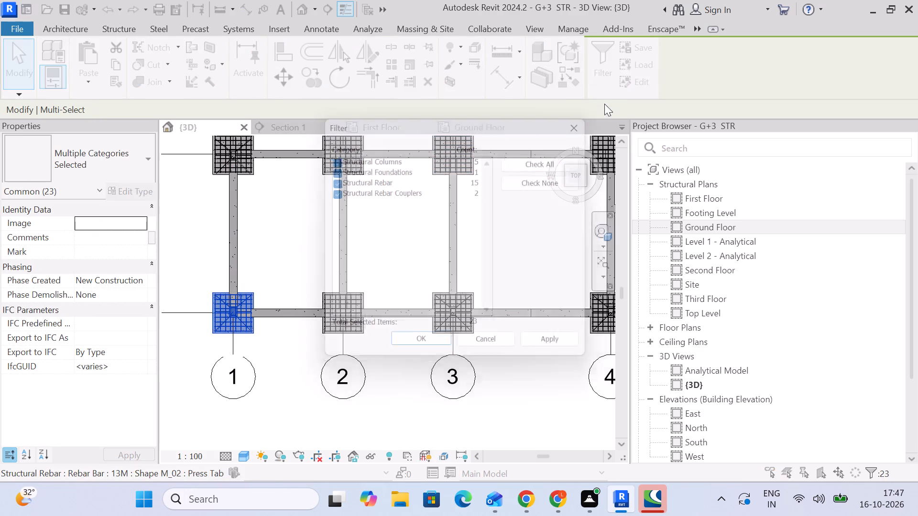
drag(579, 174, 569, 183)
click(329, 193)
click(331, 183)
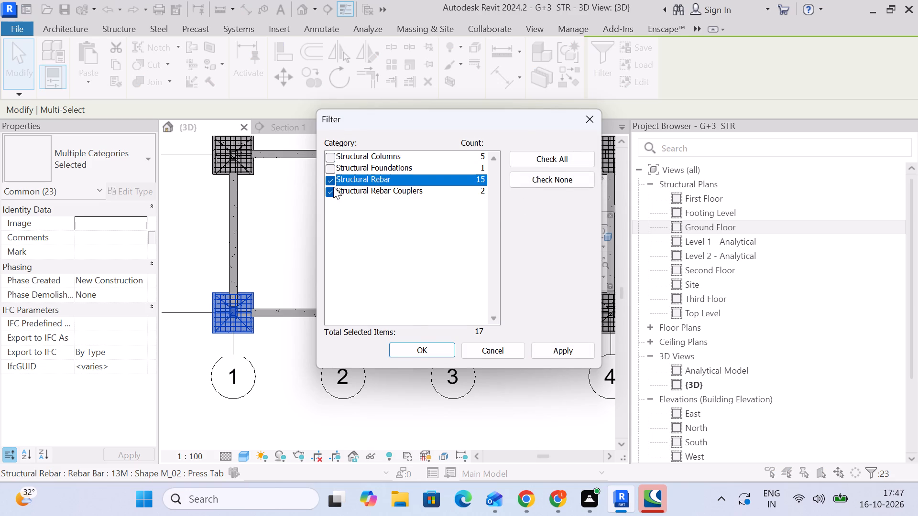
click(435, 348)
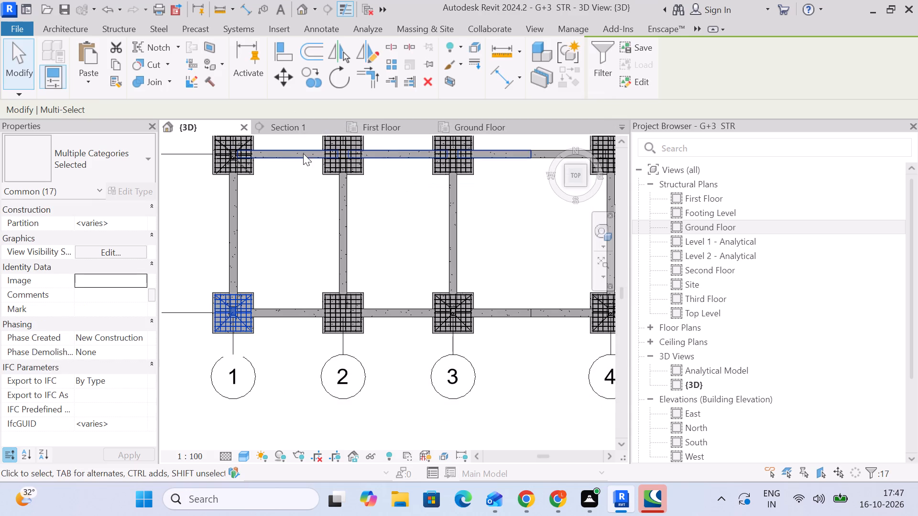
scroll(240, 327, up, 16)
middle_drag(257, 289, 257, 291)
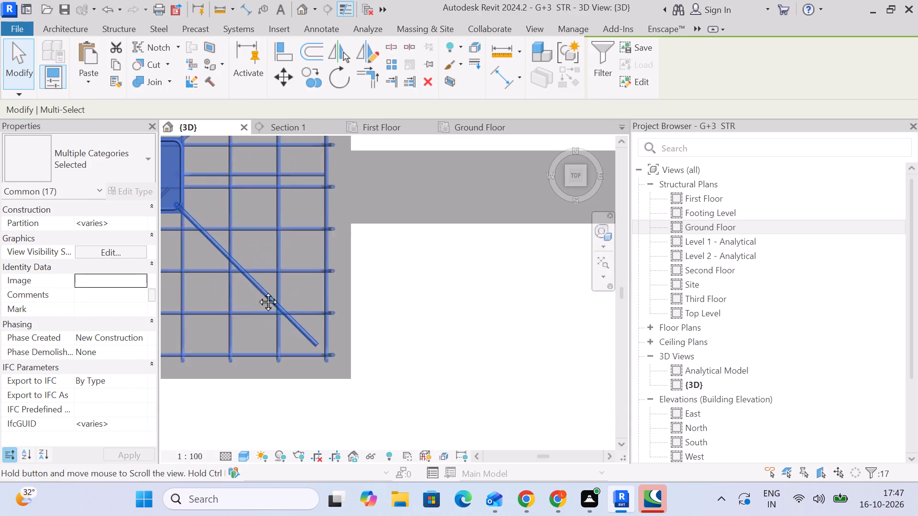
middle_drag(257, 291, 319, 316)
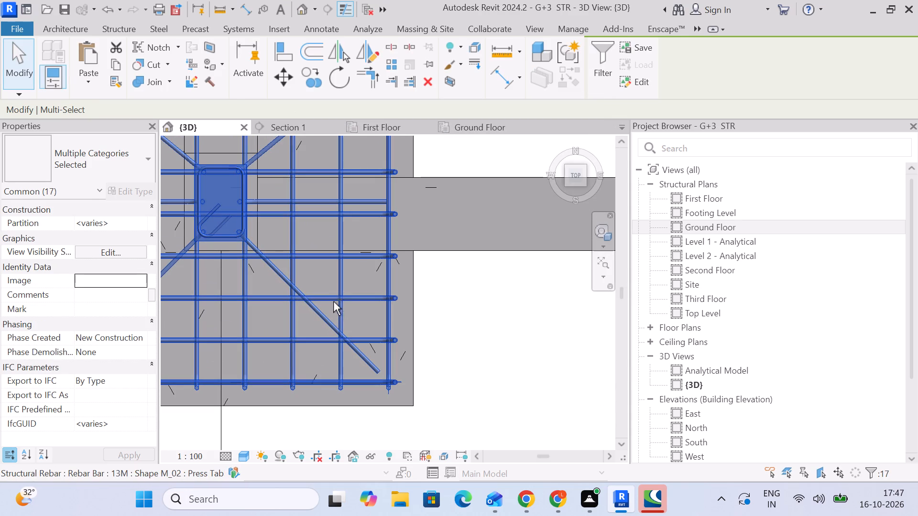
shift+click(330, 298)
shift+click(343, 310)
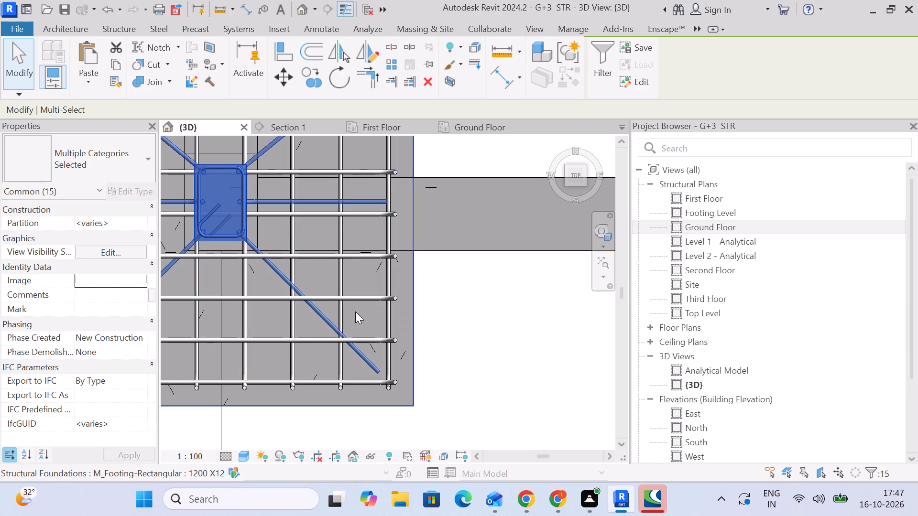
scroll(355, 312, down, 11)
scroll(362, 252, up, 4)
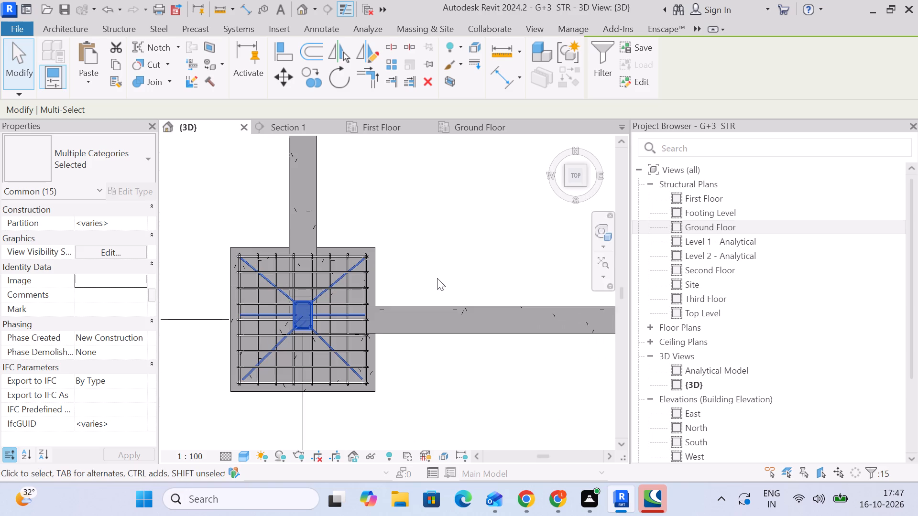
scroll(432, 280, down, 4)
middle_drag(432, 280, 361, 266)
scroll(361, 261, down, 4)
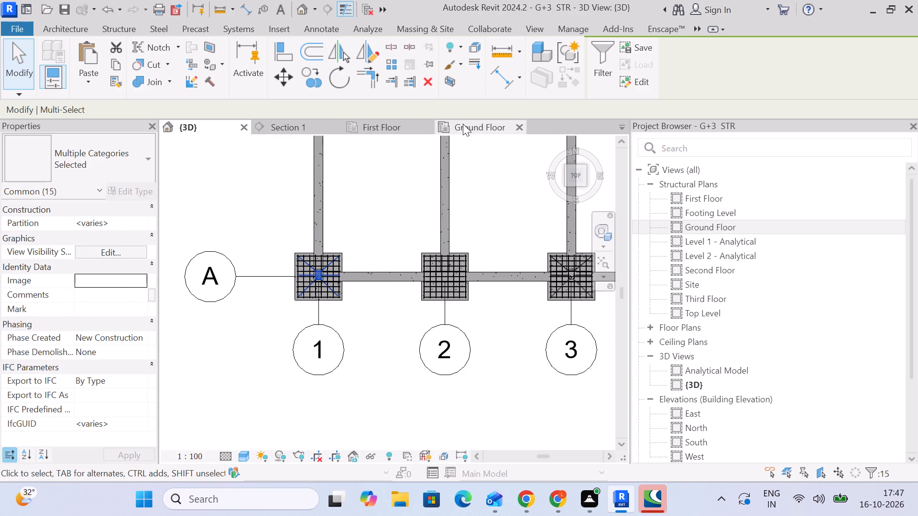
In the First Floor plan, copy the selected A-1 rebar and couplers to the column on grid 5 between grids A and B.
click(387, 128)
scroll(385, 213, down, 6)
scroll(386, 216, up, 1)
scroll(386, 216, down, 12)
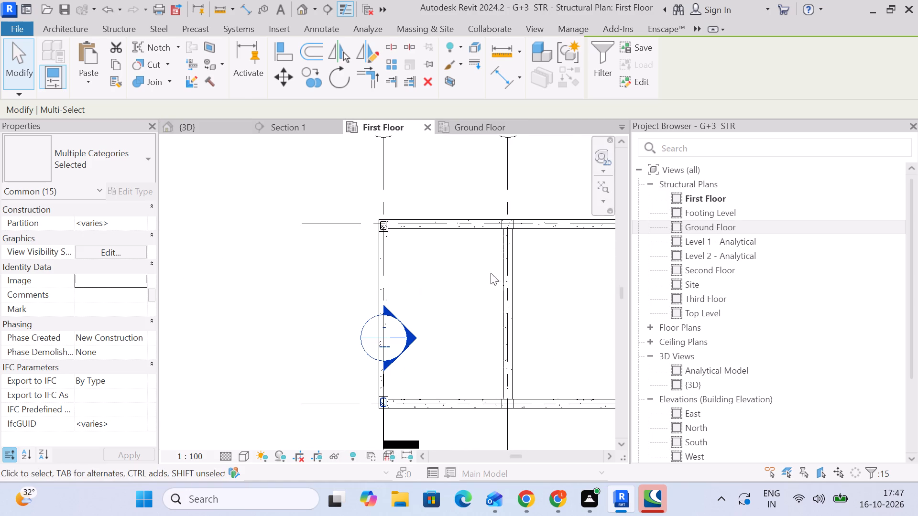
middle_drag(491, 273, 355, 203)
scroll(490, 320, up, 5)
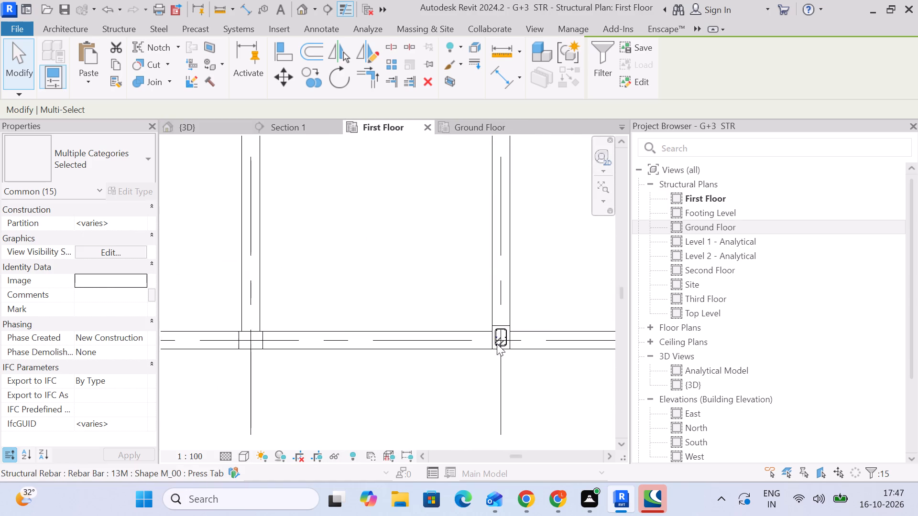
scroll(500, 347, up, 4)
scroll(493, 360, down, 6)
scroll(392, 379, down, 5)
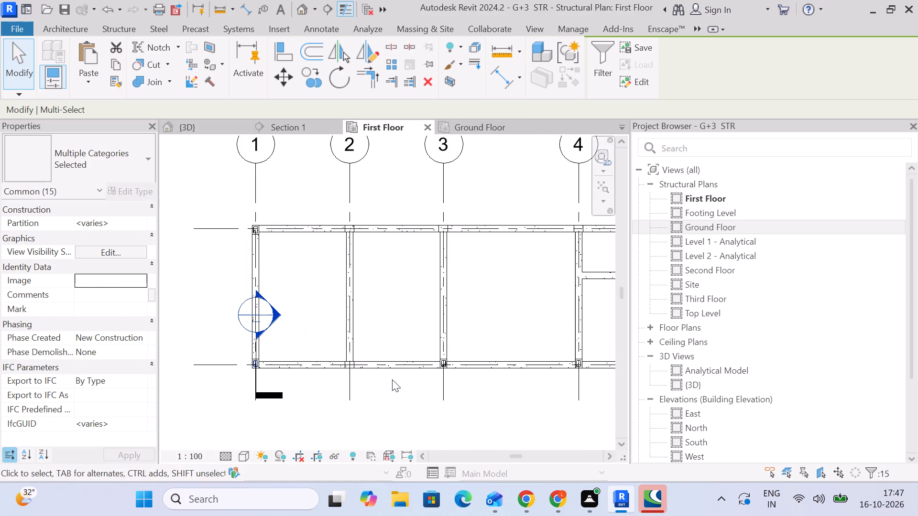
middle_drag(423, 381, 304, 358)
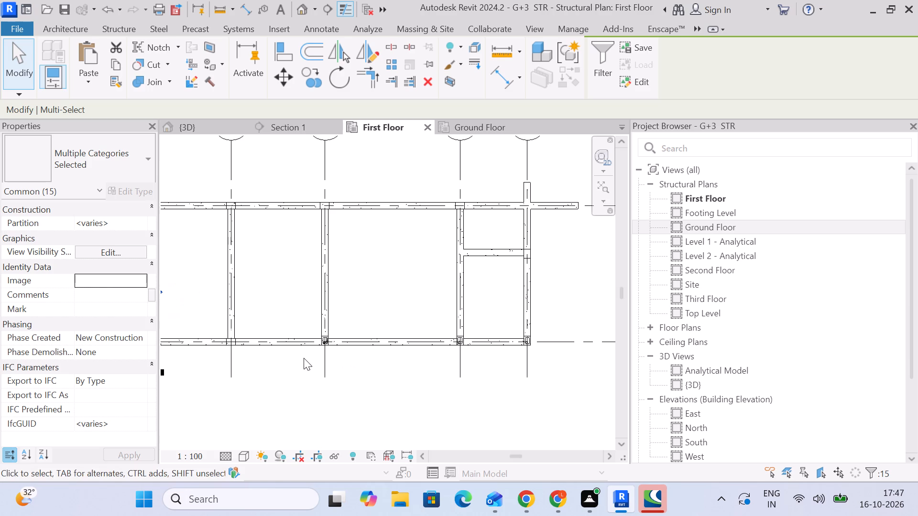
middle_drag(303, 358, 503, 360)
scroll(285, 369, up, 4)
scroll(374, 344, up, 13)
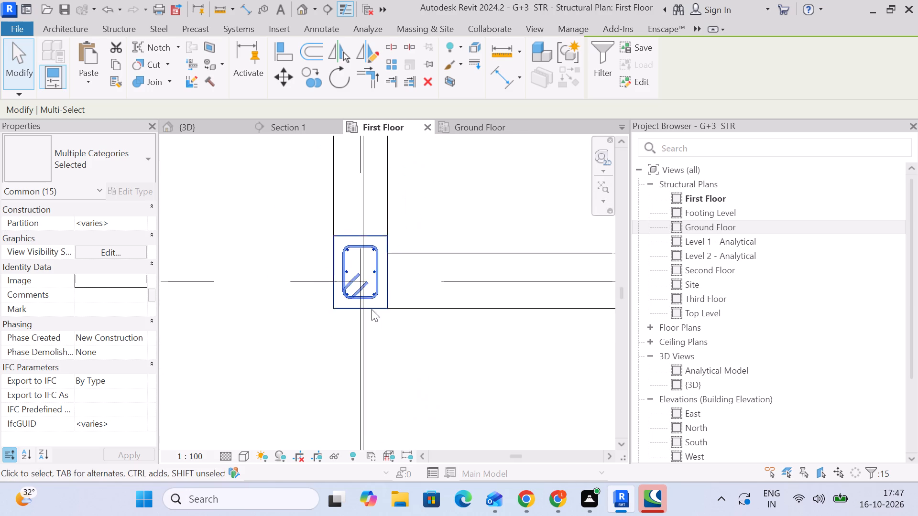
scroll(372, 309, up, 3)
click(312, 82)
scroll(329, 296, up, 4)
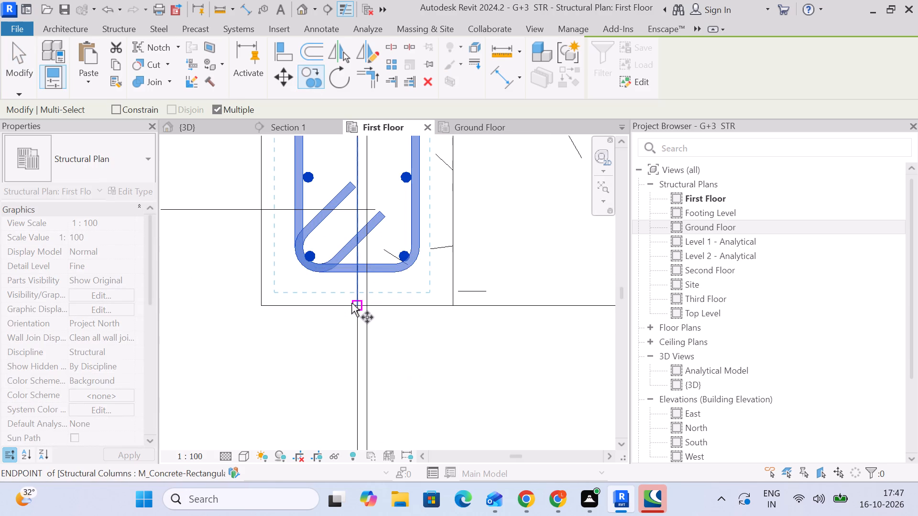
click(355, 304)
scroll(357, 304, down, 13)
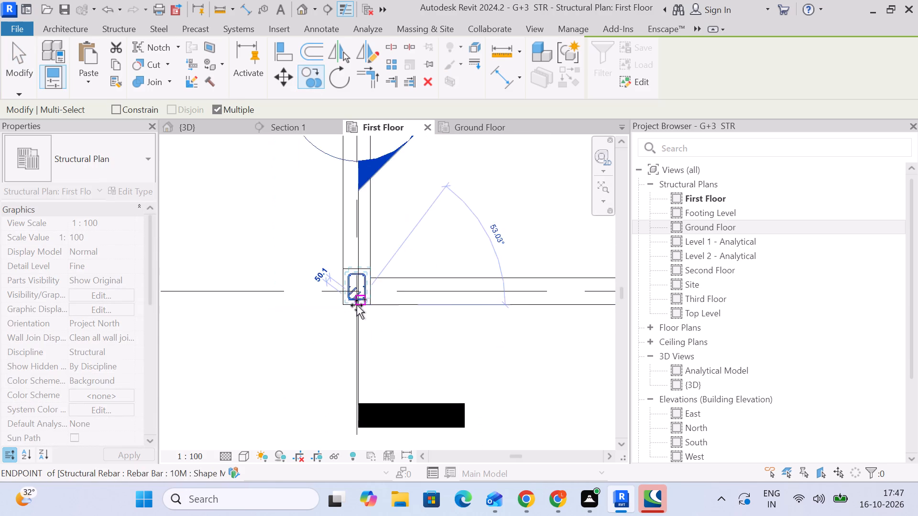
scroll(357, 305, down, 14)
middle_drag(473, 339, 271, 341)
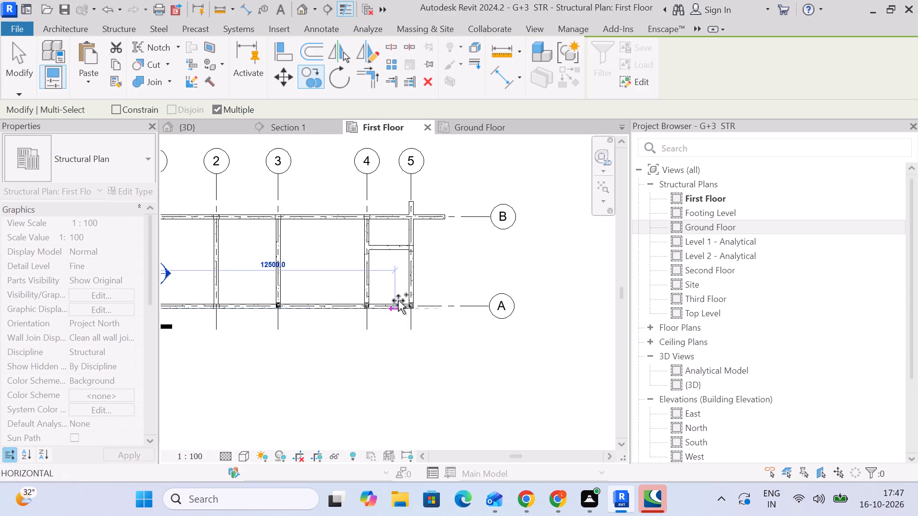
scroll(417, 275, up, 12)
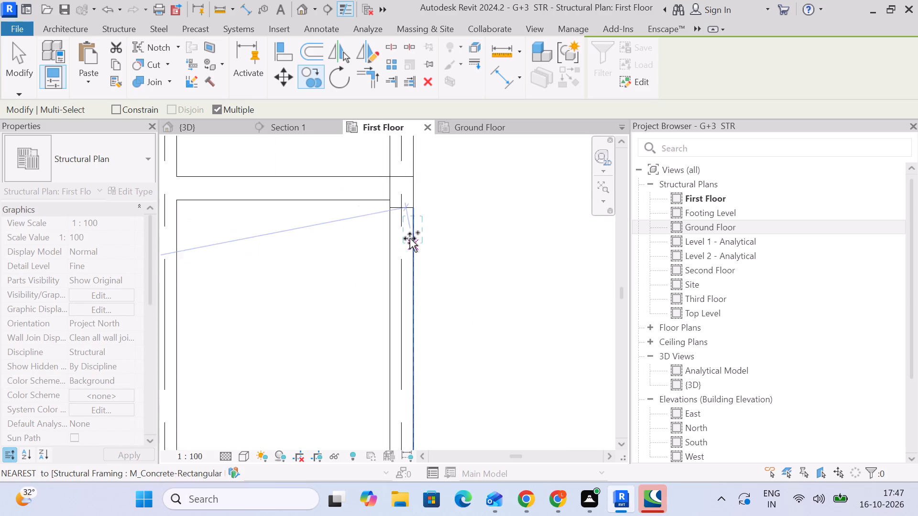
click(401, 206)
scroll(402, 206, down, 2)
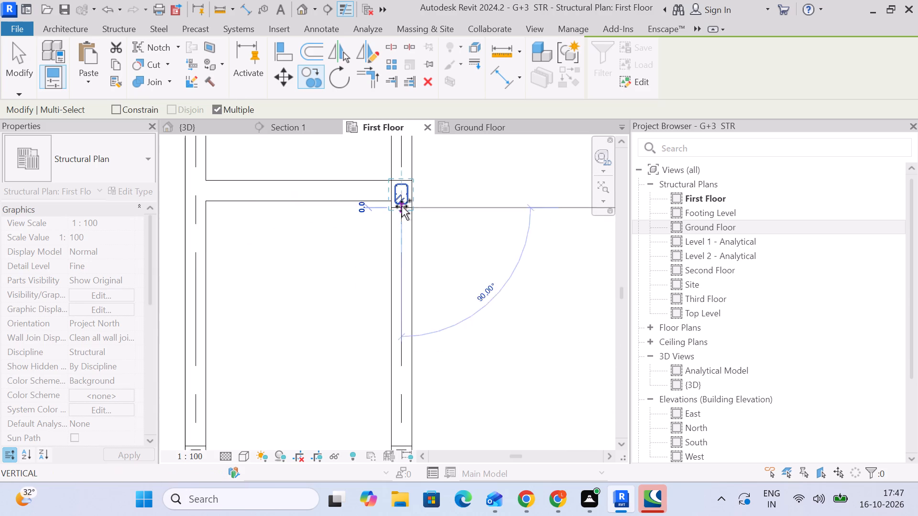
scroll(402, 206, down, 2)
middle_drag(400, 217, 426, 416)
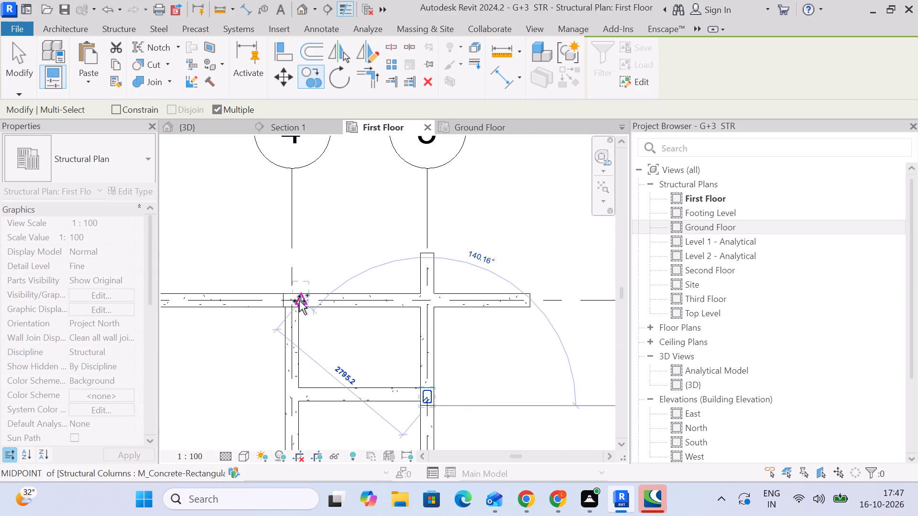
middle_drag(298, 310, 416, 217)
scroll(416, 217, up, 1)
scroll(420, 242, down, 12)
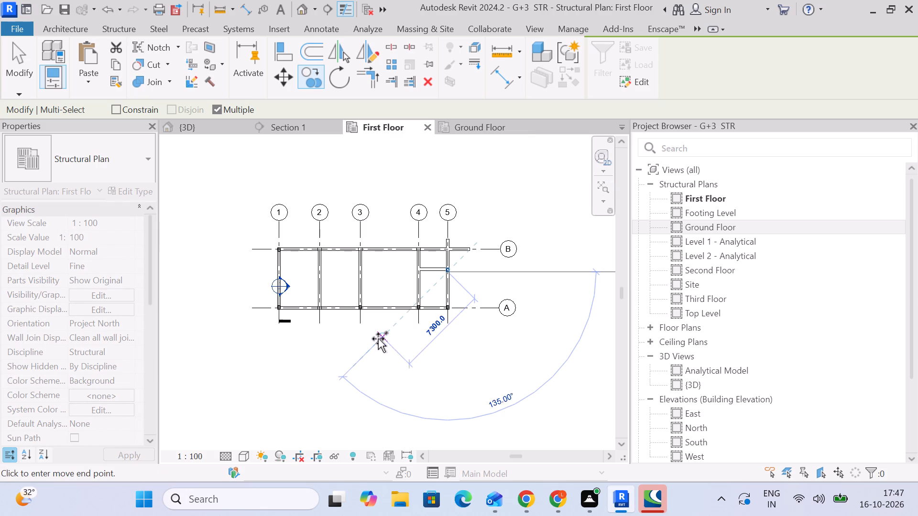
key(Escape)
scroll(437, 271, up, 5)
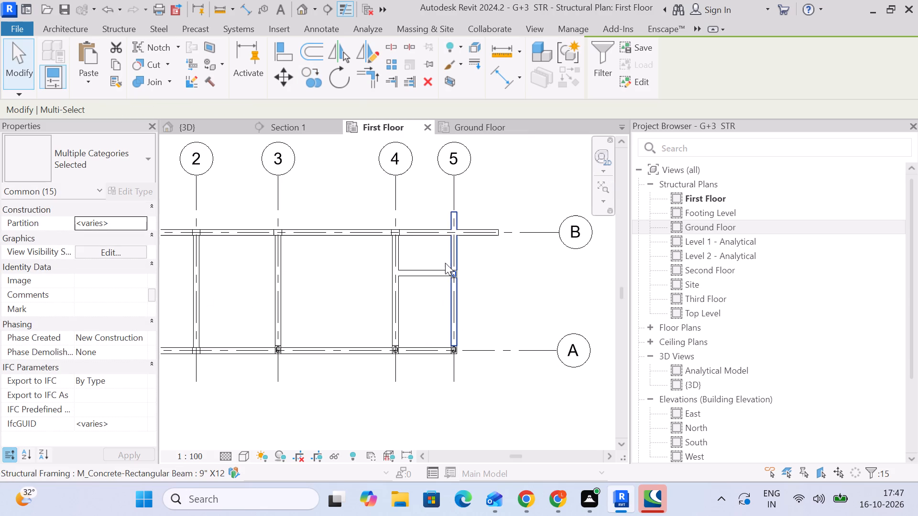
In the 3D top view, copy the whole A-1 column stack with its footing, rebar and couplers to empty space outside grid A near grid 1.
click(189, 135)
click(201, 126)
drag(263, 217, 359, 319)
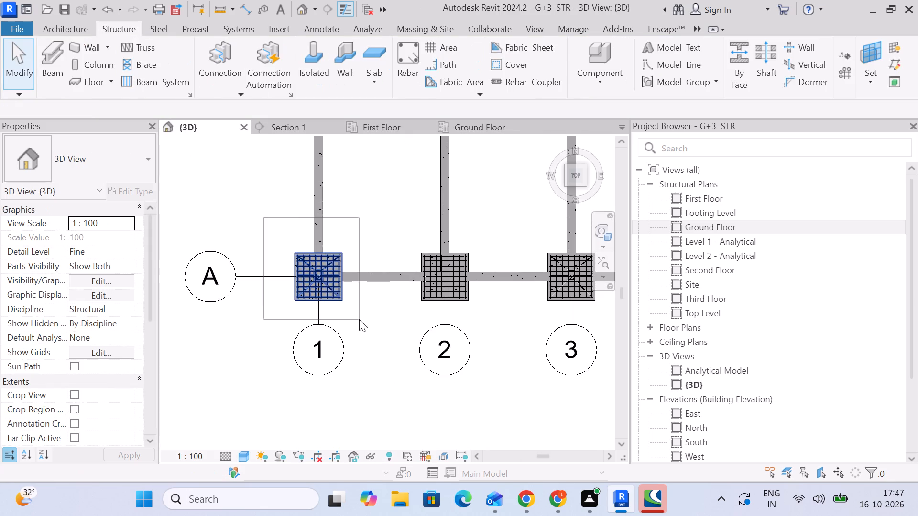
drag(359, 319, 361, 319)
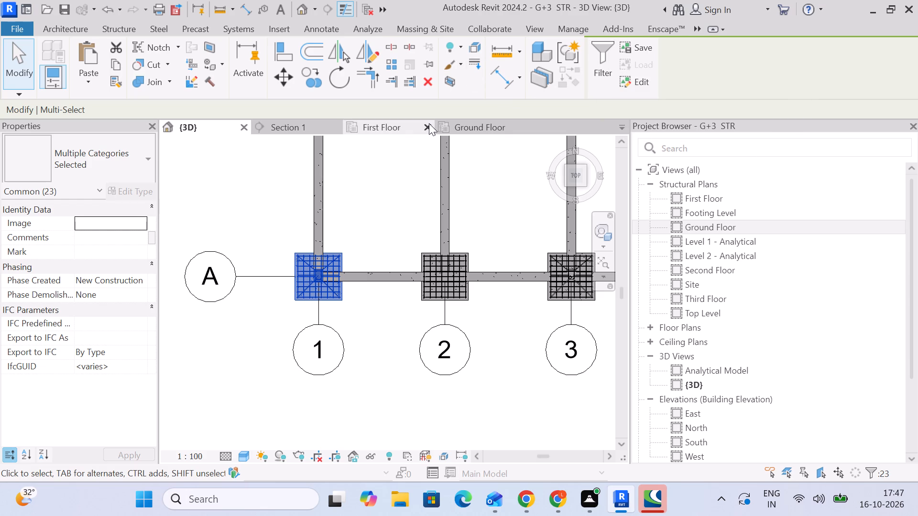
drag(314, 73, 314, 78)
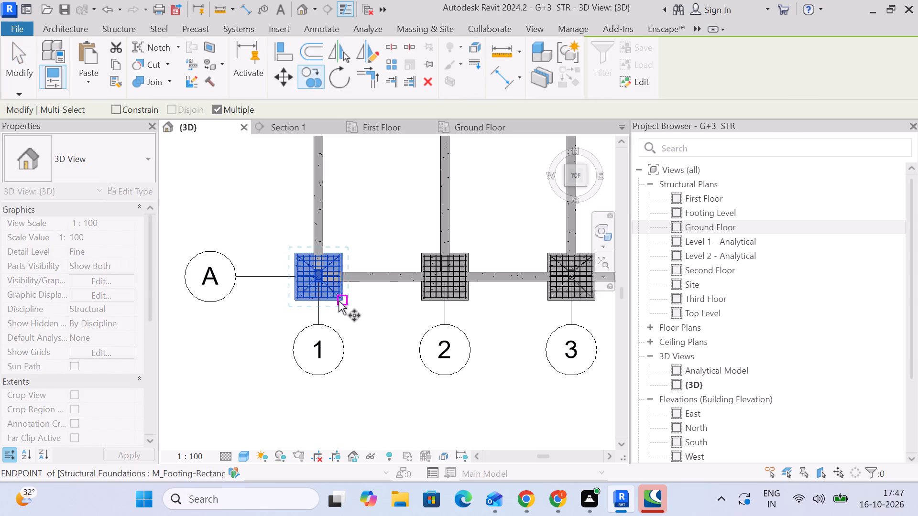
click(320, 301)
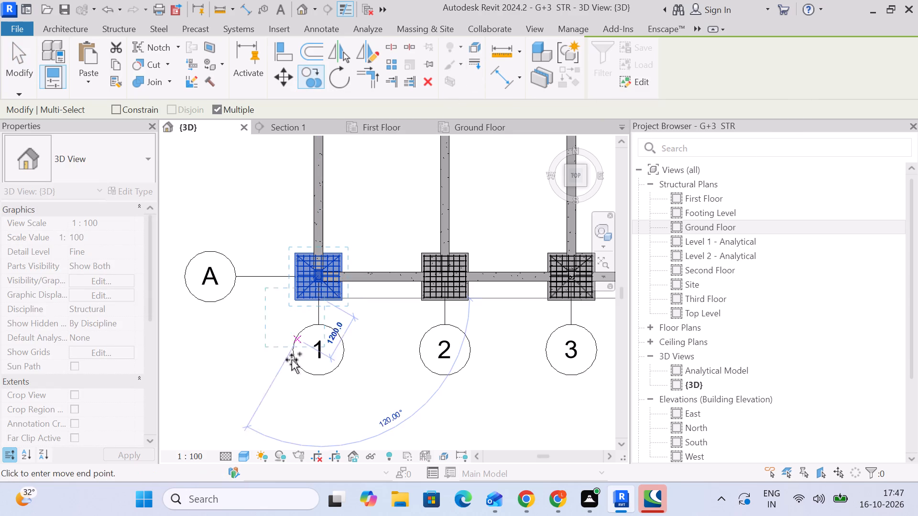
middle_drag(276, 382, 319, 334)
scroll(319, 334, down, 1)
click(289, 367)
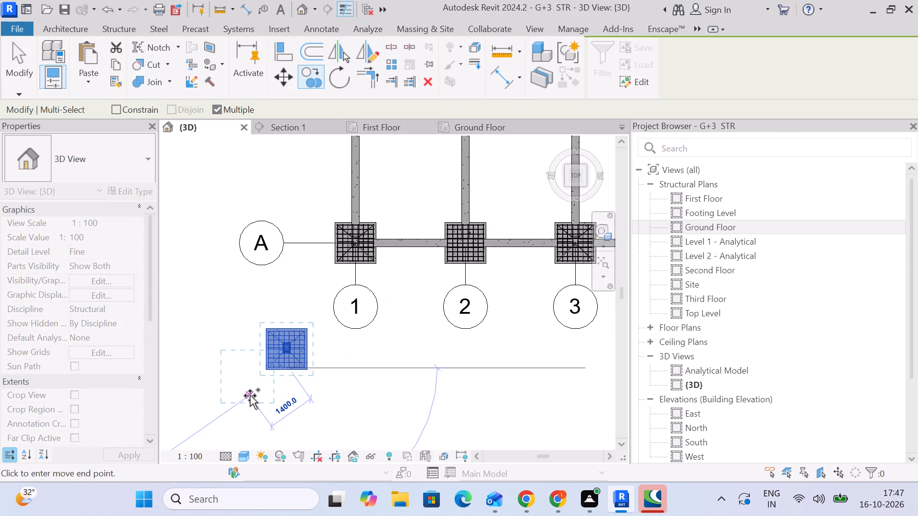
key(Escape)
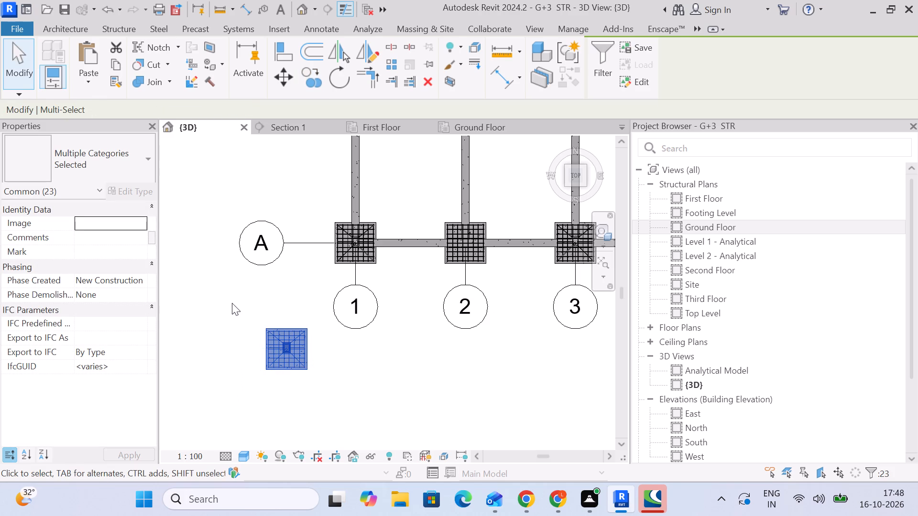
Rotate the copied column stack with its footing, rebar and couplers by 90° about its centre.
click(337, 75)
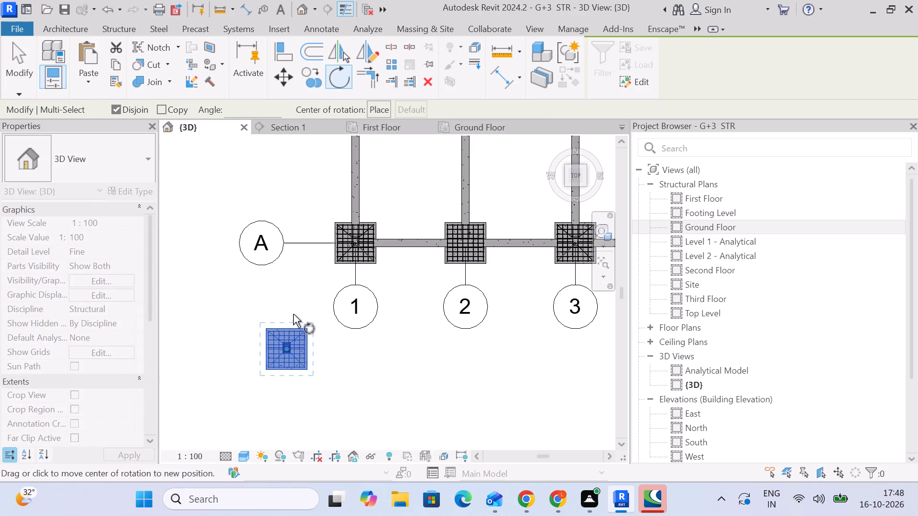
click(285, 301)
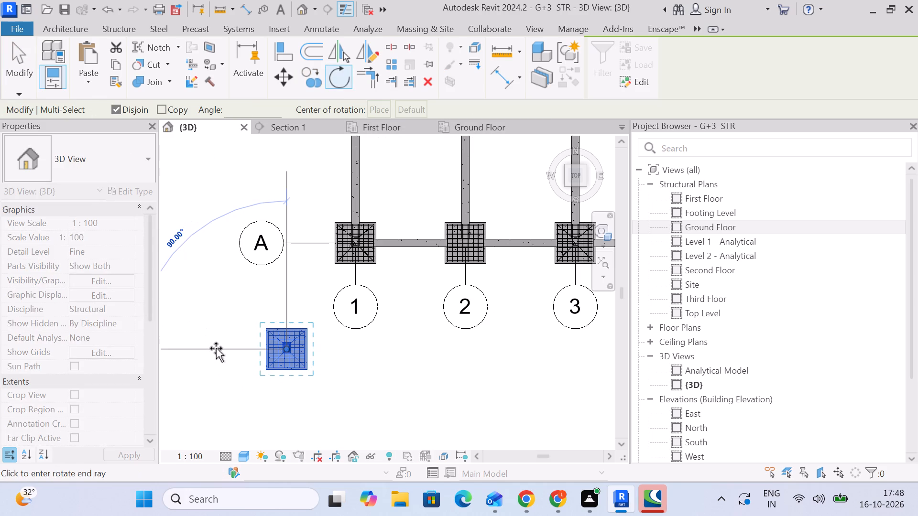
click(216, 348)
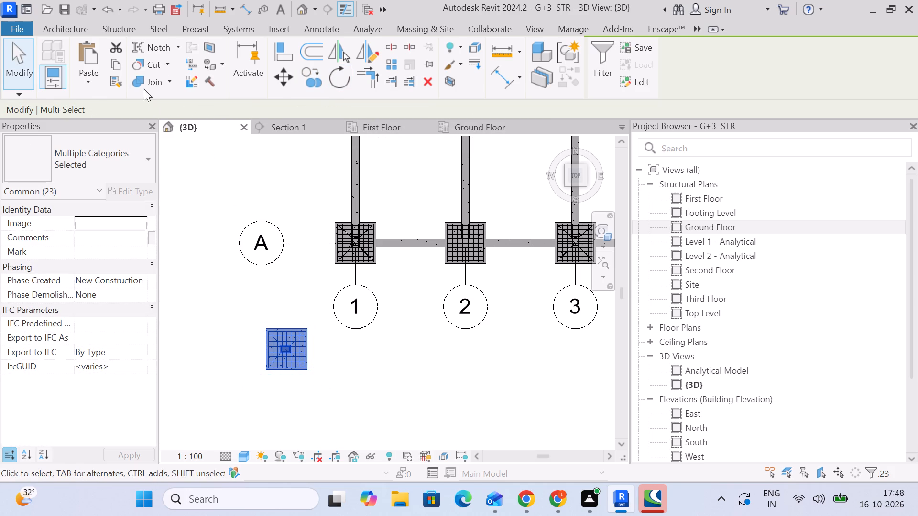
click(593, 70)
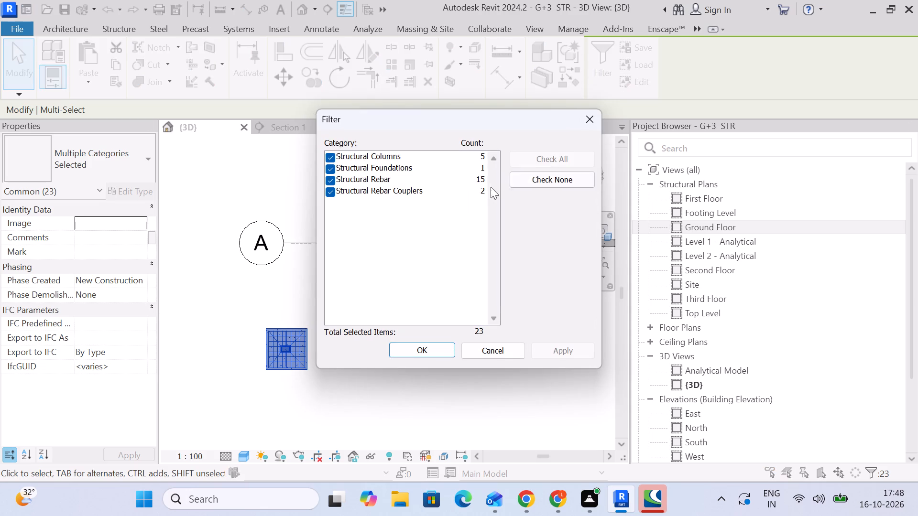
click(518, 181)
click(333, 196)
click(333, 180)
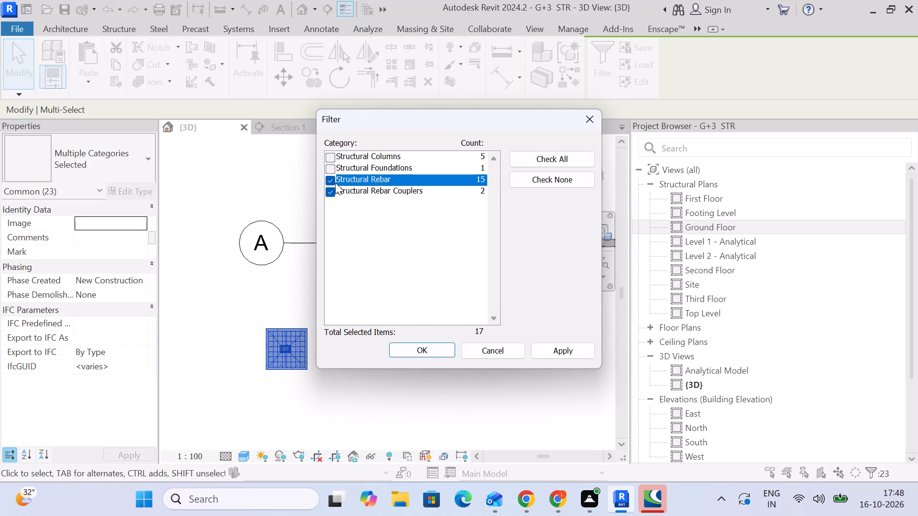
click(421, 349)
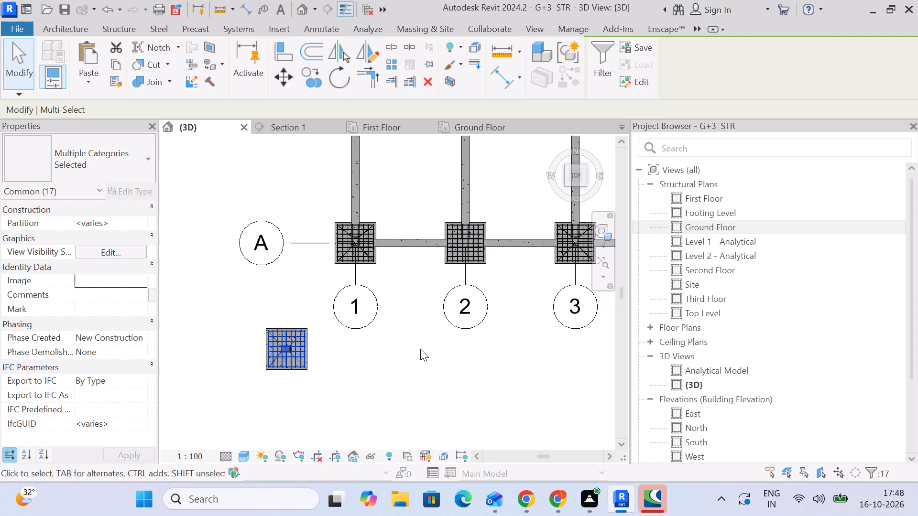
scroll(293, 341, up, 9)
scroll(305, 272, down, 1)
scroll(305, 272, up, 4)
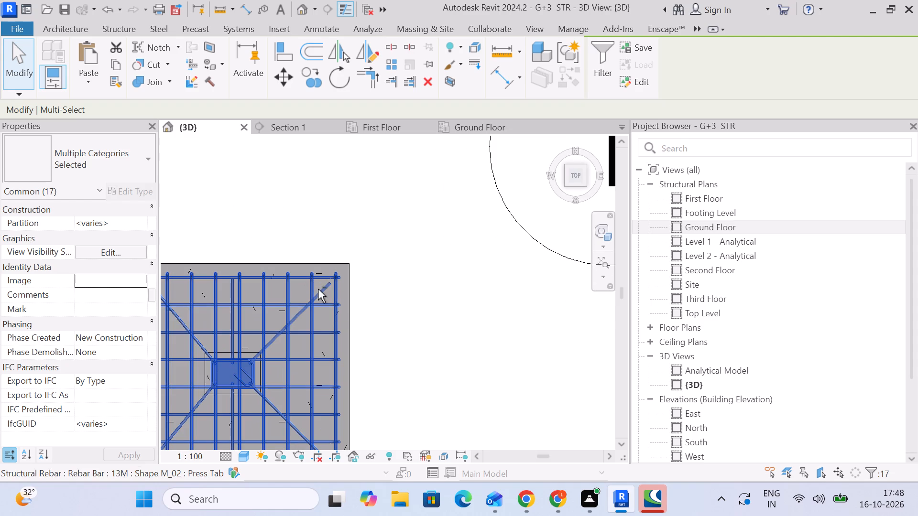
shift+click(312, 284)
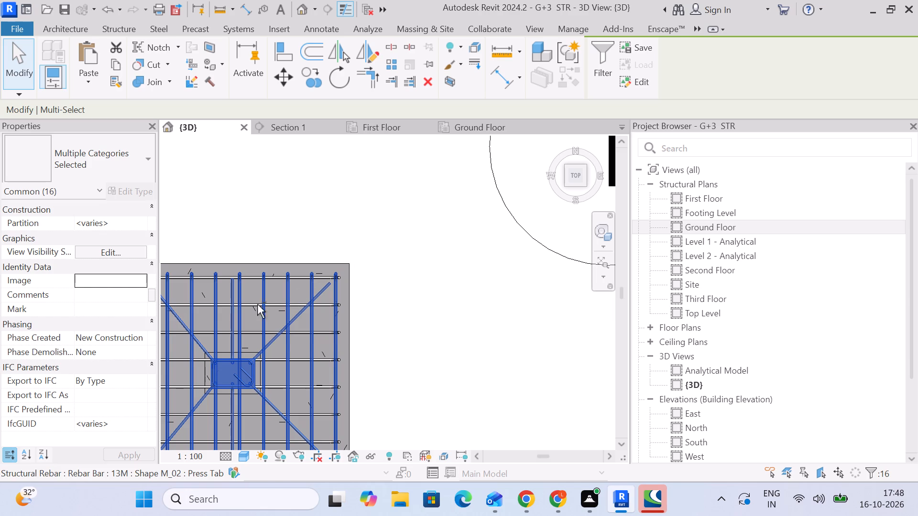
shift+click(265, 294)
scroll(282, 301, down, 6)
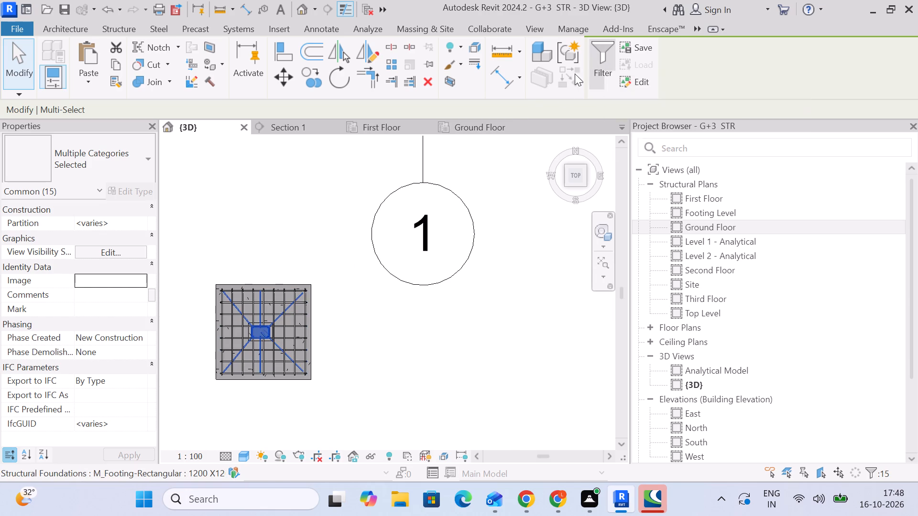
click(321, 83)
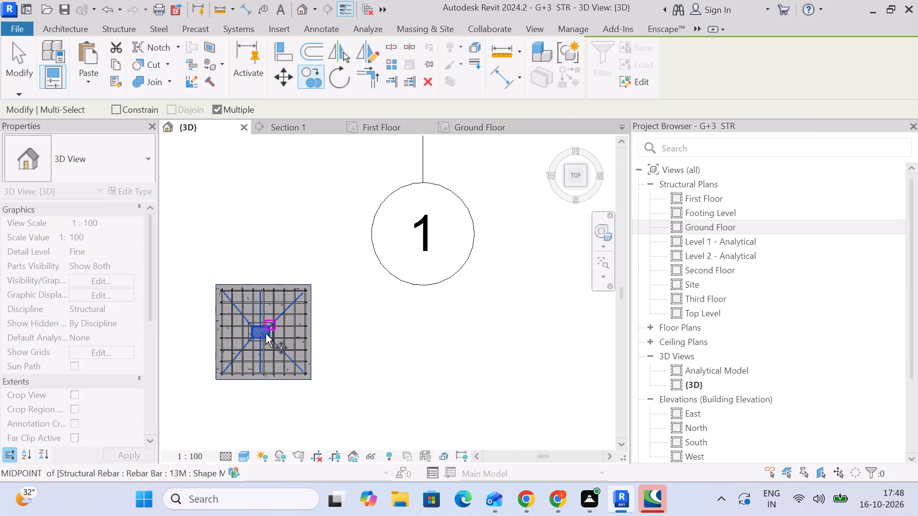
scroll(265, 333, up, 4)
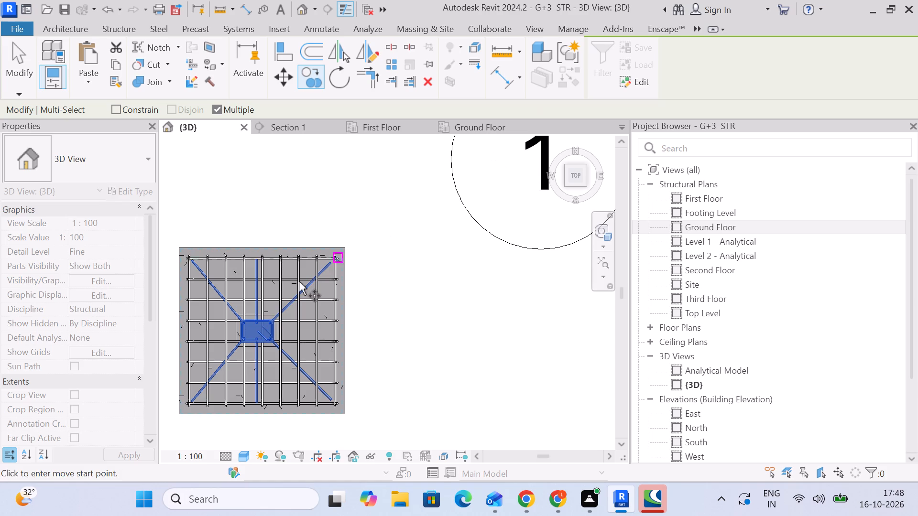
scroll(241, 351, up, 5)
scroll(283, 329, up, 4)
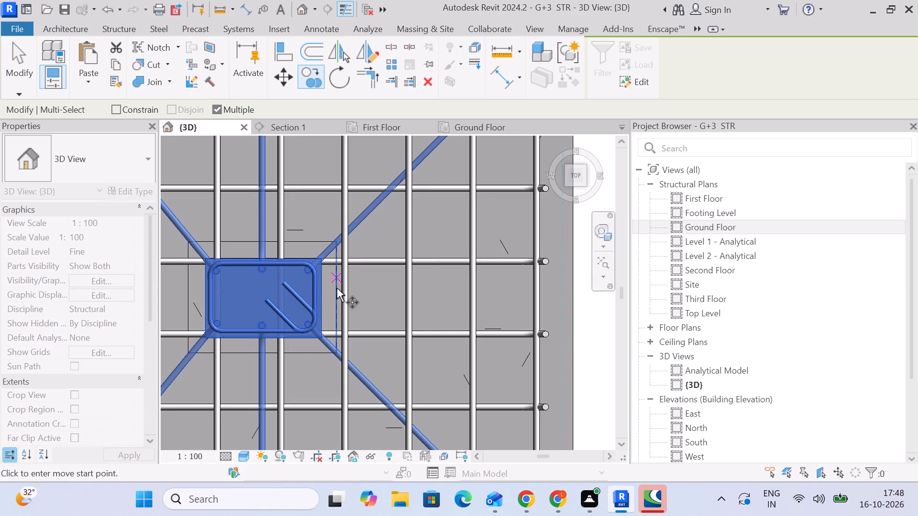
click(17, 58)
Select only the rotated stack's rebar and couplers, excluding the structural columns, foundation and the two 13M footing mesh sets.
scroll(220, 322, down, 10)
middle_drag(252, 337, 415, 261)
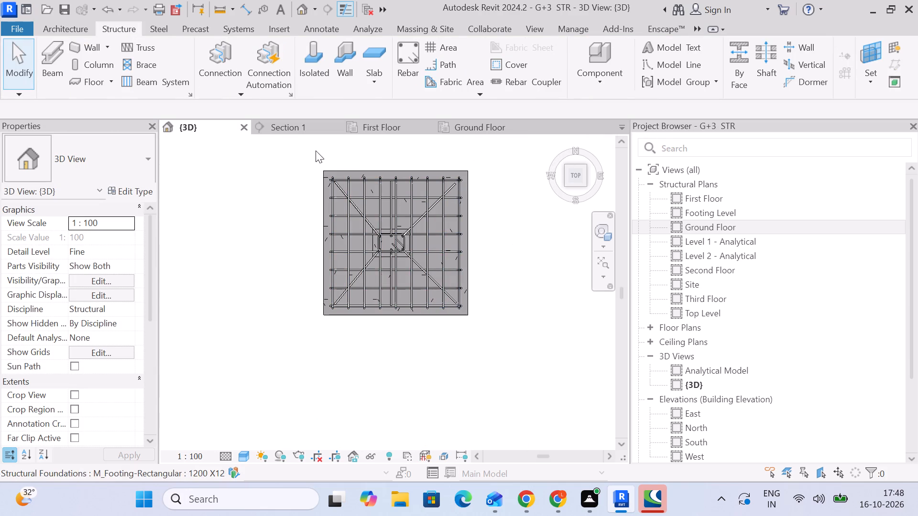
drag(310, 162, 516, 328)
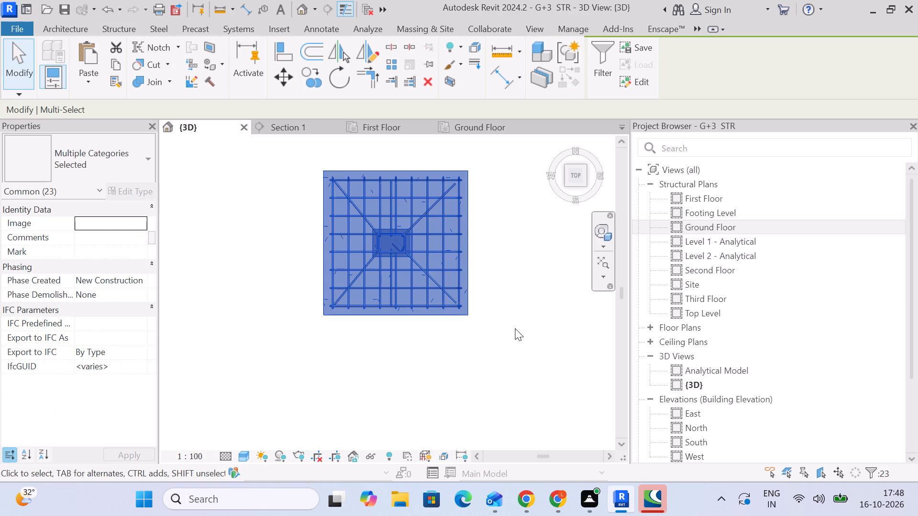
click(598, 64)
drag(585, 173, 582, 179)
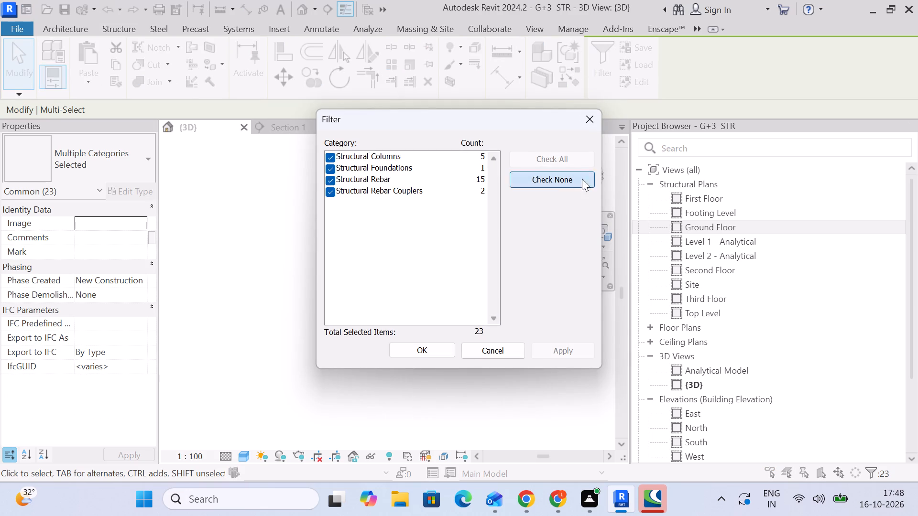
drag(582, 179, 579, 182)
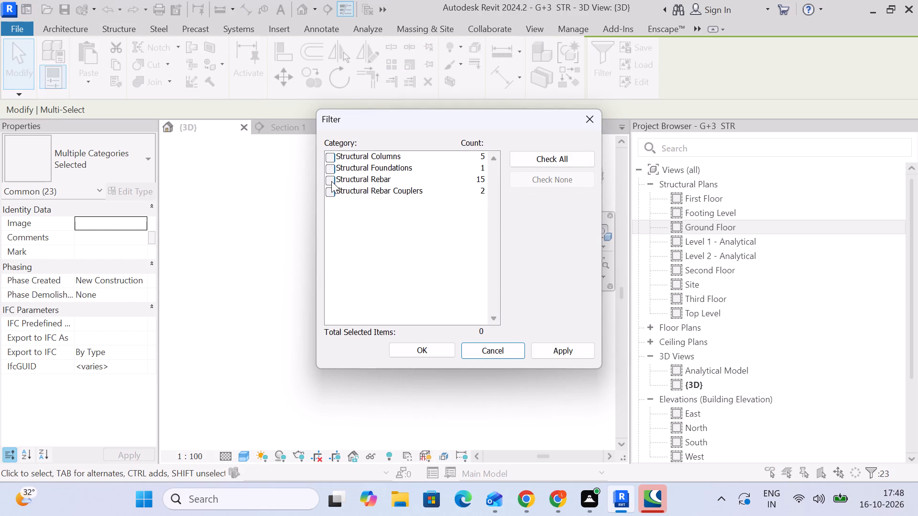
drag(331, 181, 328, 196)
click(330, 192)
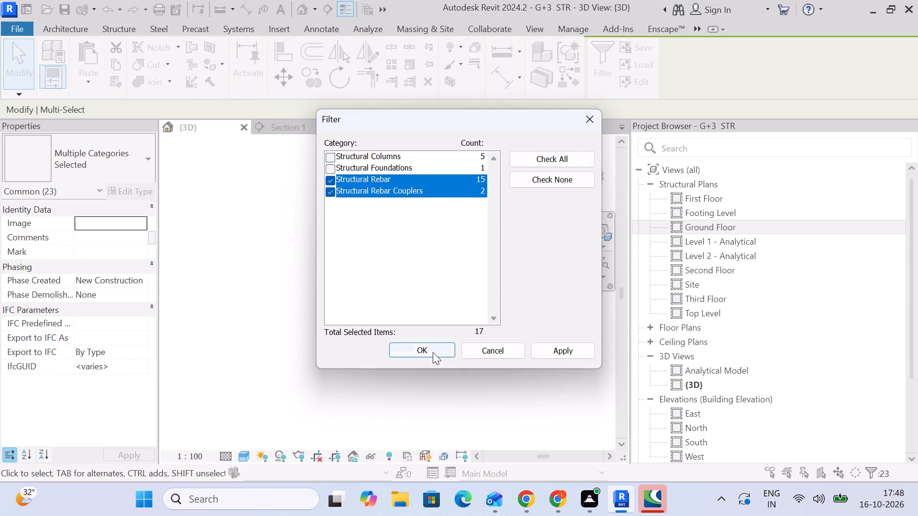
click(433, 352)
scroll(432, 352, down, 2)
middle_drag(435, 349, 391, 365)
scroll(368, 265, up, 5)
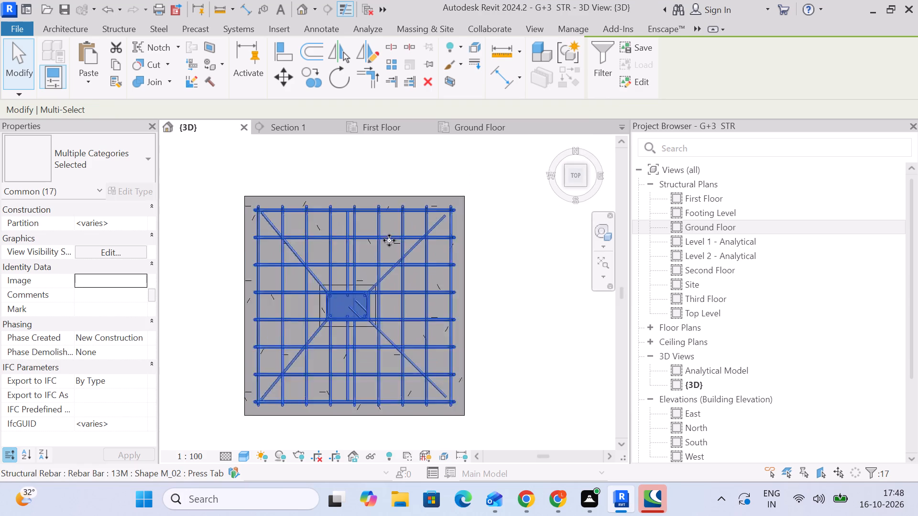
scroll(389, 240, up, 3)
shift+click(392, 233)
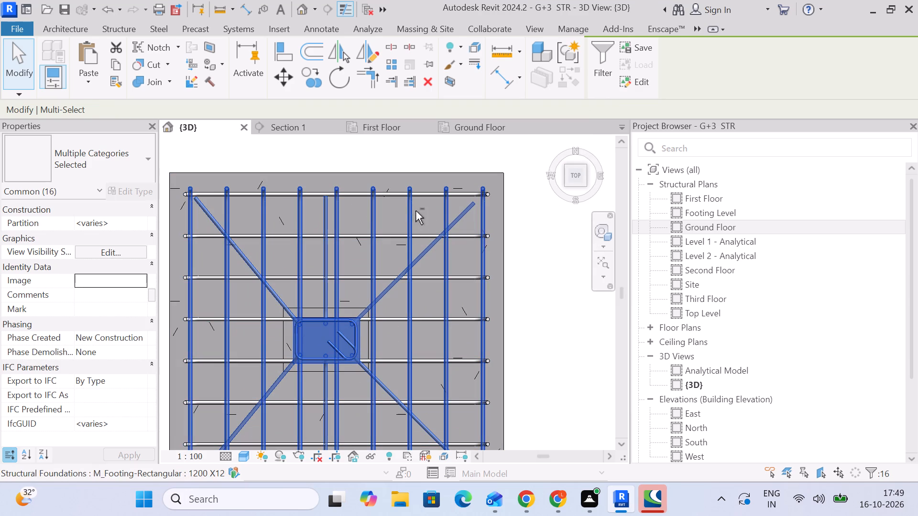
shift+click(410, 211)
scroll(423, 224, down, 5)
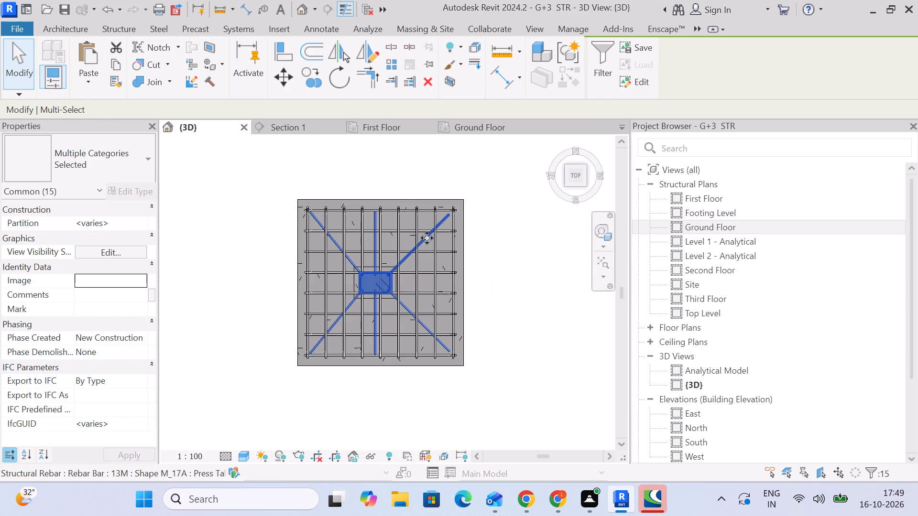
scroll(442, 216, down, 2)
middle_drag(438, 219, 362, 188)
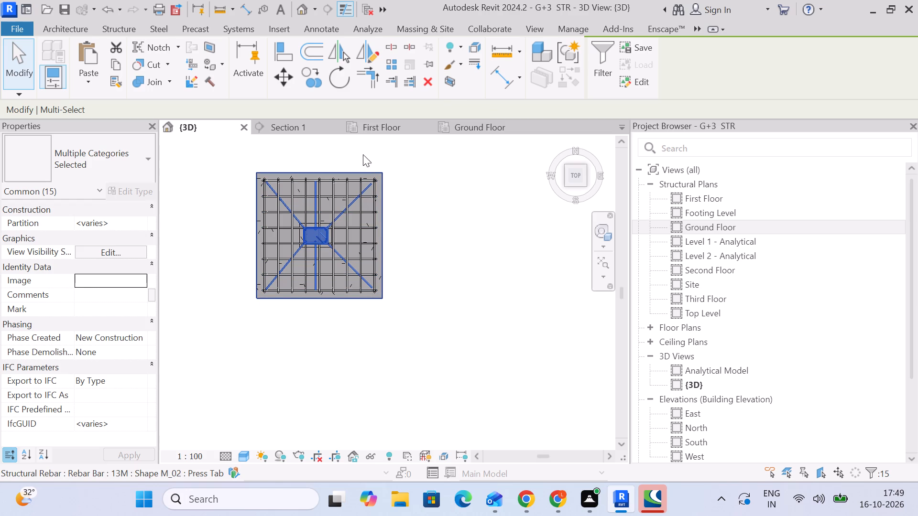
In the First Floor plan, copy the selected rebar and couplers to column A-2, using the column's short-side midpoint as base point.
click(457, 127)
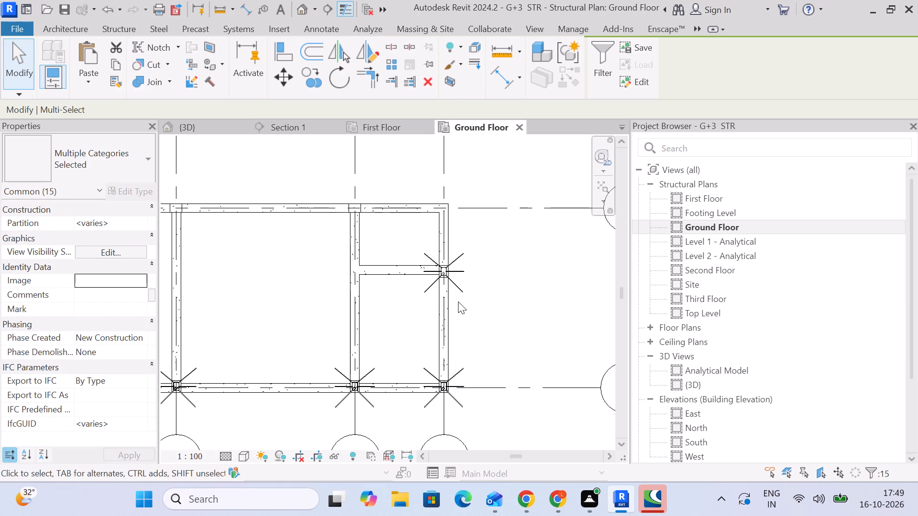
scroll(457, 306, down, 4)
click(379, 132)
scroll(316, 334, down, 3)
middle_drag(315, 336, 391, 290)
scroll(210, 318, up, 3)
scroll(250, 384, up, 9)
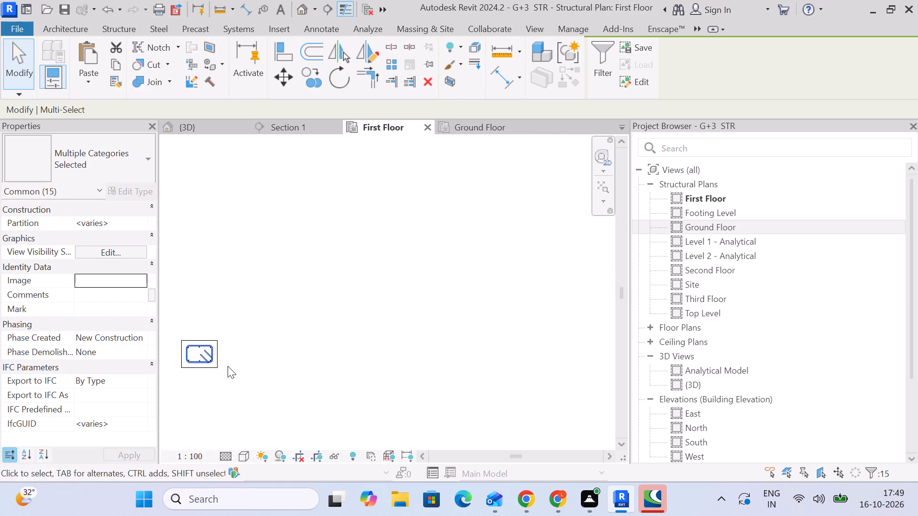
scroll(228, 366, up, 6)
middle_drag(226, 376, 349, 294)
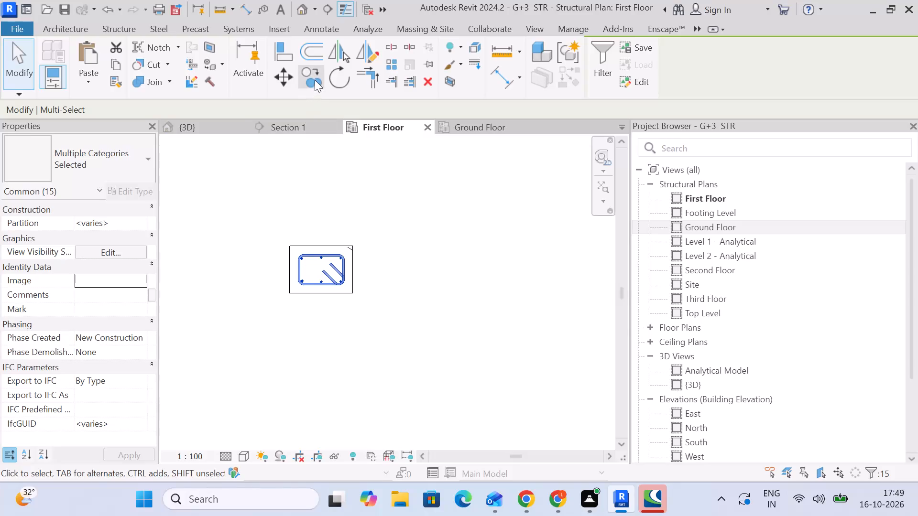
click(315, 80)
scroll(344, 272, up, 4)
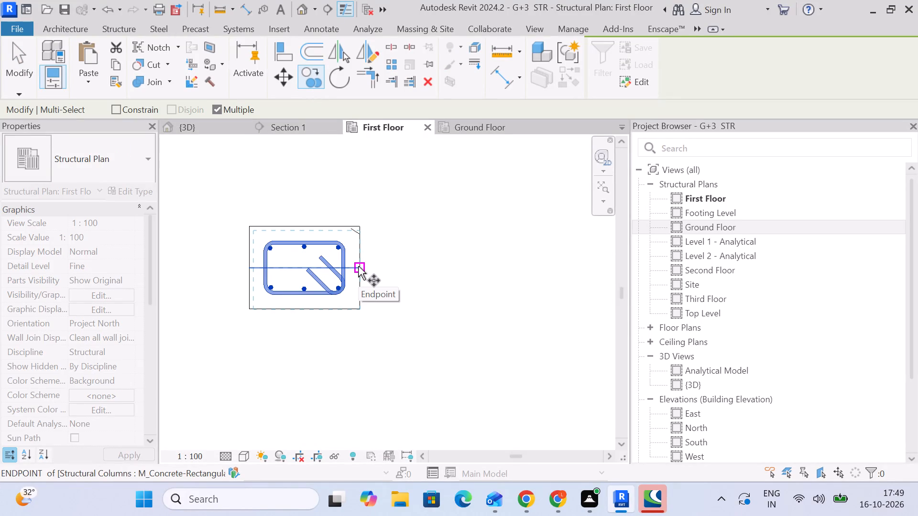
click(358, 266)
scroll(386, 266, down, 17)
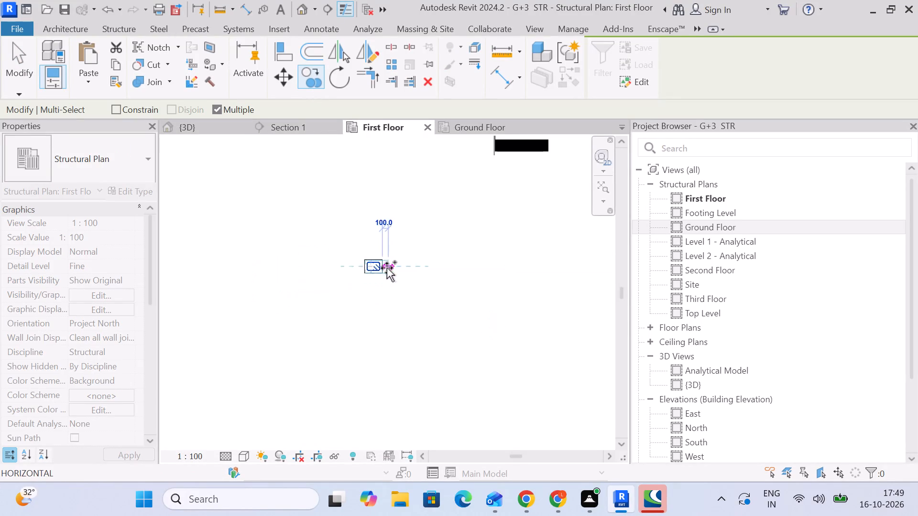
scroll(387, 268, down, 2)
scroll(430, 273, up, 1)
middle_drag(425, 275, 296, 343)
scroll(415, 250, up, 14)
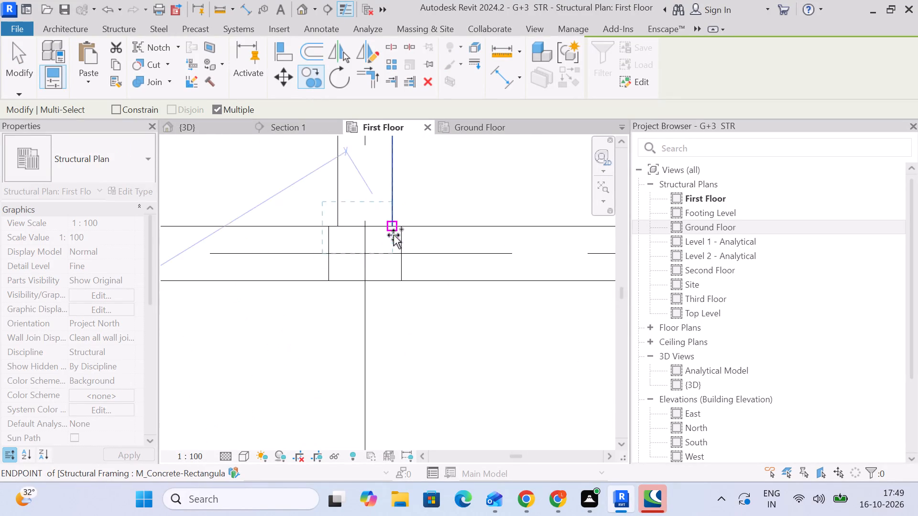
scroll(393, 235, up, 5)
click(406, 258)
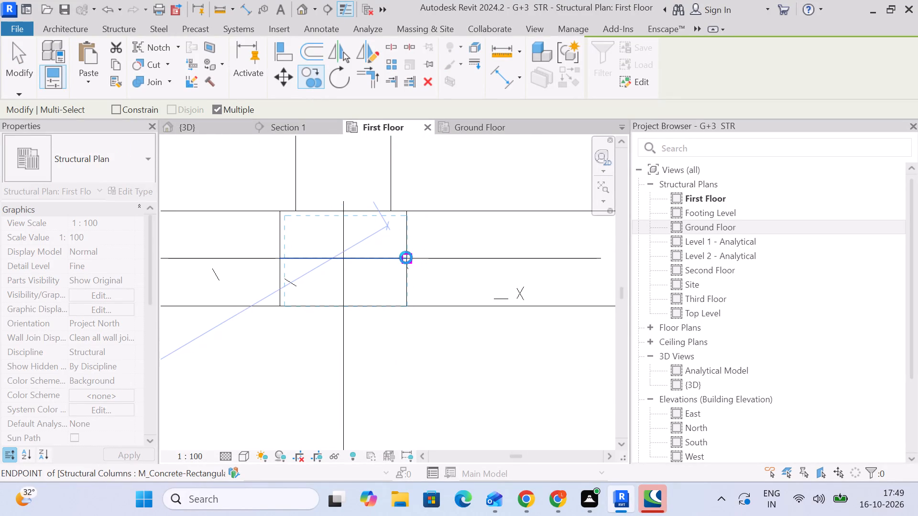
Place further copies of the rotated rebar and couplers at columns B-2 and B-3, aligned to each column's matching edge midpoint.
scroll(492, 267, down, 11)
middle_drag(487, 274, 285, 371)
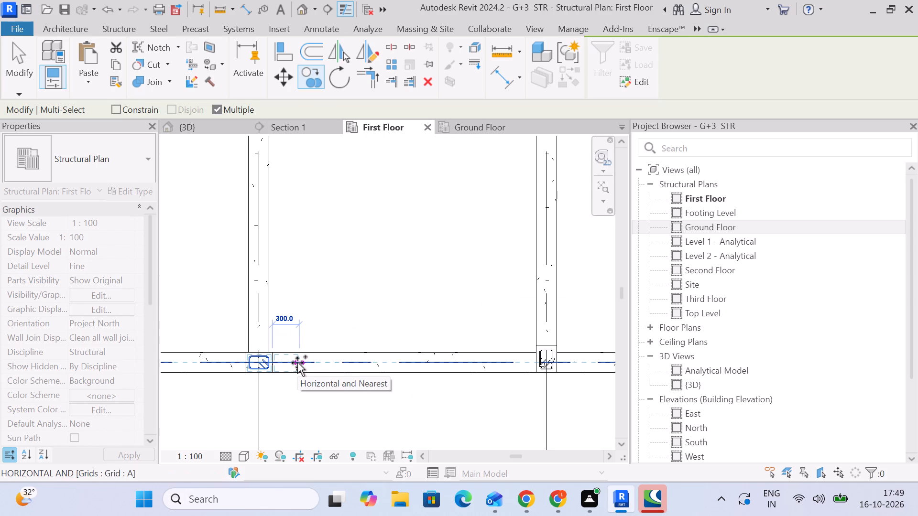
scroll(297, 363, down, 5)
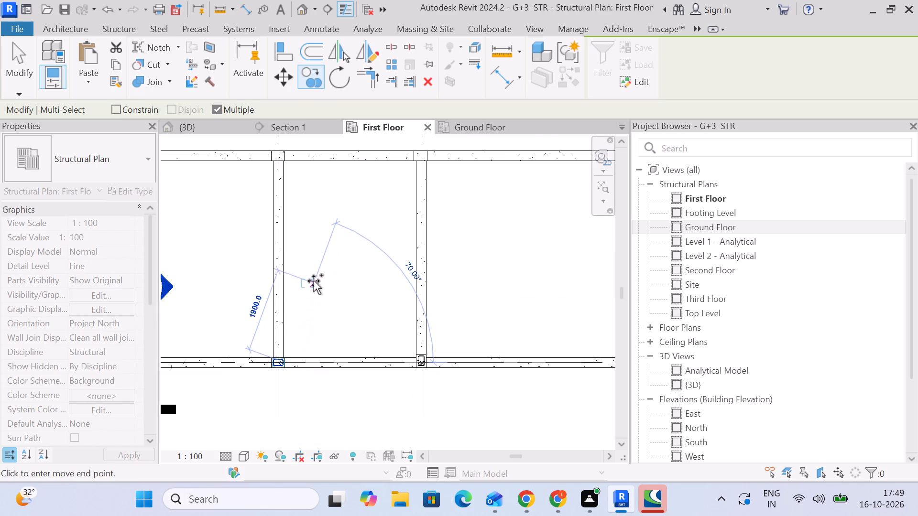
scroll(279, 154, up, 10)
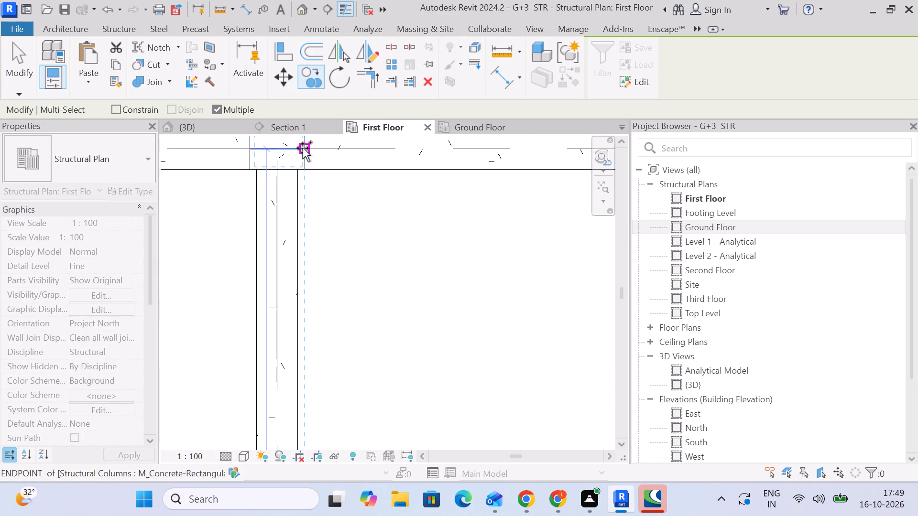
click(305, 147)
scroll(412, 251, down, 2)
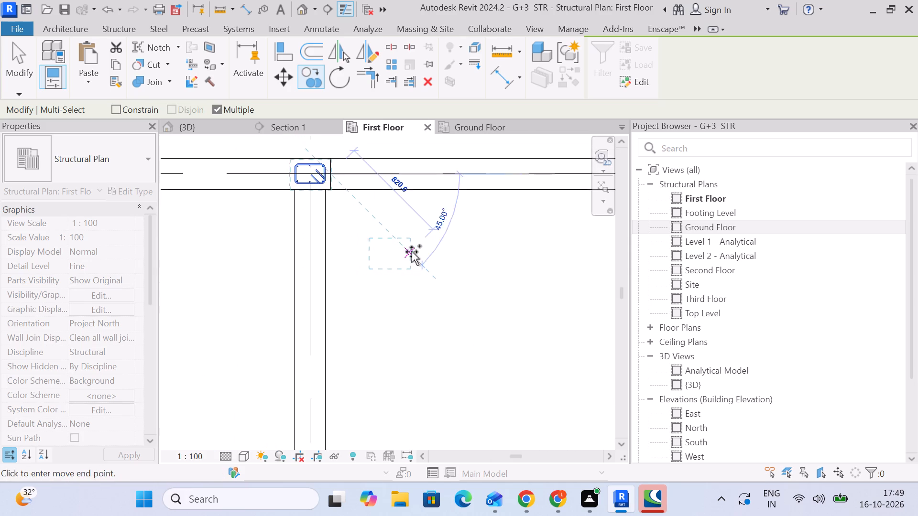
middle_drag(408, 255, 207, 360)
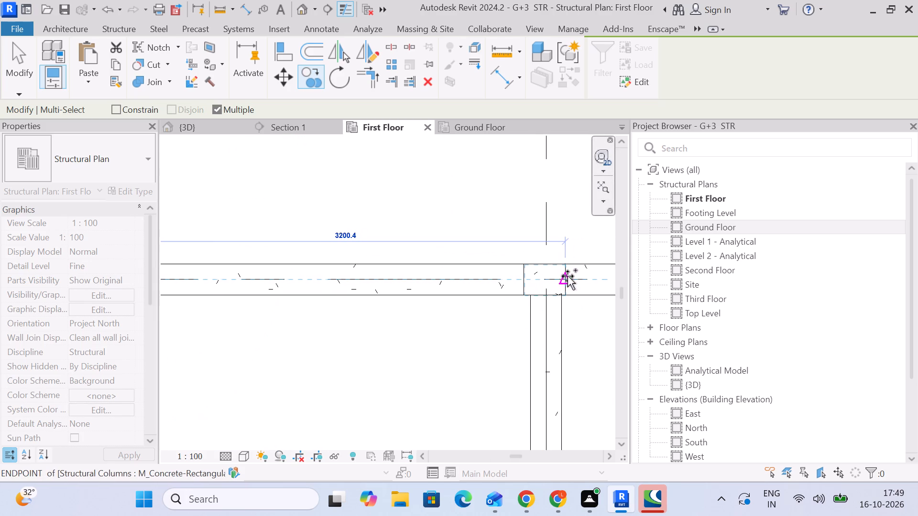
click(564, 278)
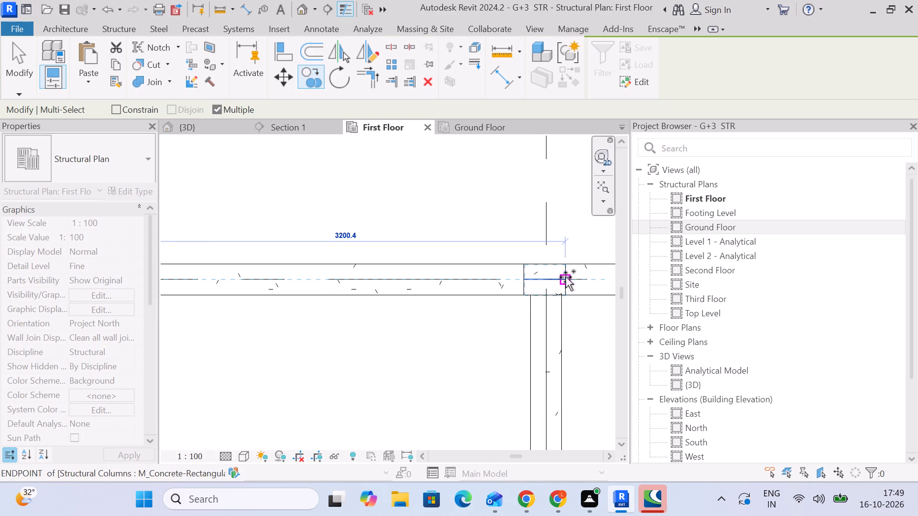
Place another copy of the rotated rebar and couplers at column B-4, aligned to the column's edge midpoint, and finish copying.
scroll(567, 286, down, 3)
middle_drag(567, 289, 191, 244)
scroll(266, 273, down, 5)
scroll(416, 272, up, 5)
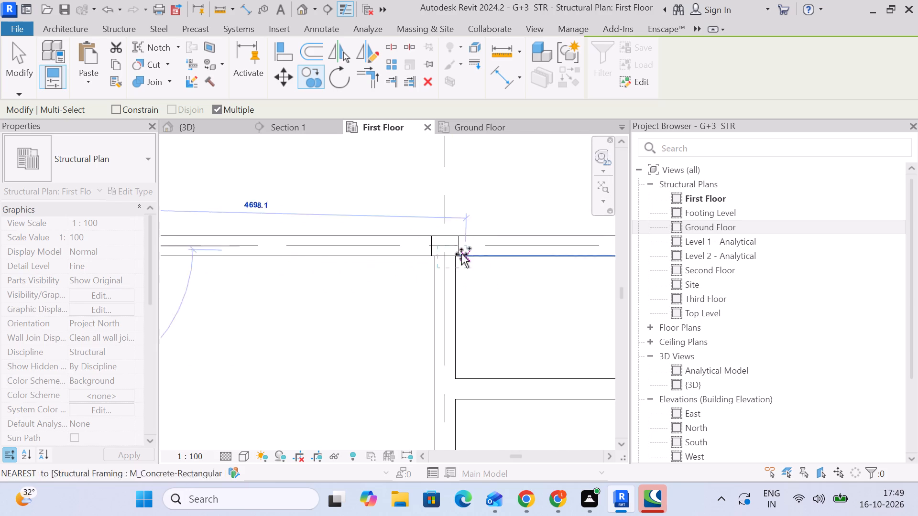
scroll(459, 252, up, 8)
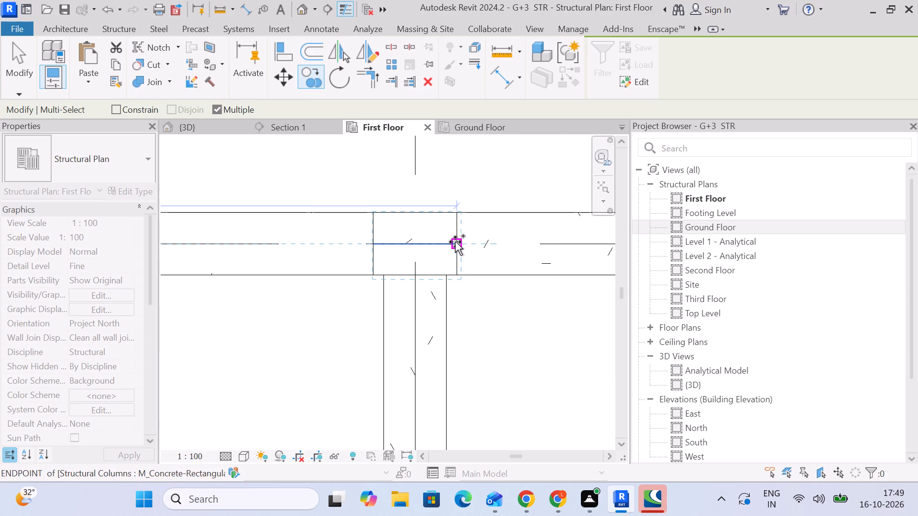
click(455, 242)
scroll(454, 243, down, 5)
middle_drag(456, 247, 136, 304)
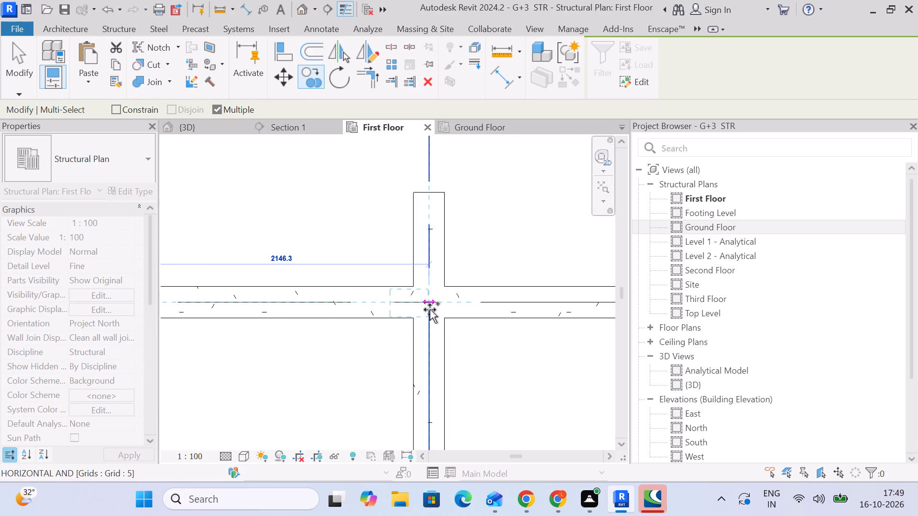
scroll(438, 308, down, 11)
middle_drag(442, 353, 489, 229)
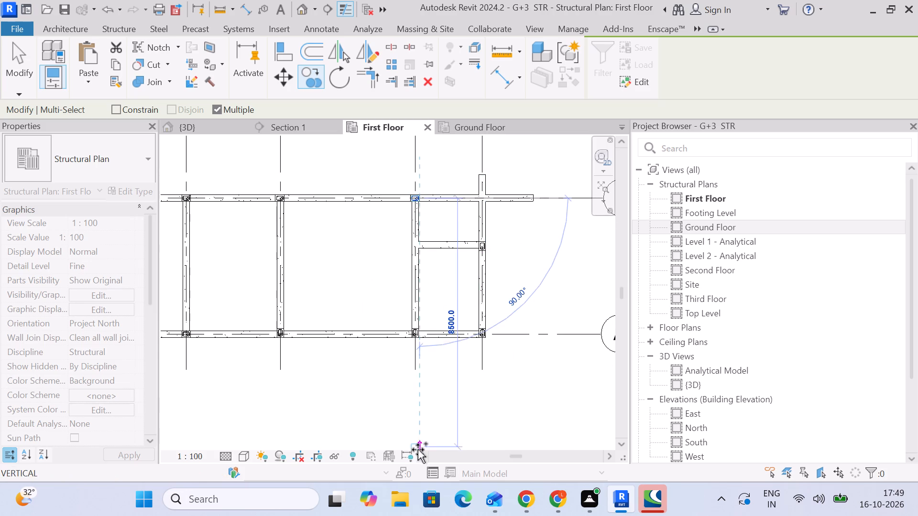
scroll(417, 449, down, 4)
middle_drag(393, 374, 469, 252)
key(Escape)
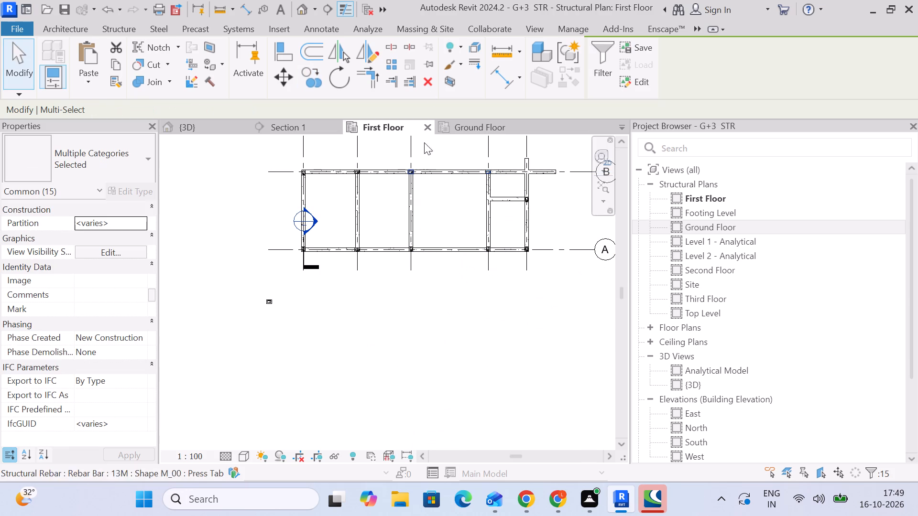
Assign the "cloumn cover <40 mm>" rebar cover setting to the whole column at B-2 in the First Floor plan.
scroll(430, 76, up, 5)
click(101, 32)
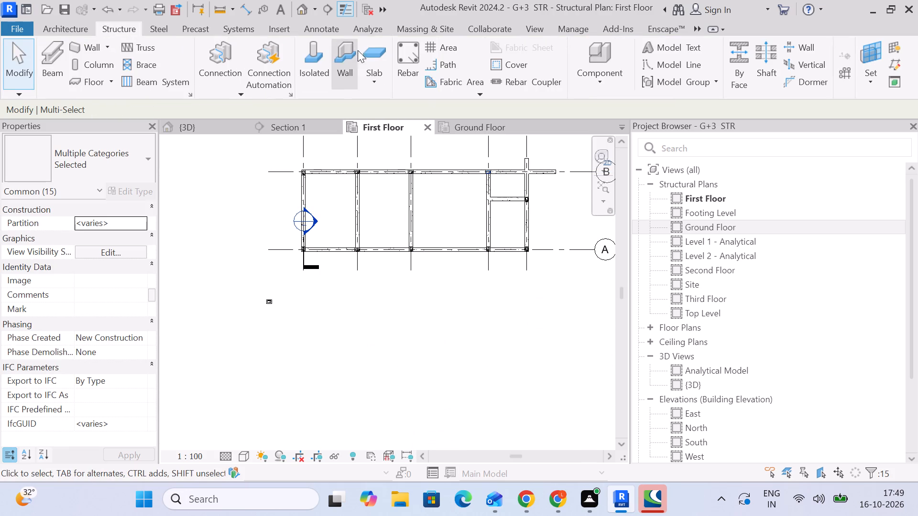
click(494, 68)
scroll(321, 183, up, 9)
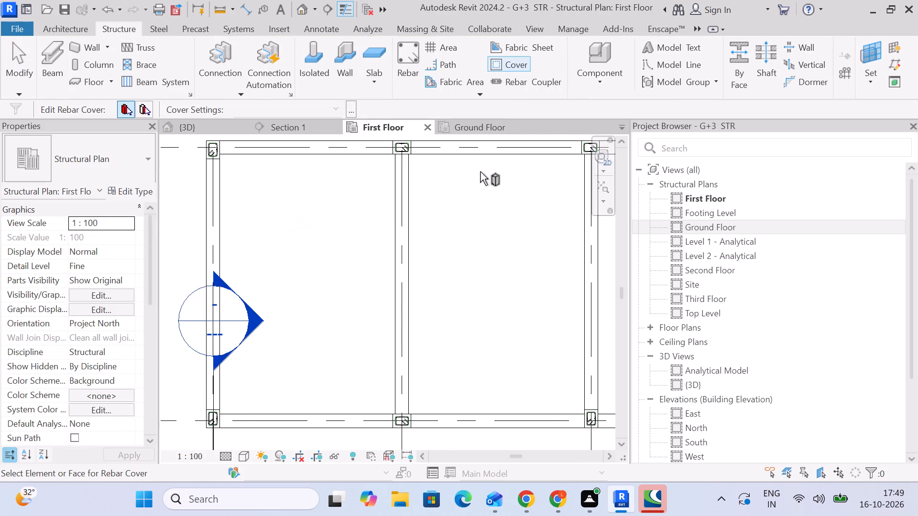
scroll(478, 167, up, 5)
middle_drag(455, 213, 455, 409)
scroll(361, 355, up, 4)
click(332, 287)
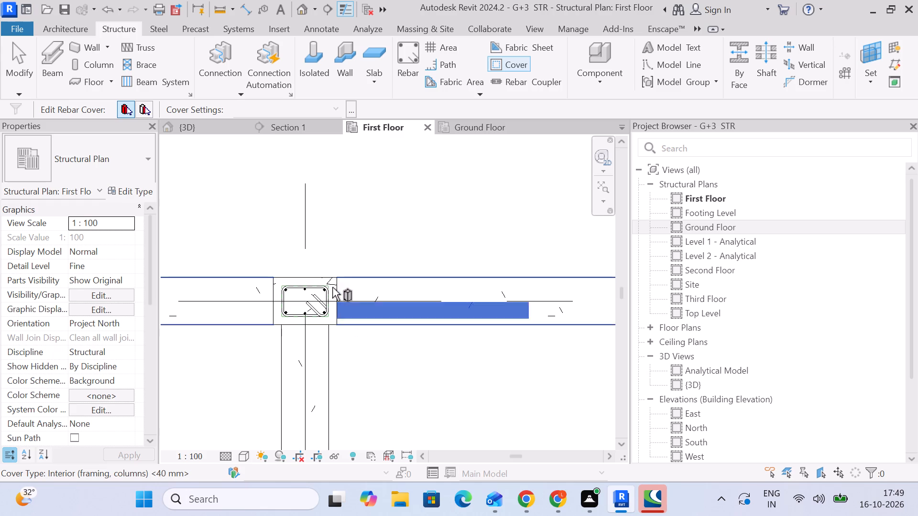
click(350, 241)
click(338, 278)
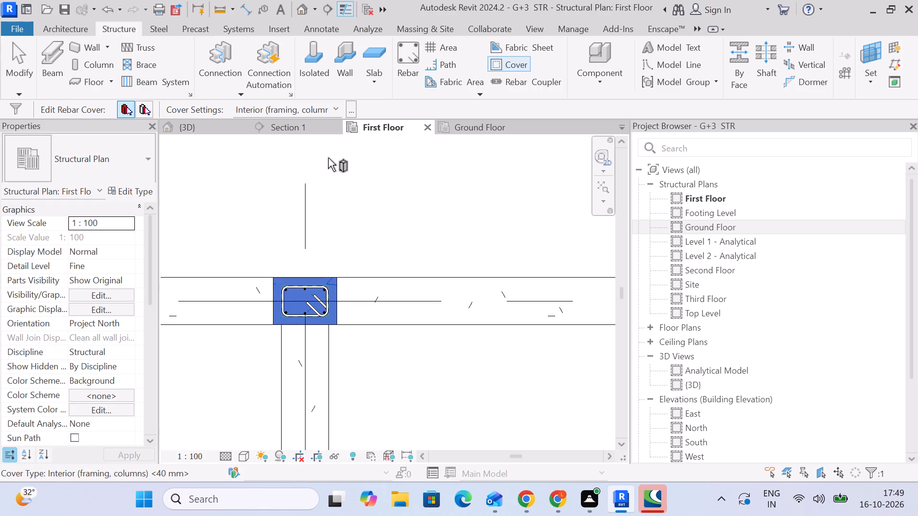
click(323, 109)
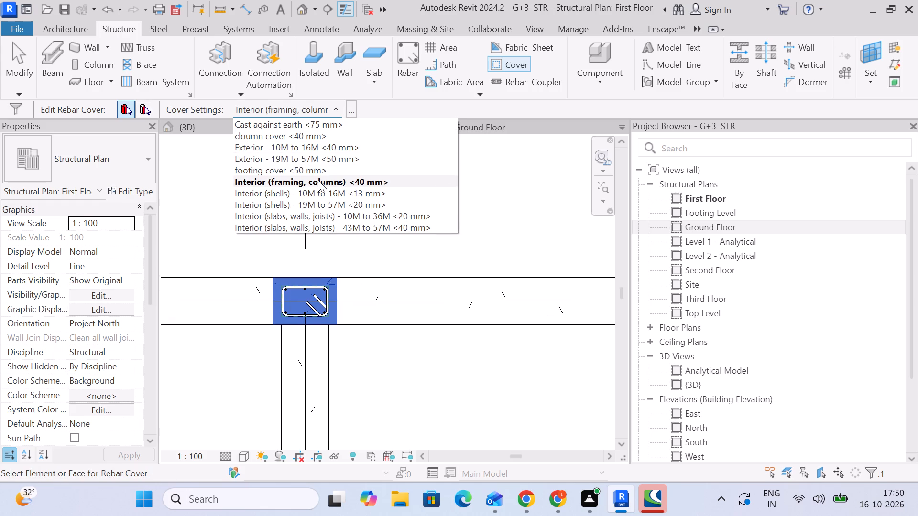
click(322, 134)
Set the rebar cover of column B-3 to "cloumn cover <40 mm>".
scroll(411, 268, down, 4)
middle_drag(483, 294, 273, 278)
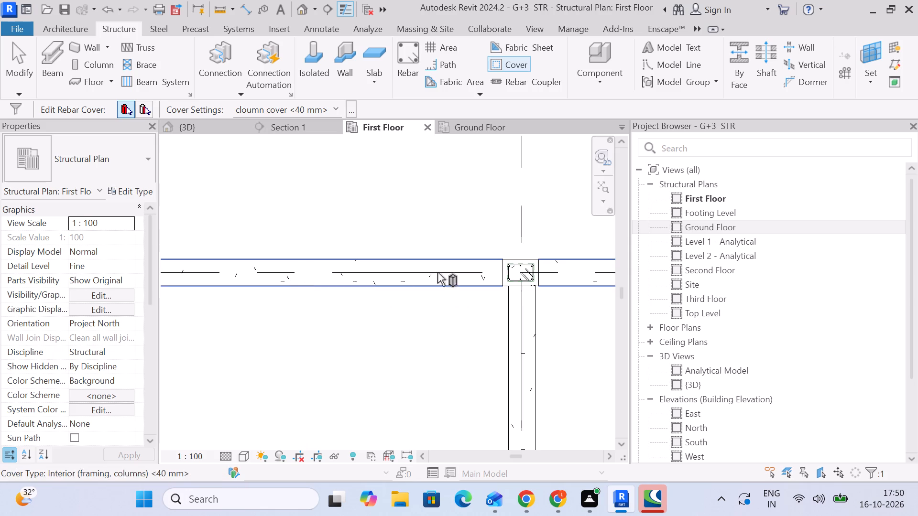
middle_drag(533, 268, 439, 250)
scroll(442, 248, up, 4)
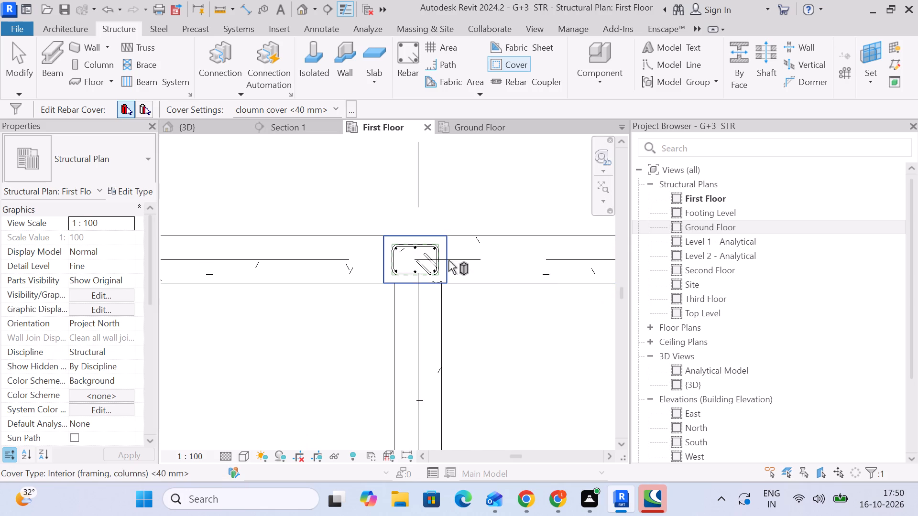
click(443, 258)
click(336, 101)
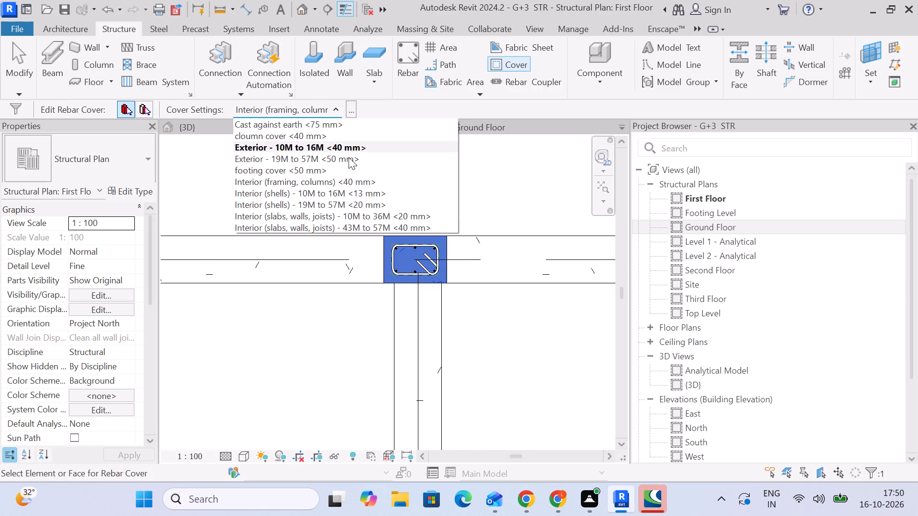
click(344, 135)
Set the rebar cover of column B-4 to "cloumn cover <40 mm>".
scroll(446, 290, down, 3)
middle_drag(443, 295, 197, 295)
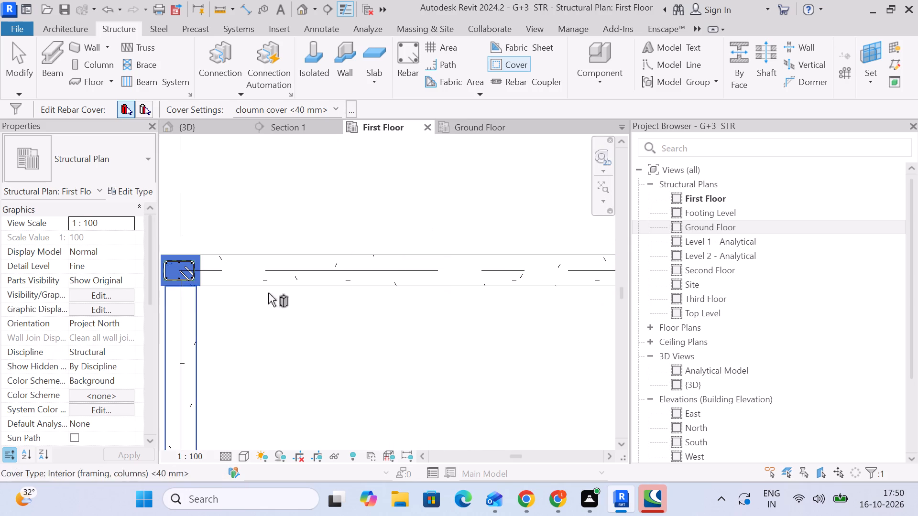
middle_drag(523, 279, 117, 274)
click(418, 266)
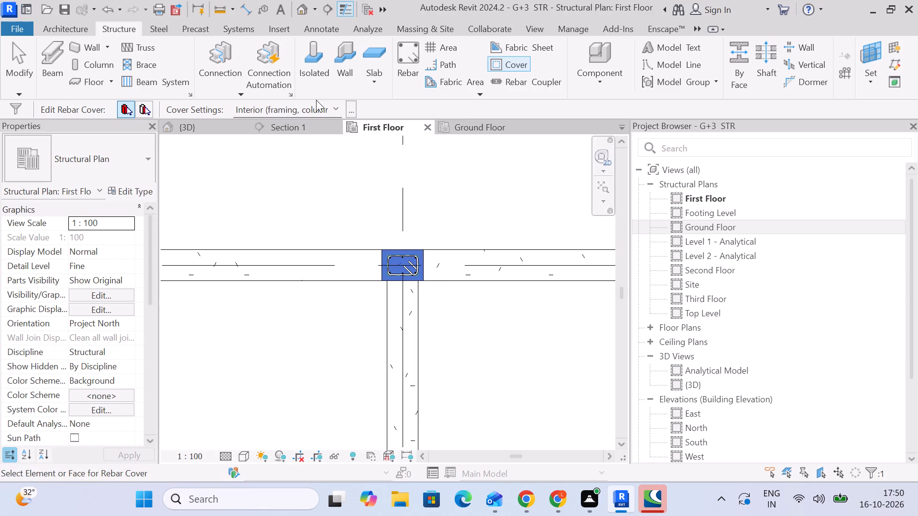
click(318, 108)
click(298, 133)
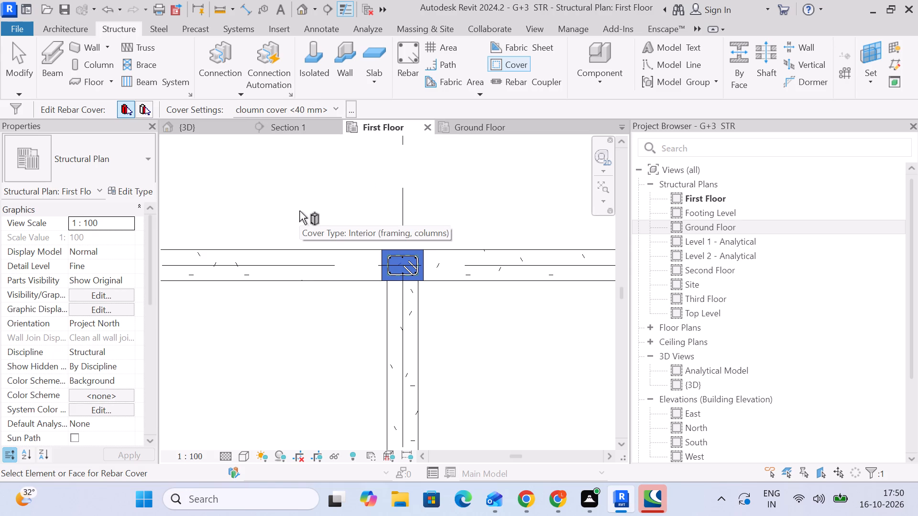
Set the rebar cover of the column on grid 5 between grids A and B to "cloumn cover <40 mm>".
scroll(345, 215, down, 4)
middle_drag(455, 260, 355, 285)
scroll(520, 409, up, 2)
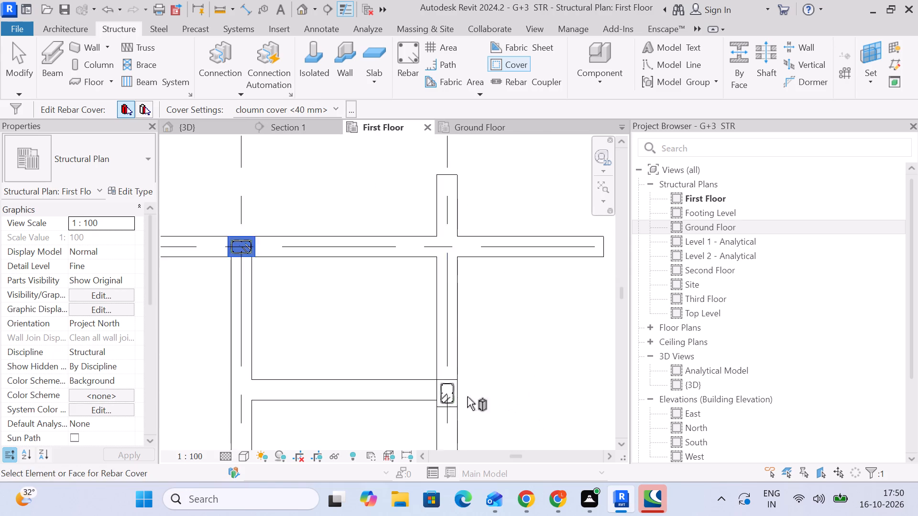
scroll(467, 397, up, 2)
middle_drag(445, 394, 465, 289)
click(468, 293)
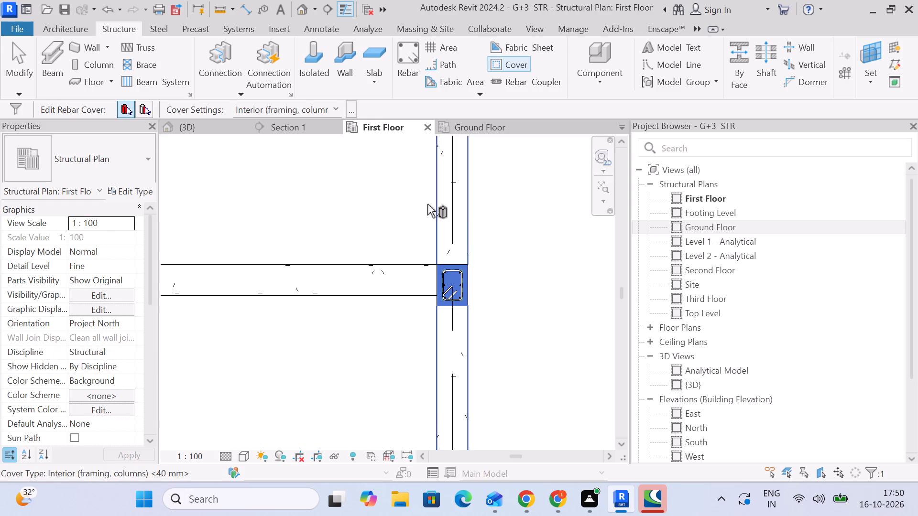
click(328, 108)
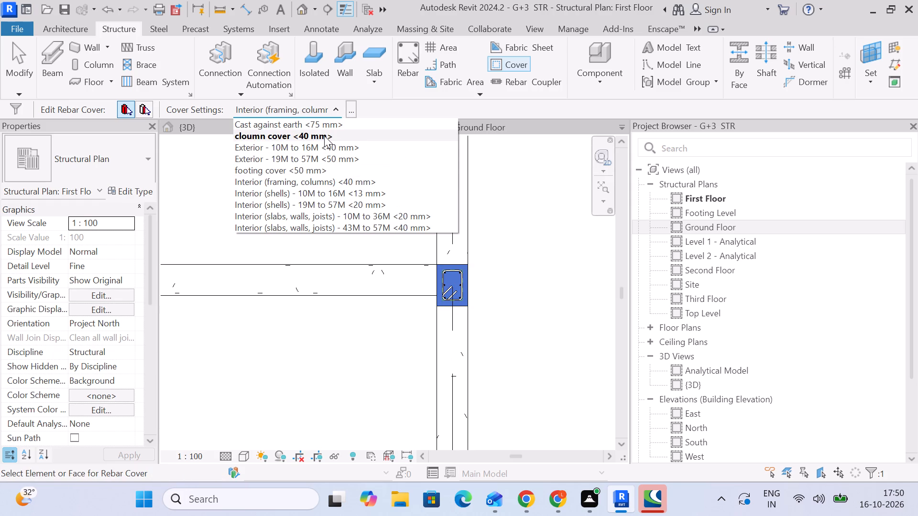
click(324, 135)
Set the rebar cover of corner column A-5 to "cloumn cover <40 mm>".
scroll(361, 209, down, 5)
scroll(403, 319, down, 4)
middle_drag(403, 320, 396, 214)
scroll(419, 311, up, 9)
click(389, 262)
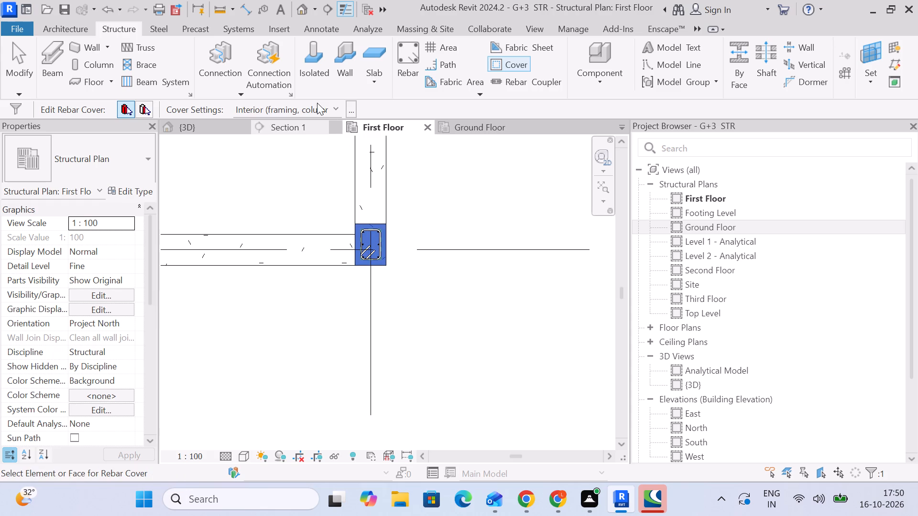
click(317, 103)
click(317, 139)
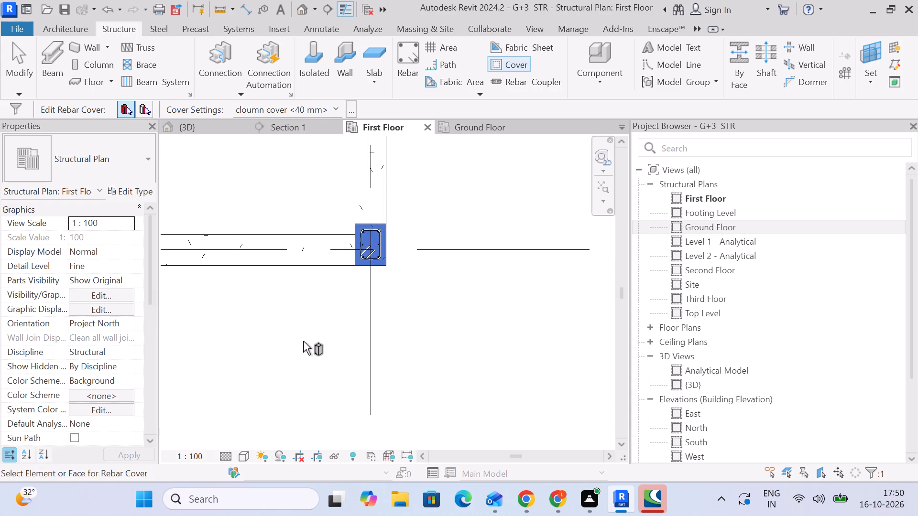
Select column A-4 rather than the adjoining beam and set its rebar cover to "cloumn cover <40 mm>".
scroll(303, 341, down, 4)
middle_drag(297, 341, 466, 326)
scroll(341, 290, up, 2)
click(336, 277)
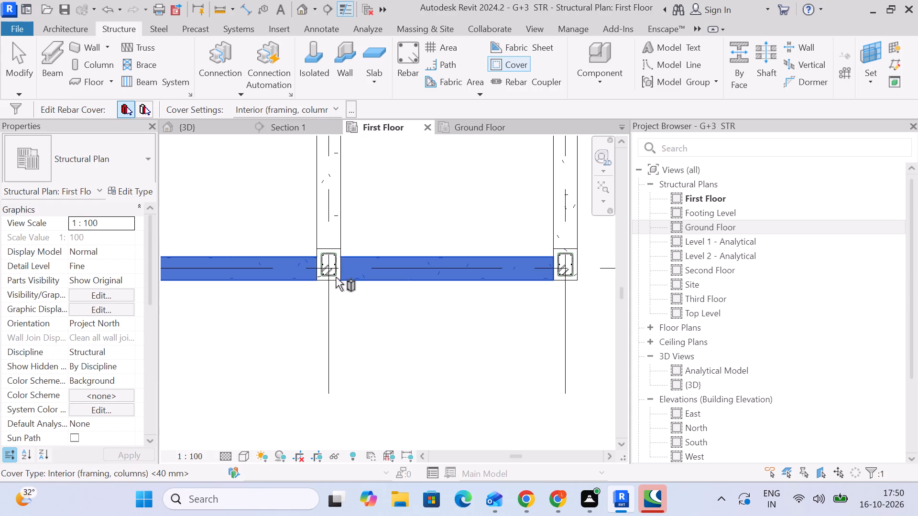
scroll(333, 281, up, 3)
click(333, 281)
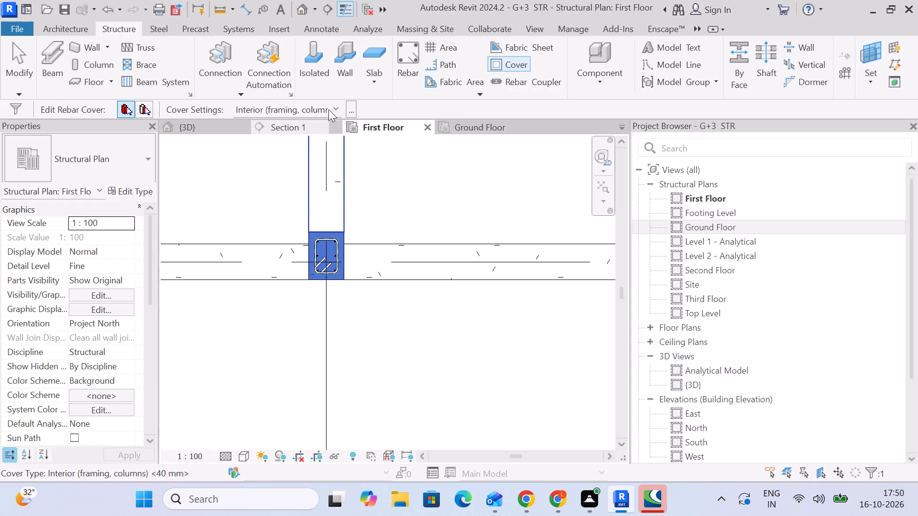
click(328, 109)
click(328, 141)
click(325, 109)
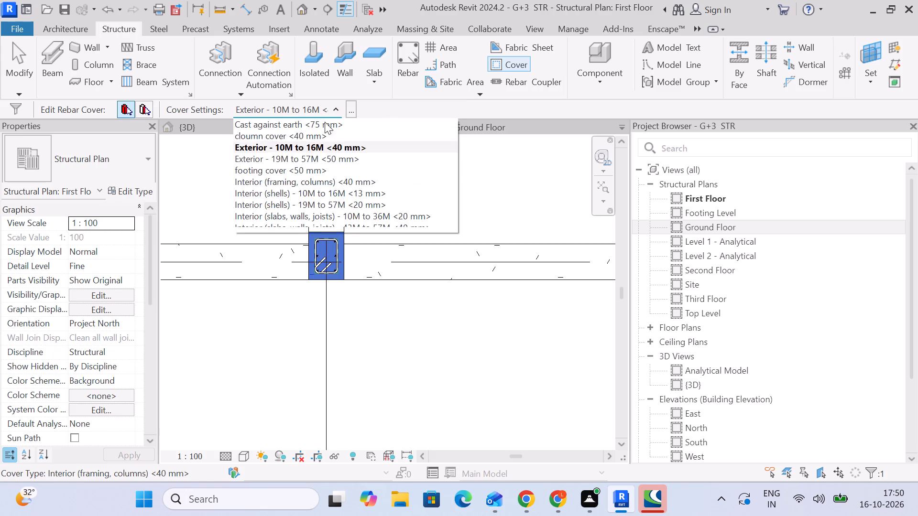
click(325, 134)
Set the rebar cover of column A-3 to "cloumn cover <40 mm>".
scroll(336, 322, down, 4)
middle_drag(288, 329, 668, 330)
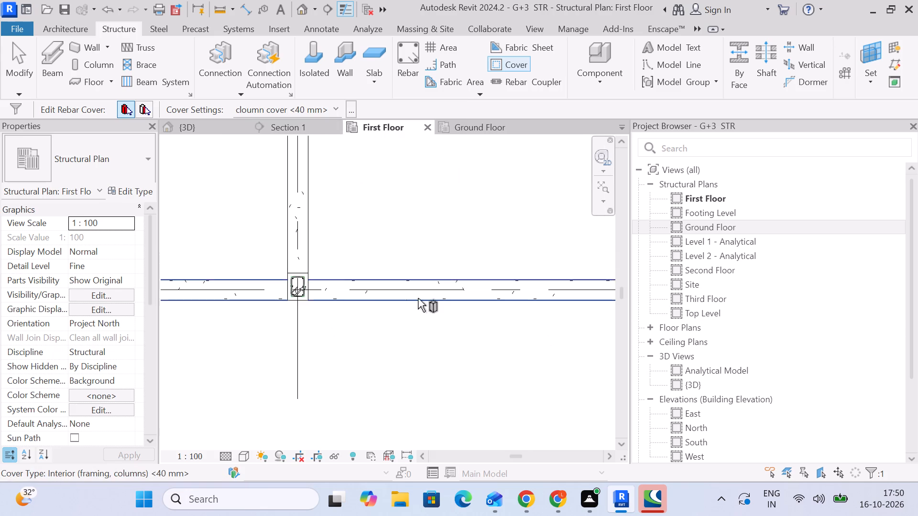
scroll(284, 294, up, 3)
click(305, 300)
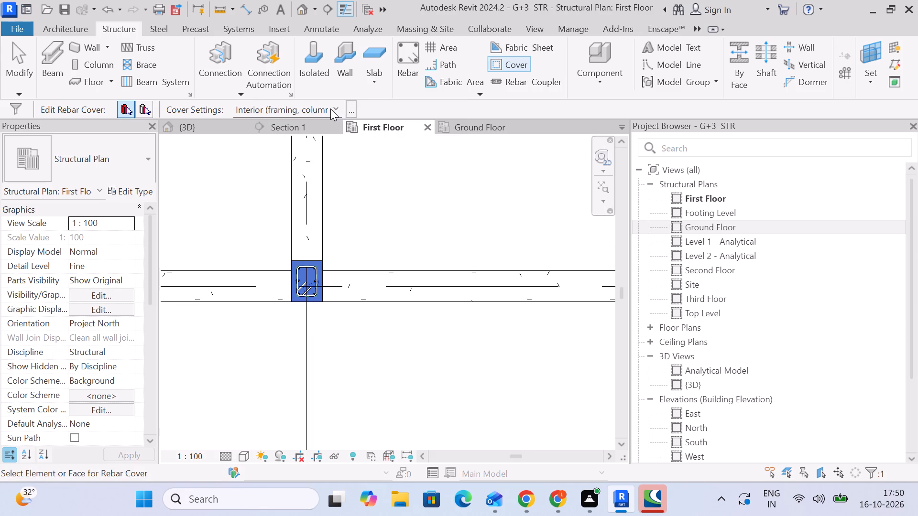
click(330, 108)
click(316, 134)
Set the rebar cover of the turned column A-2 to "cloumn cover <40 mm>".
scroll(311, 242, down, 5)
middle_drag(270, 304, 526, 245)
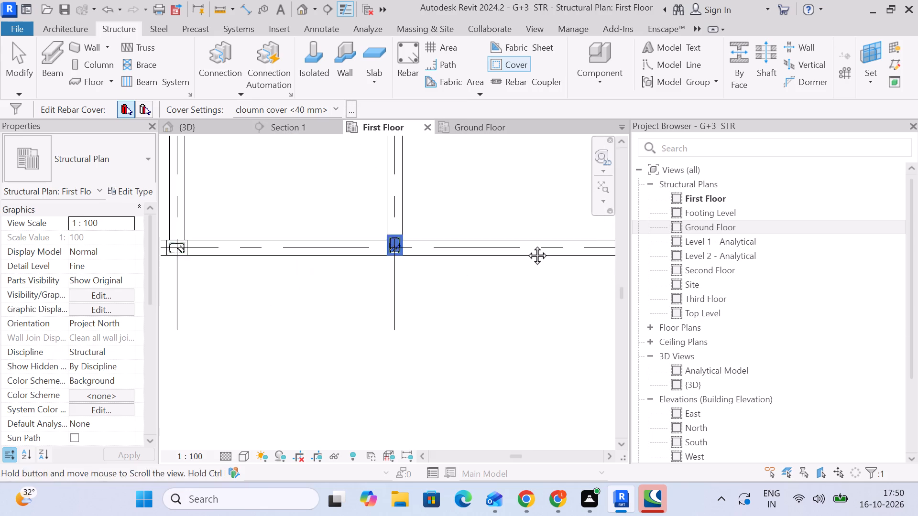
middle_drag(526, 245, 591, 222)
middle_drag(362, 208, 370, 282)
scroll(437, 261, up, 7)
click(422, 255)
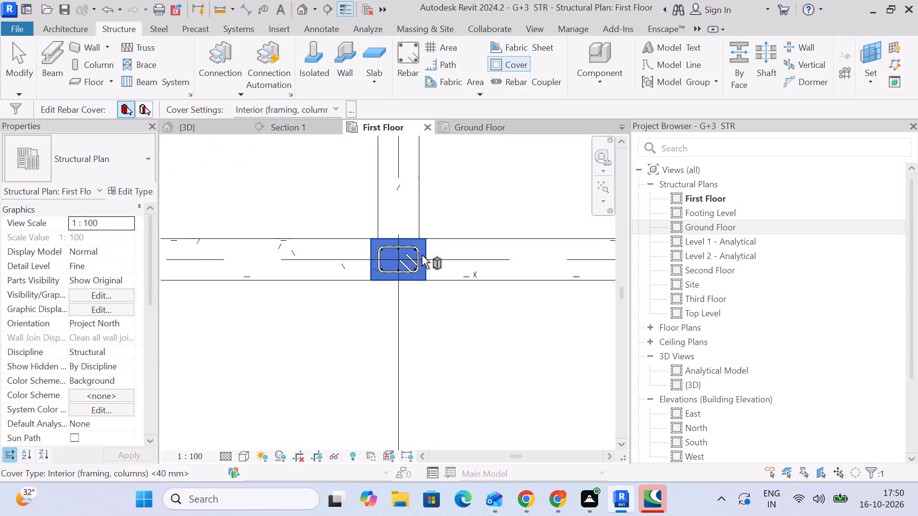
click(330, 103)
click(323, 131)
Set the rebar cover of corner column A-1 to "cloumn cover <40 mm>".
scroll(307, 278, down, 4)
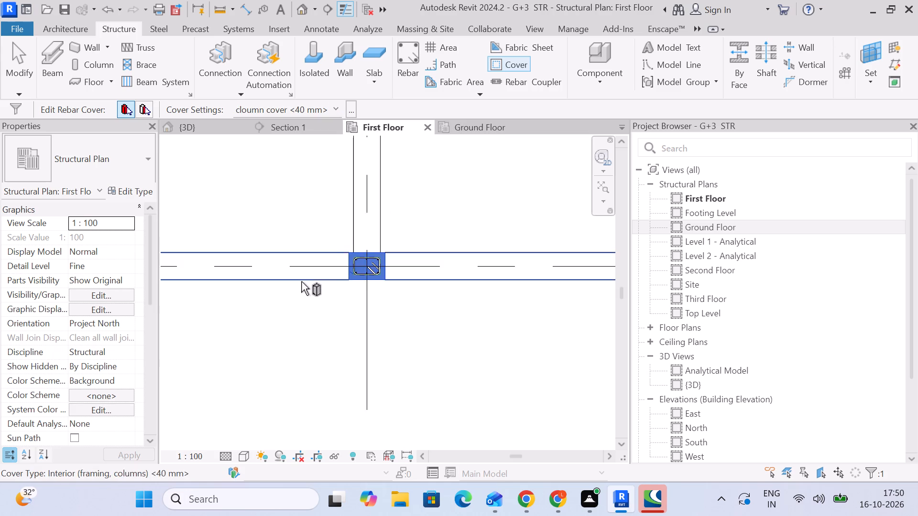
middle_drag(273, 288, 471, 279)
scroll(247, 280, up, 3)
click(221, 260)
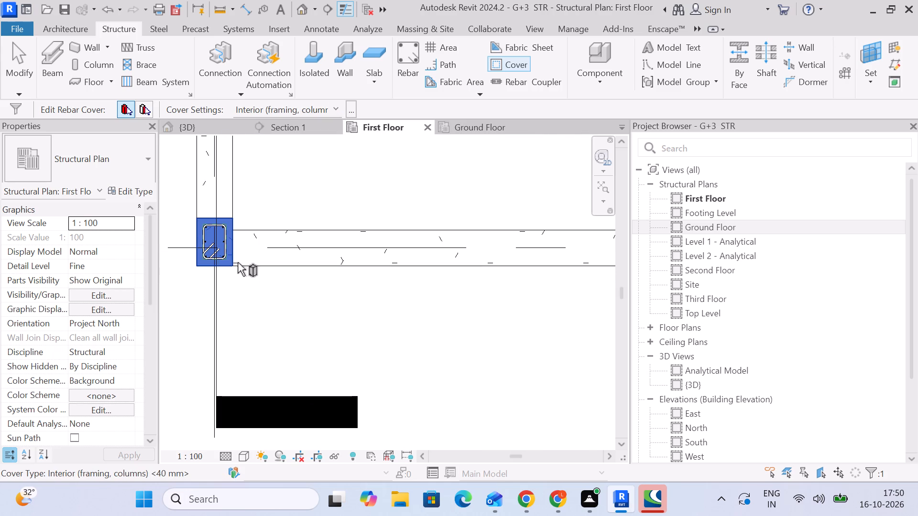
click(308, 107)
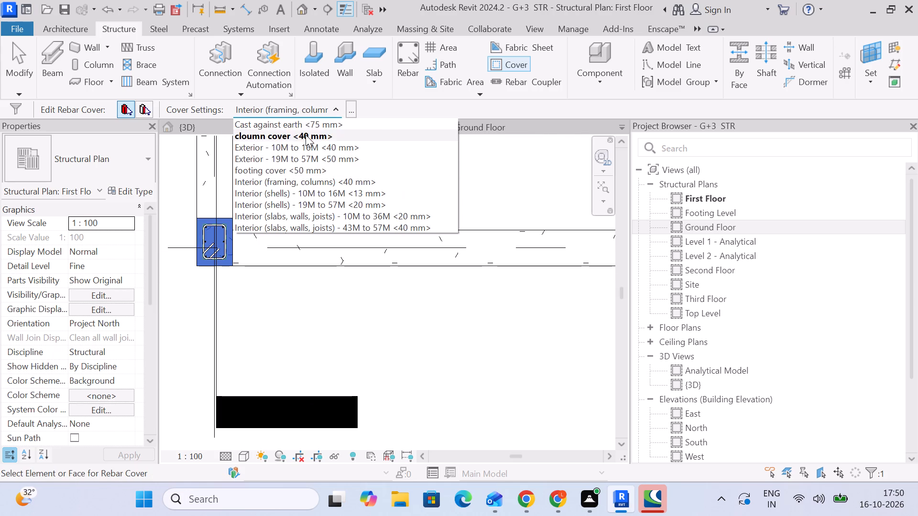
click(306, 135)
Set the rebar cover of corner column B-1 to "cloumn cover <40 mm>".
scroll(305, 217, down, 5)
scroll(312, 262, down, 3)
middle_drag(312, 267, 322, 460)
scroll(300, 212, up, 2)
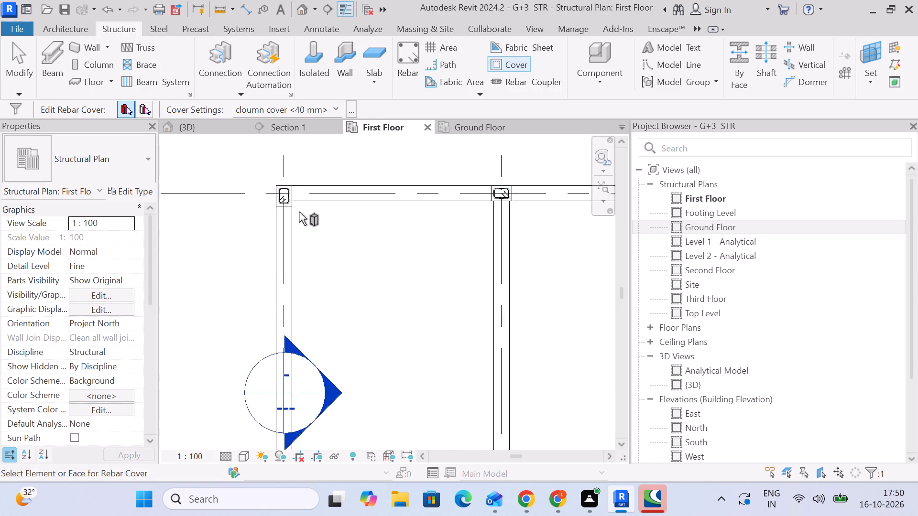
scroll(299, 212, up, 5)
click(289, 203)
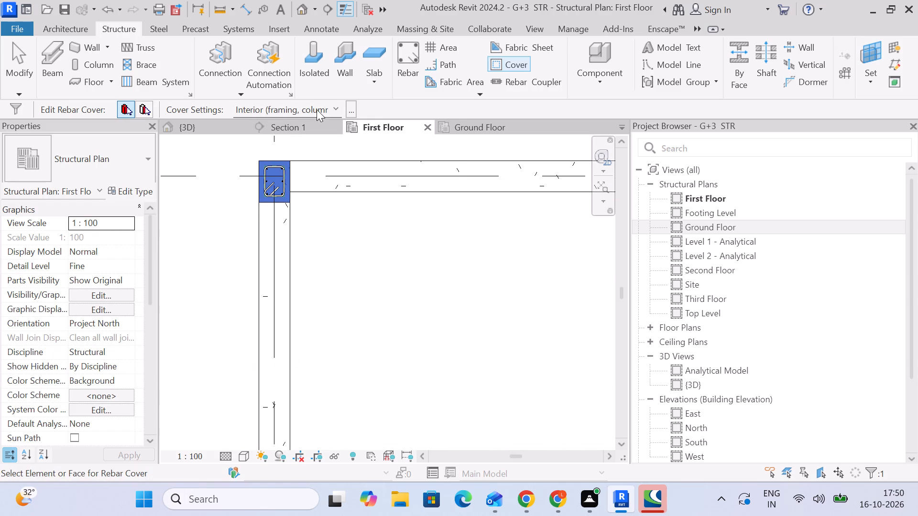
click(317, 109)
click(313, 132)
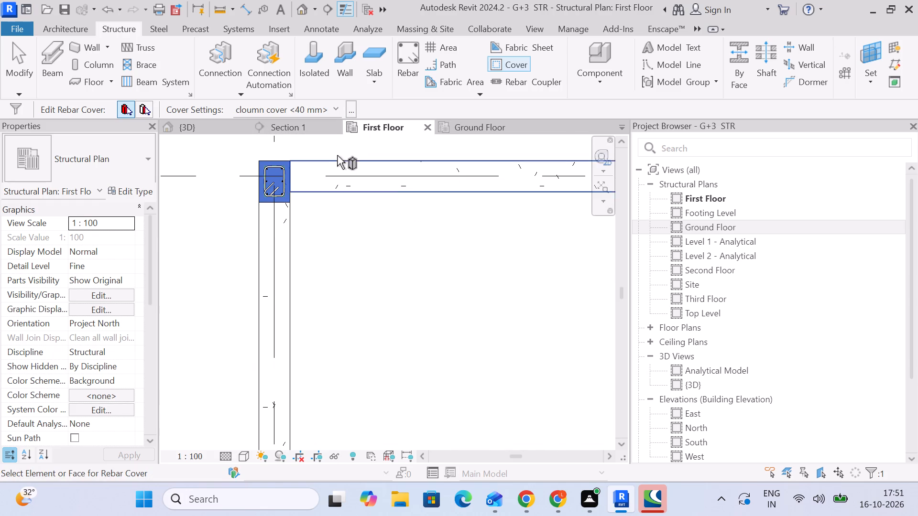
Check the rebar cover setting assigned to First Floor column B-2.
scroll(416, 205, down, 4)
middle_drag(409, 240, 326, 259)
scroll(475, 227, up, 4)
click(494, 211)
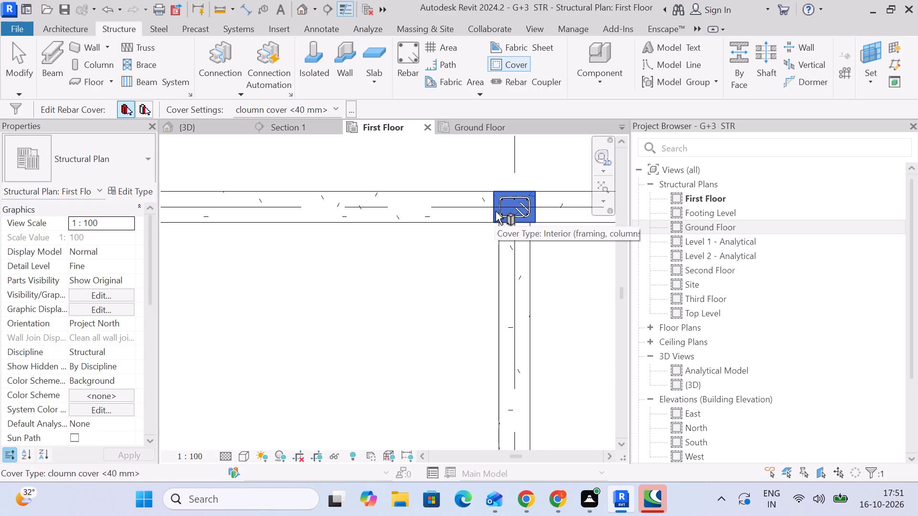
scroll(435, 246, down, 9)
middle_drag(411, 261, 342, 246)
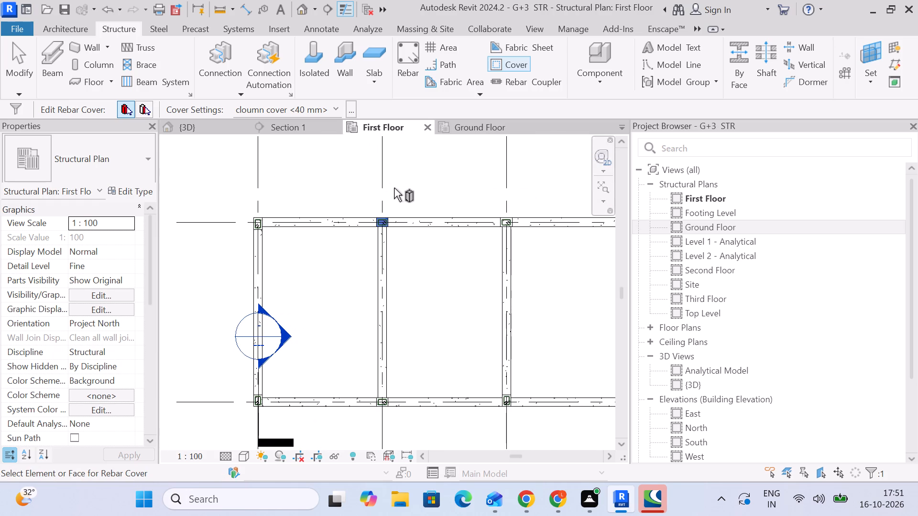
Switch to the Ground Floor structural plan and check the rebar cover setting of corner column A-1.
click(469, 126)
scroll(427, 264, up, 4)
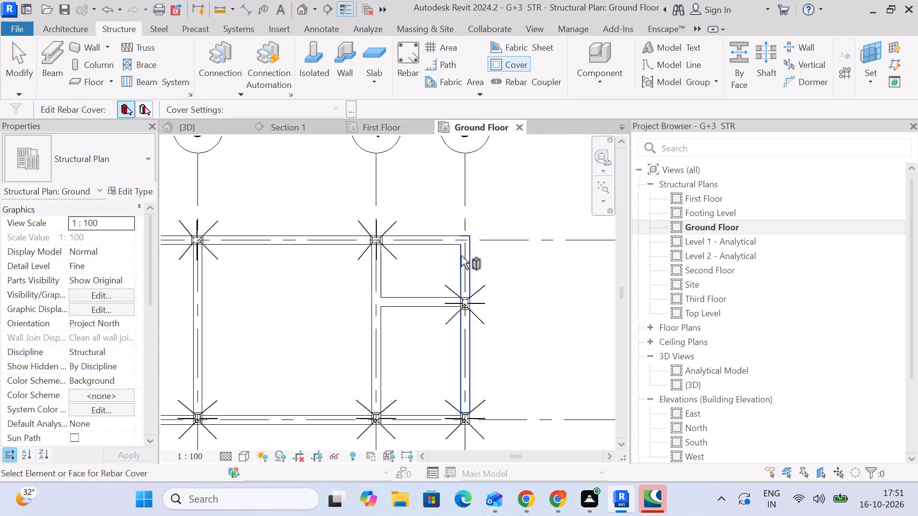
scroll(393, 246, up, 9)
scroll(398, 275, down, 5)
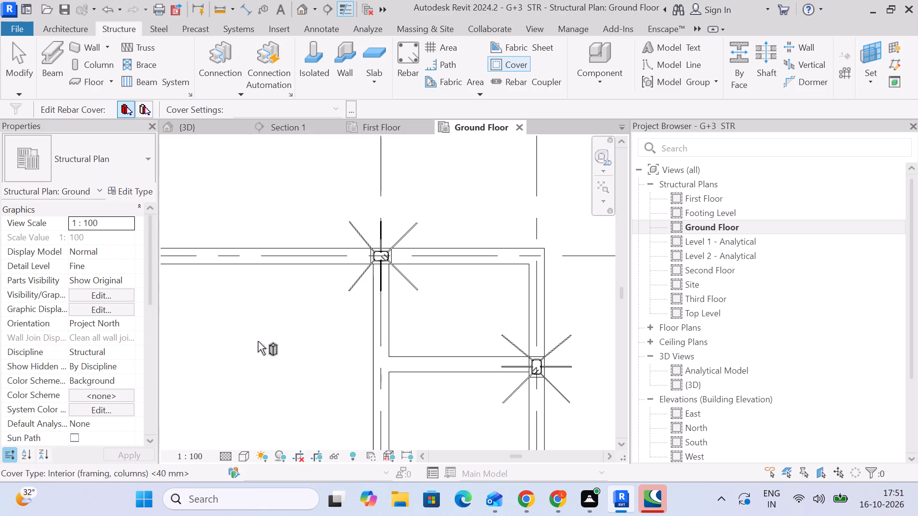
scroll(247, 344, down, 6)
middle_drag(251, 359, 405, 225)
middle_drag(289, 299, 555, 226)
scroll(395, 260, up, 3)
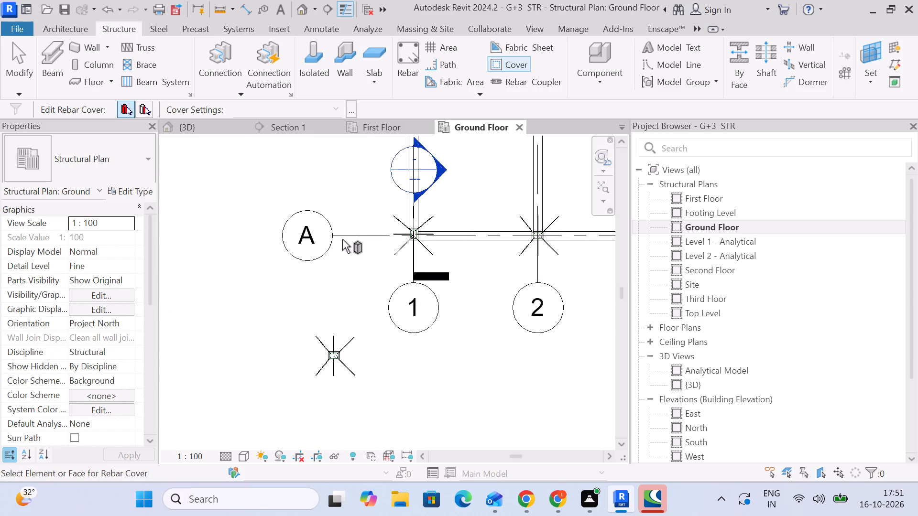
scroll(425, 237, up, 10)
click(421, 244)
middle_drag(451, 258, 439, 274)
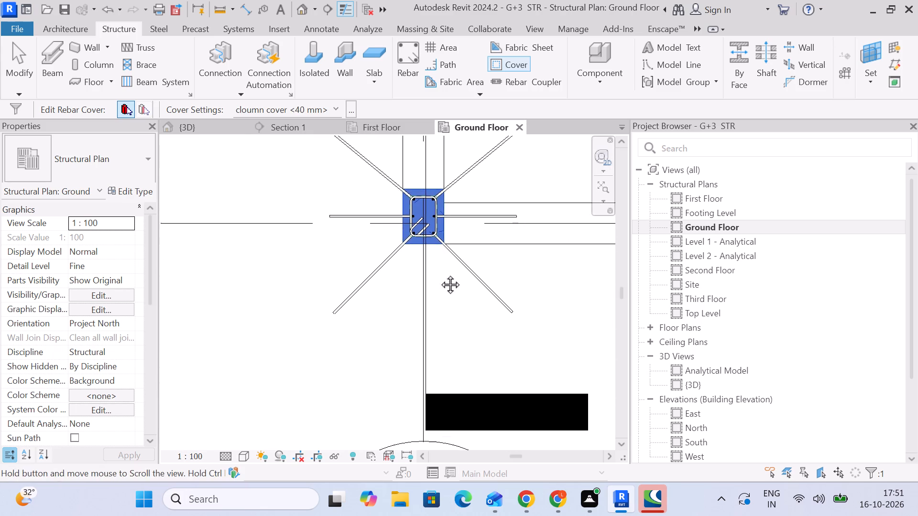
Set the rebar cover of Ground Floor column A-2 to "cloumn cover <40 mm>".
middle_drag(439, 274, 371, 301)
scroll(381, 233, down, 3)
middle_drag(491, 319, 304, 295)
scroll(543, 255, up, 3)
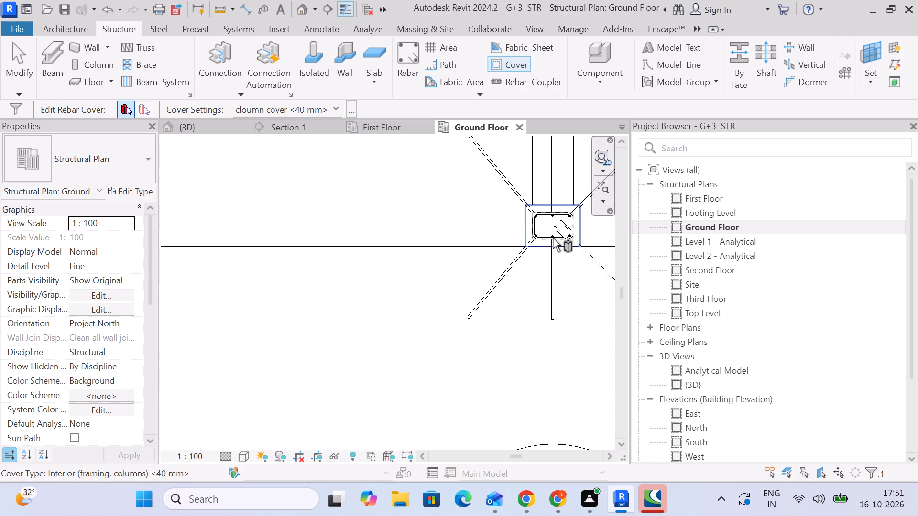
click(567, 247)
middle_drag(565, 273, 334, 296)
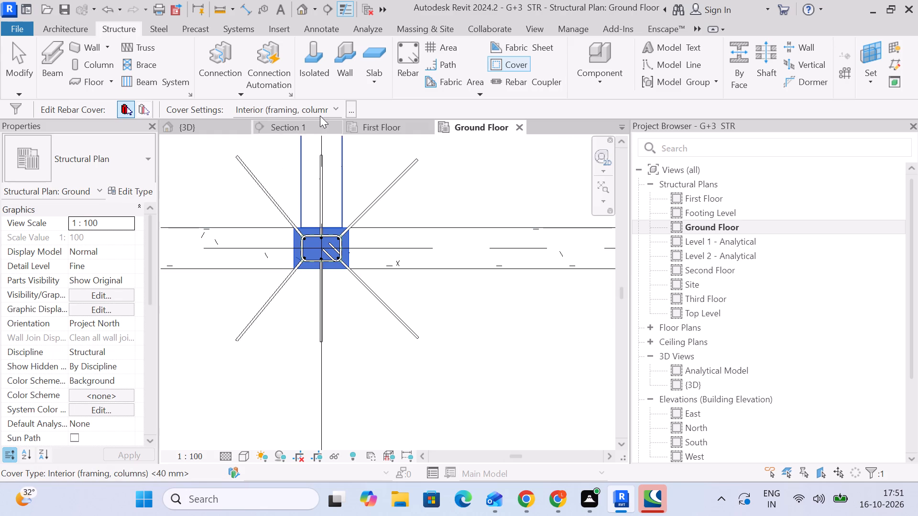
click(326, 104)
click(325, 129)
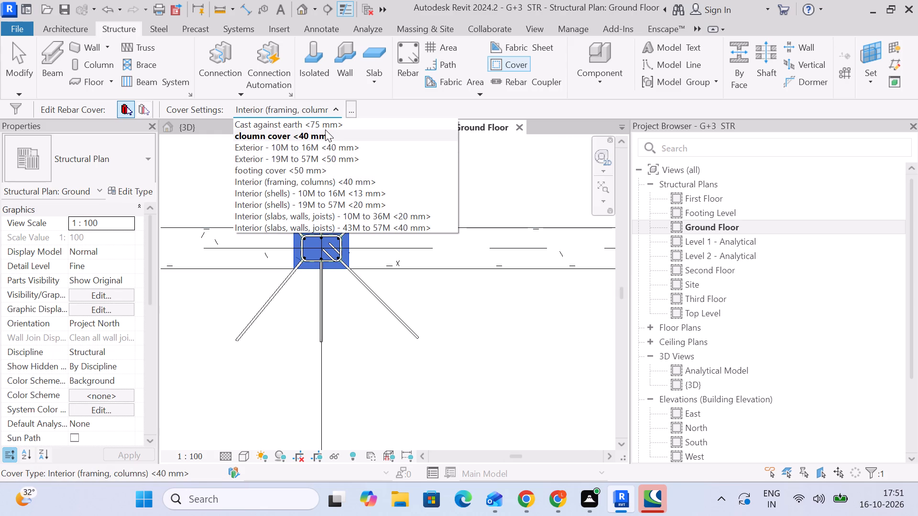
Set the rebar cover of Ground Floor column A-3 to "cloumn cover <40 mm>".
scroll(520, 202, down, 4)
middle_drag(516, 238, 209, 239)
scroll(382, 260, up, 4)
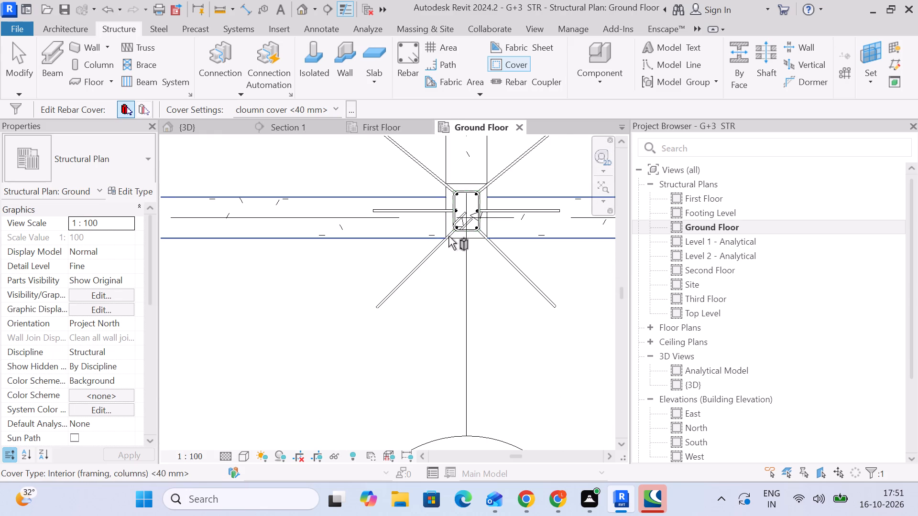
click(459, 237)
click(327, 105)
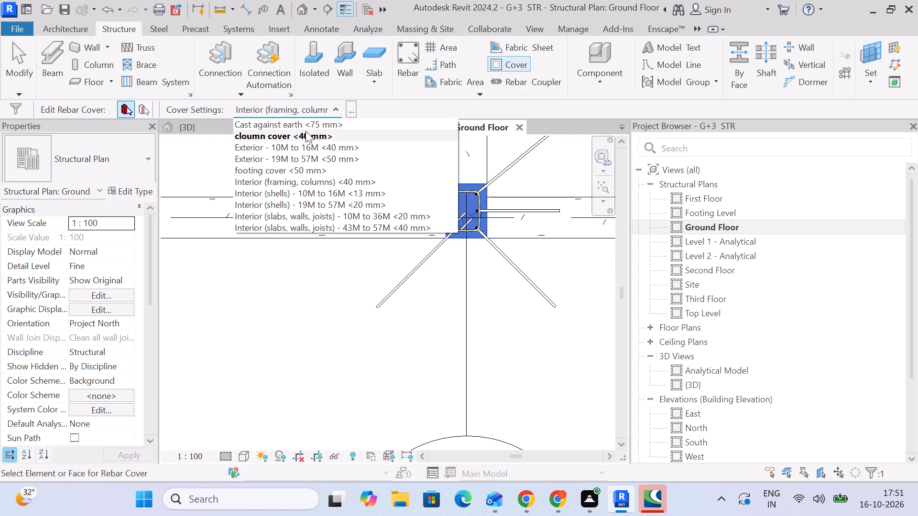
click(306, 131)
Set the rebar cover of Ground Floor column A-4 to "cloumn cover <40 mm>".
scroll(471, 251, down, 3)
middle_drag(475, 268, 142, 313)
middle_drag(466, 315, 110, 259)
scroll(275, 235, up, 1)
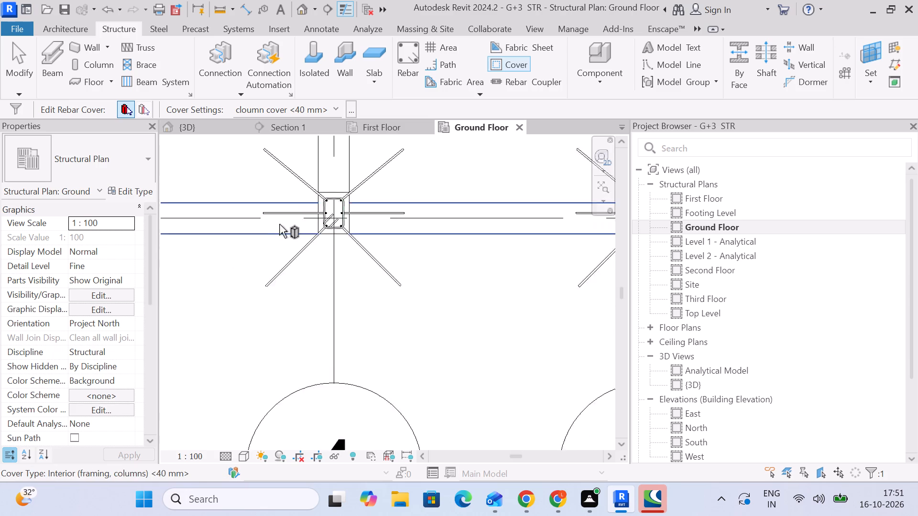
scroll(279, 224, up, 1)
click(342, 227)
click(285, 103)
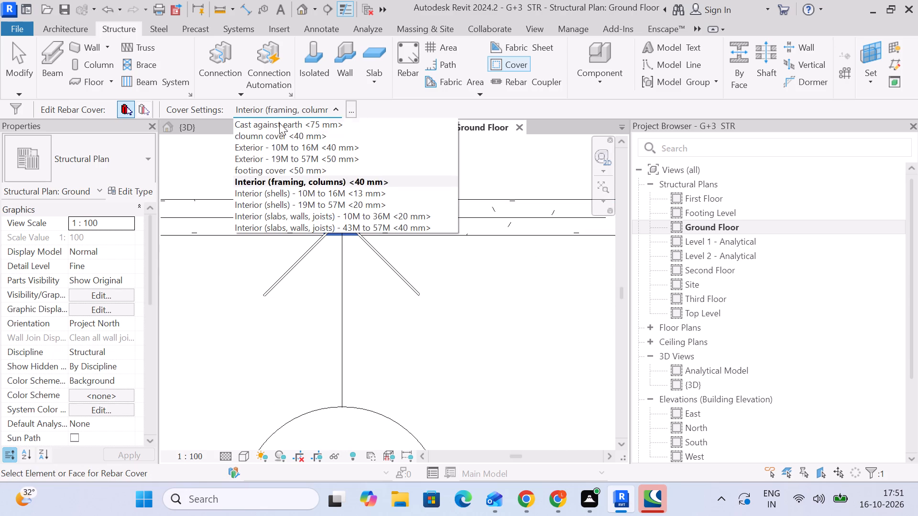
click(274, 138)
Set the rebar cover of Ground Floor corner column A-5 to "cloumn cover <40 mm>".
scroll(417, 261, down, 3)
middle_drag(414, 280, 247, 294)
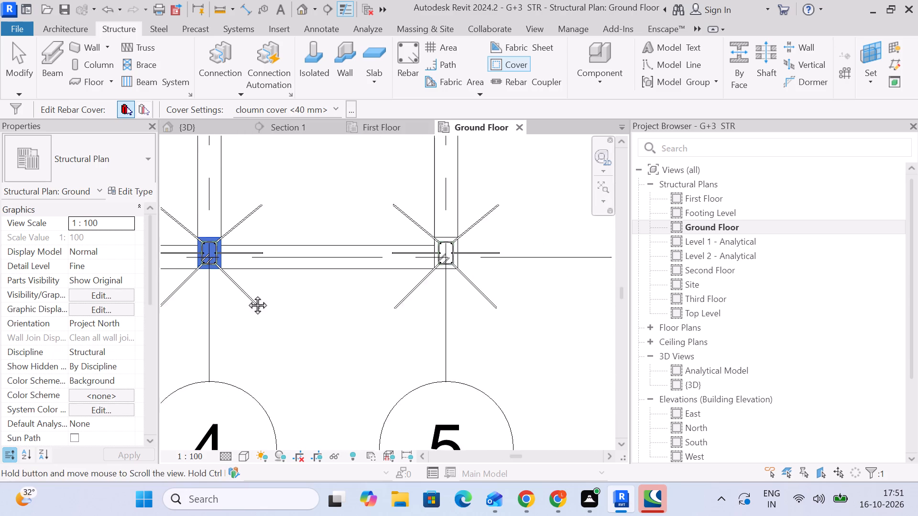
middle_drag(247, 294, 241, 286)
scroll(452, 272, up, 3)
click(434, 246)
click(329, 108)
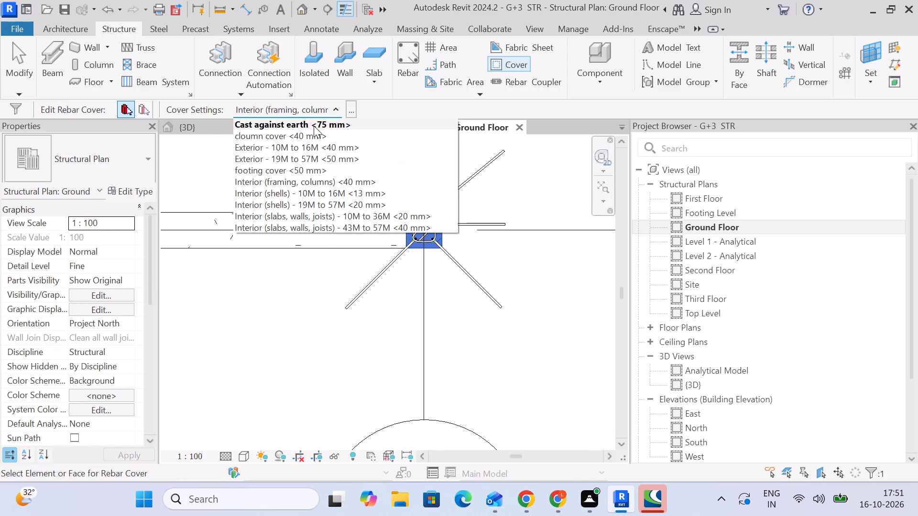
click(314, 136)
Set the rebar cover of the Ground Floor column on grid 5 between grids A and B to "cloumn cover <40 mm>".
scroll(331, 170, down, 3)
middle_drag(347, 213, 386, 406)
middle_drag(515, 220, 475, 376)
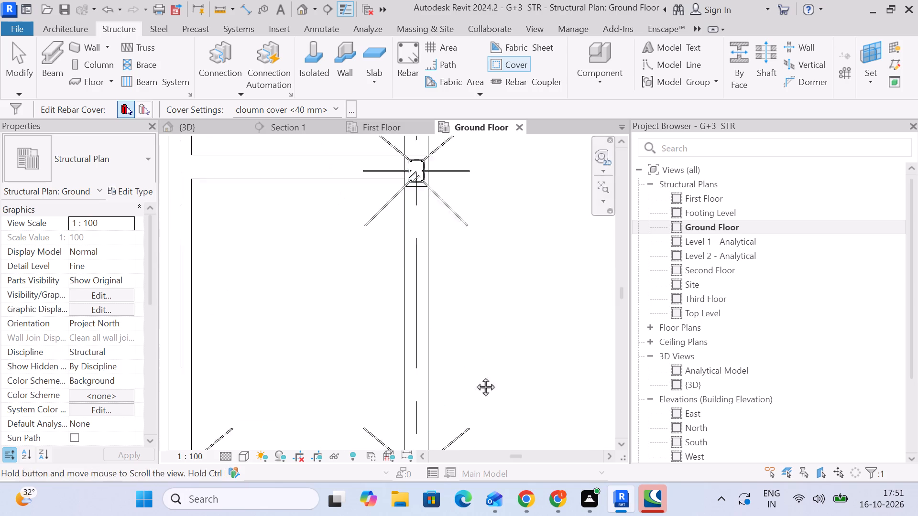
middle_drag(475, 376, 469, 408)
scroll(408, 324, up, 3)
click(367, 287)
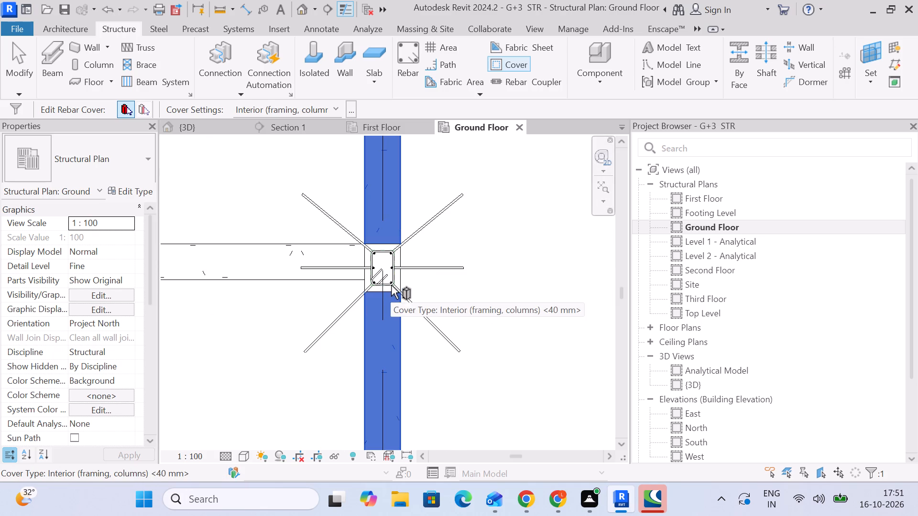
click(392, 282)
click(314, 104)
click(305, 139)
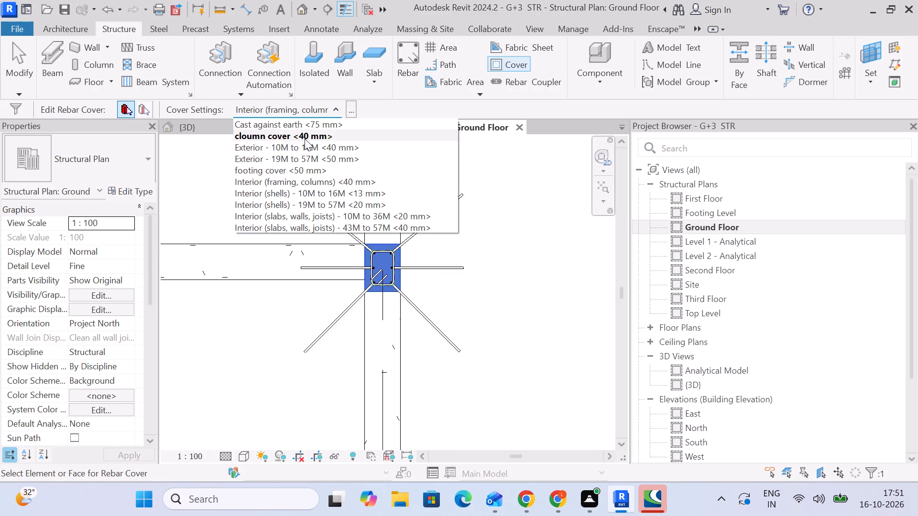
Set the rebar cover of Ground Floor column B-4 to "cloumn cover <40 mm>".
scroll(353, 179, down, 3)
middle_drag(357, 212, 371, 439)
middle_drag(389, 347, 483, 255)
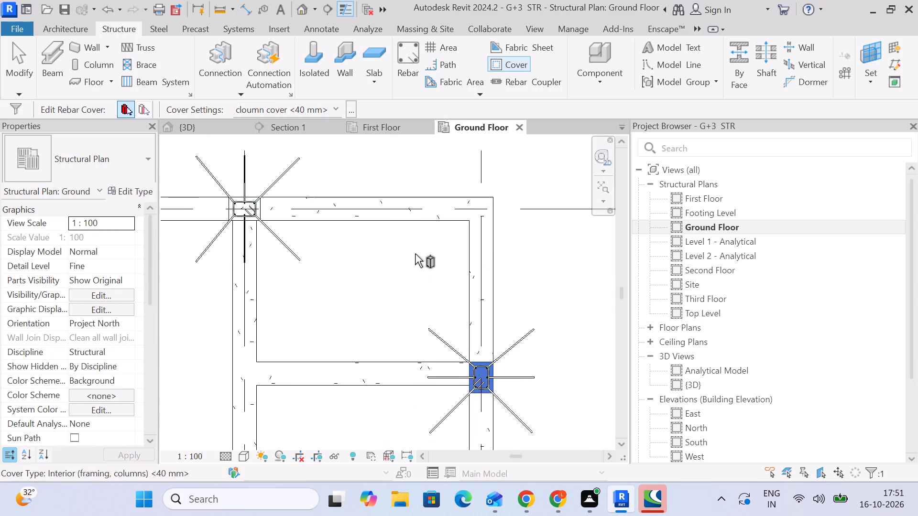
middle_drag(343, 258, 399, 345)
scroll(302, 309, up, 2)
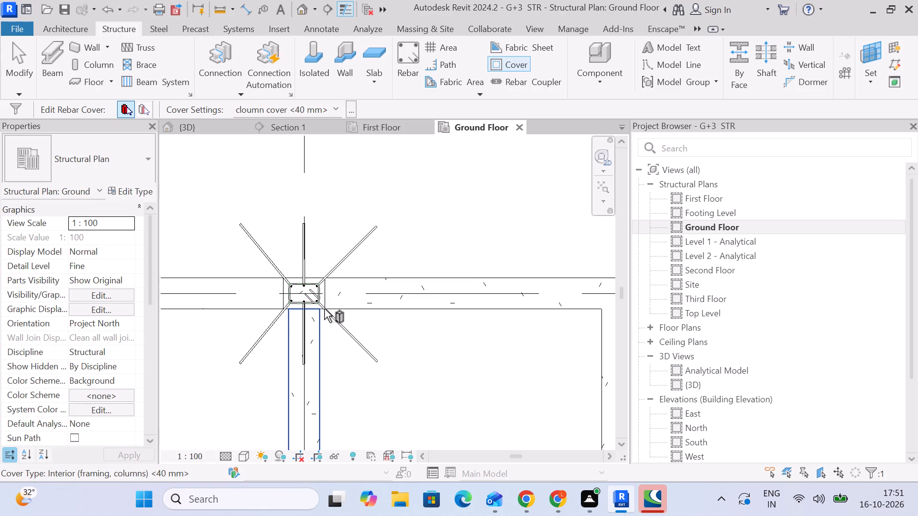
click(324, 301)
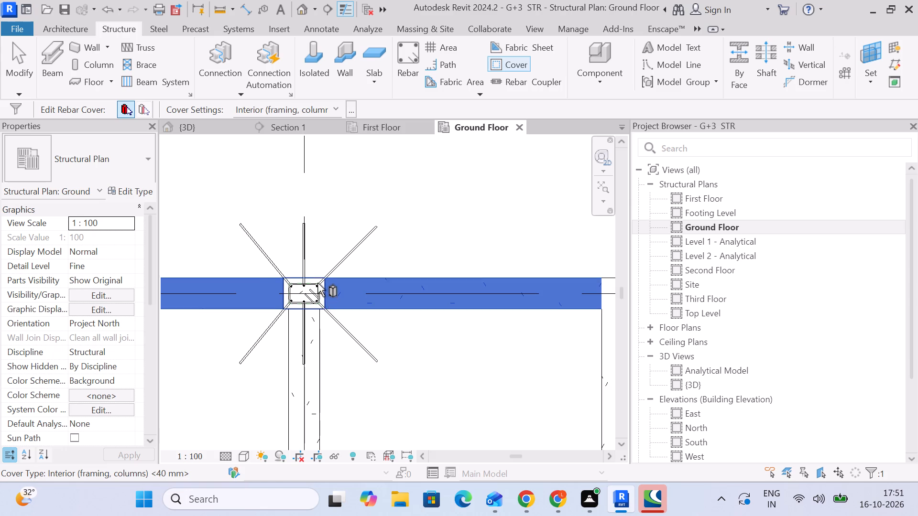
click(317, 283)
click(307, 107)
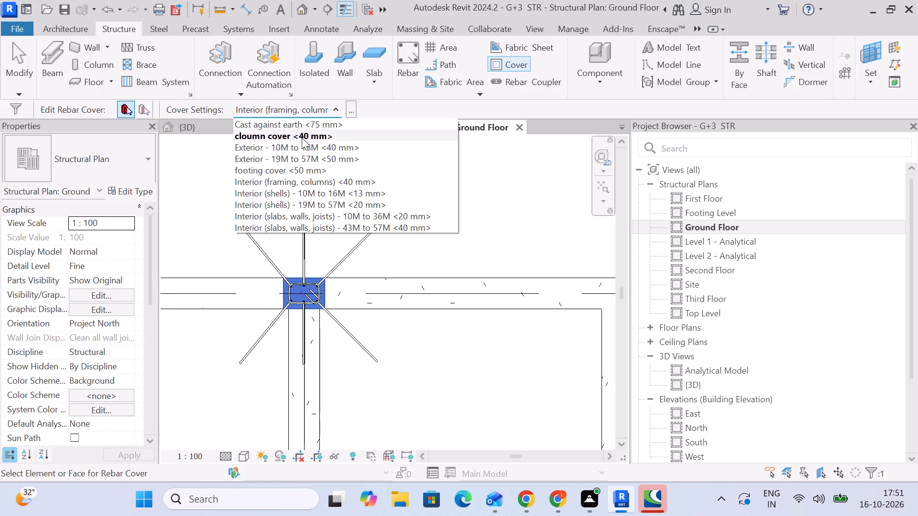
click(304, 135)
Set the rebar cover of Ground Floor column B-3 to "cloumn cover <40 mm>".
scroll(248, 237, down, 3)
middle_drag(241, 248, 470, 246)
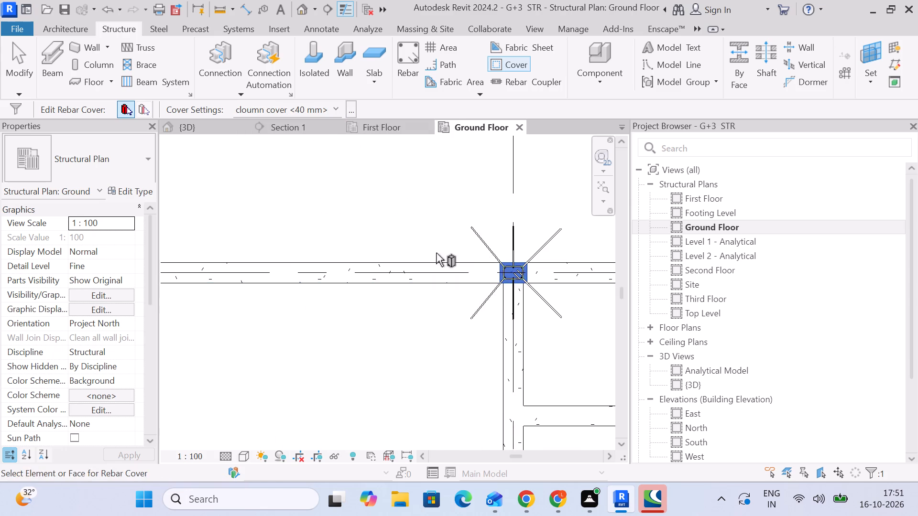
middle_drag(286, 260, 617, 265)
scroll(427, 302, up, 3)
click(437, 271)
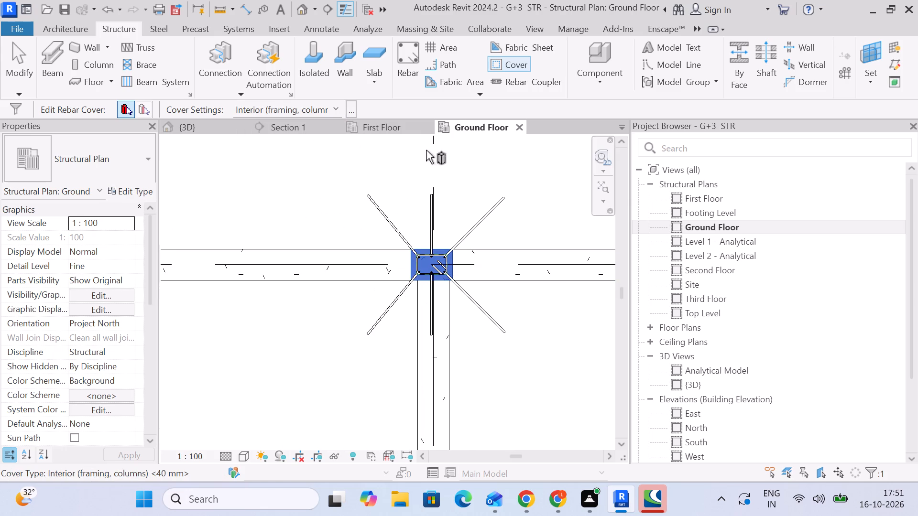
click(330, 102)
click(320, 141)
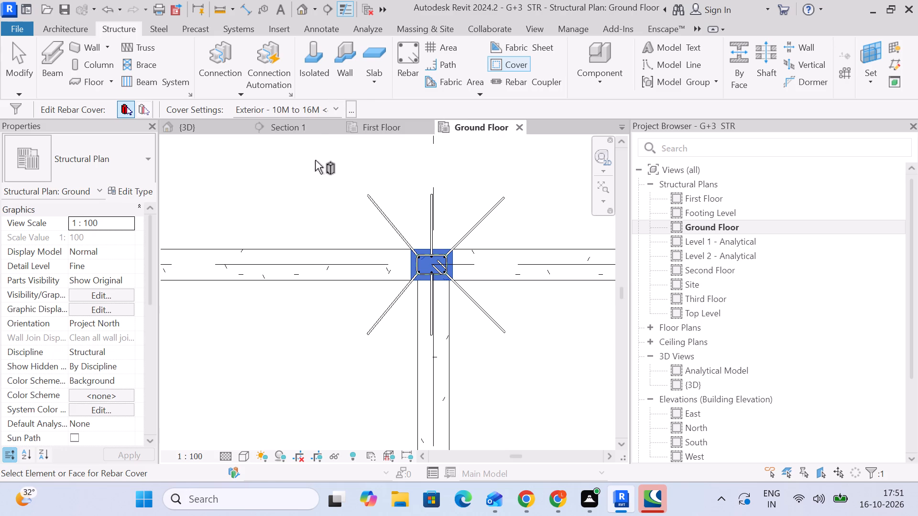
click(316, 108)
click(299, 140)
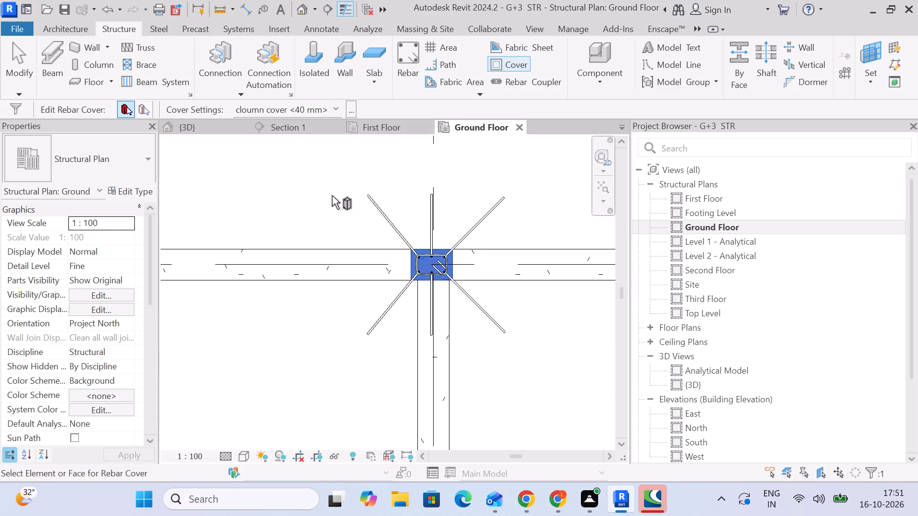
Set the rebar cover of Ground Floor column B-2 to "cloumn cover <40 mm>".
scroll(413, 274, up, 1)
scroll(302, 276, down, 3)
middle_drag(240, 275, 457, 275)
scroll(208, 272, up, 1)
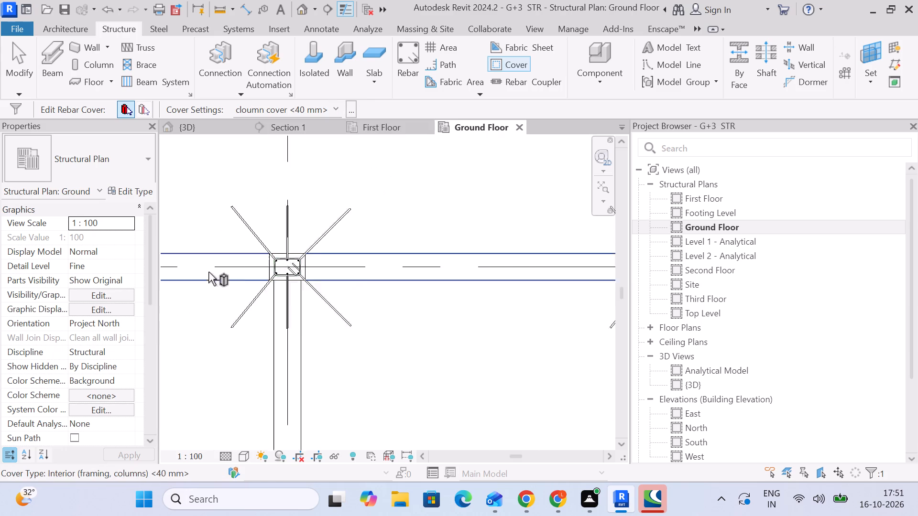
scroll(208, 272, up, 2)
click(300, 279)
click(302, 274)
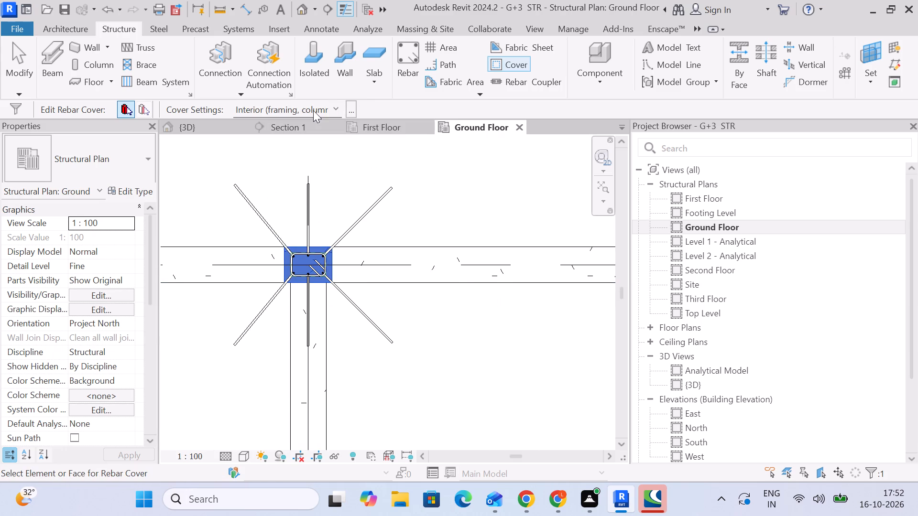
click(314, 108)
click(306, 135)
Set the rebar cover of Ground Floor corner column B-1 to "cloumn cover <40 mm>".
scroll(268, 234, down, 4)
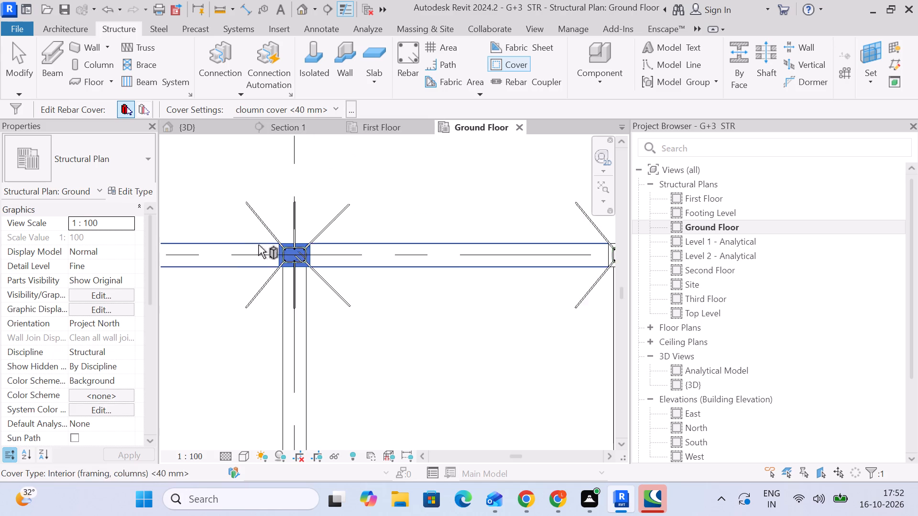
middle_drag(251, 248, 457, 248)
middle_drag(299, 266, 412, 266)
scroll(315, 254, up, 4)
click(327, 278)
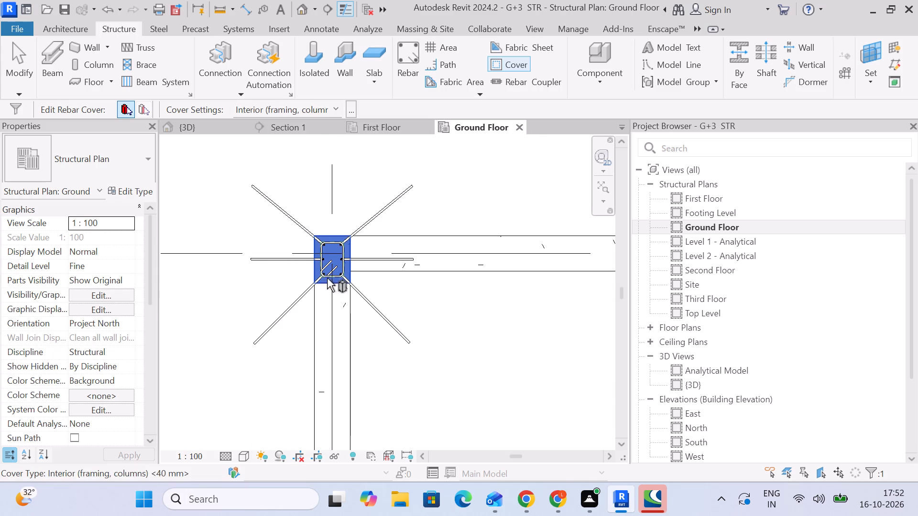
click(311, 103)
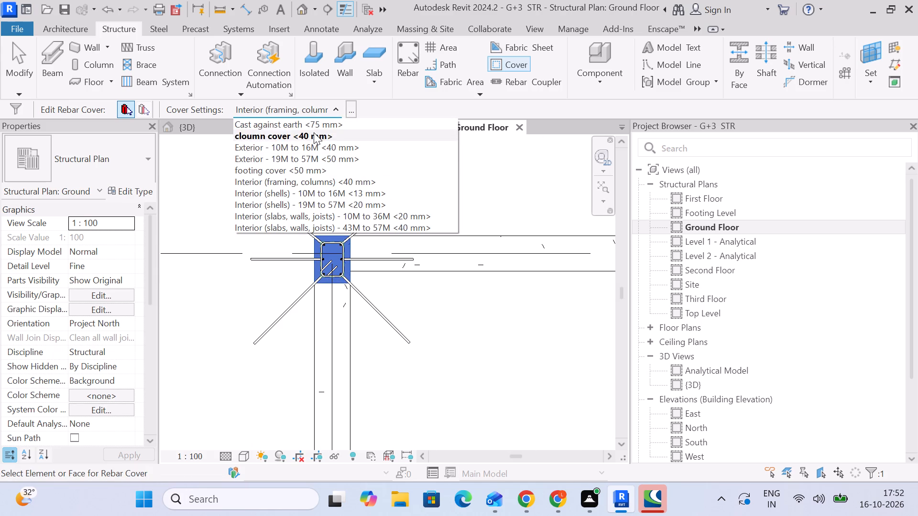
click(314, 132)
Open the Second Floor structural plan.
scroll(347, 190, down, 11)
scroll(399, 263, down, 2)
middle_drag(399, 264, 243, 161)
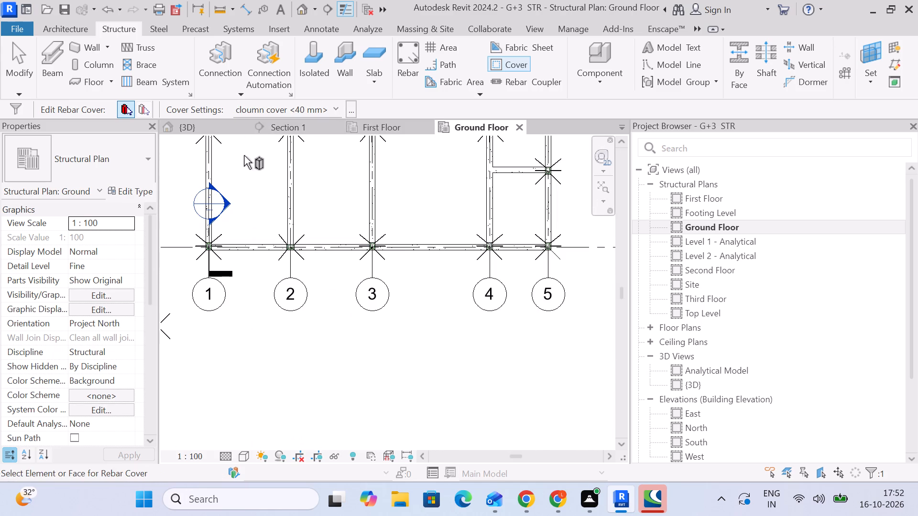
scroll(262, 168, down, 4)
middle_drag(271, 193, 296, 285)
scroll(296, 285, up, 1)
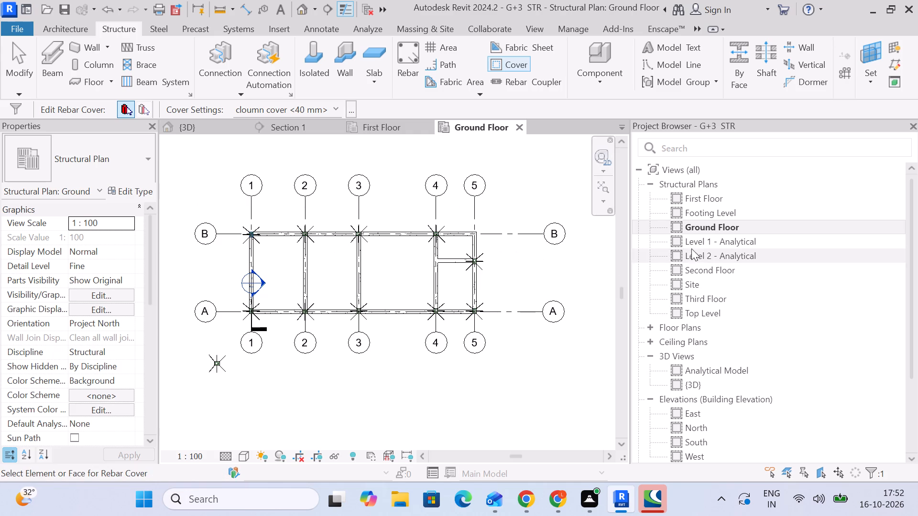
double_click(710, 268)
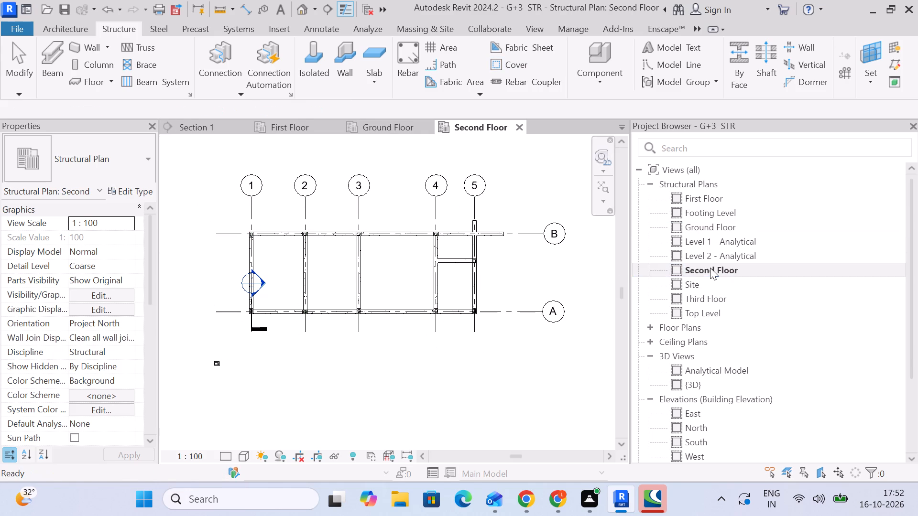
Set the rebar cover of Second Floor corner column A-5 to "cloumn cover <40 mm>".
scroll(460, 246, up, 5)
middle_drag(505, 334, 476, 238)
scroll(467, 285, up, 3)
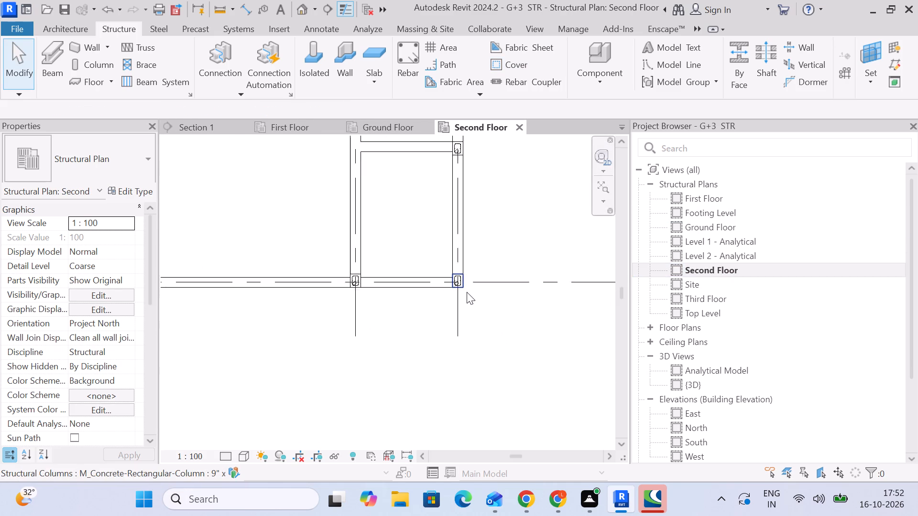
scroll(467, 292, up, 5)
click(516, 59)
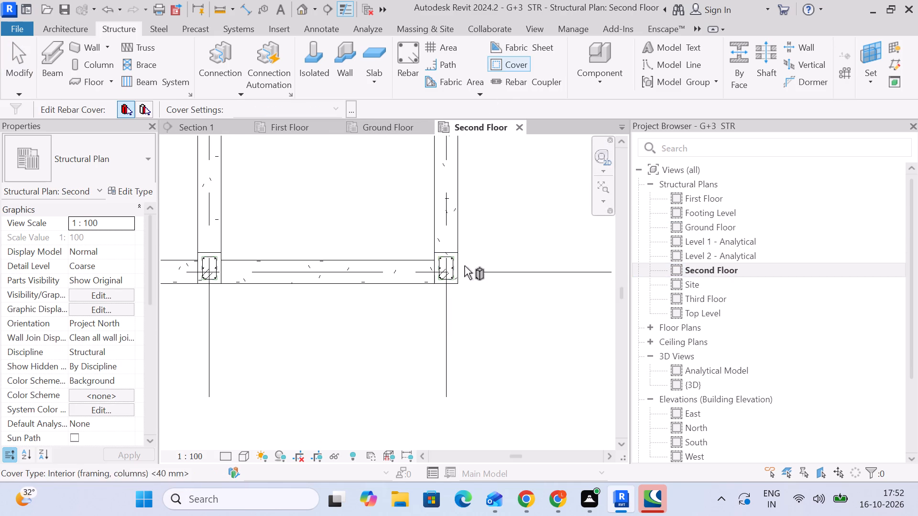
click(459, 272)
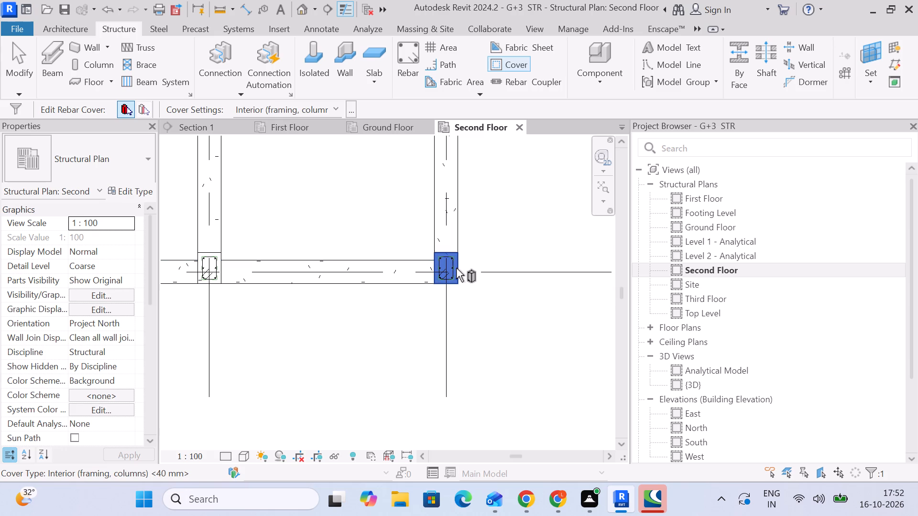
click(317, 108)
click(322, 139)
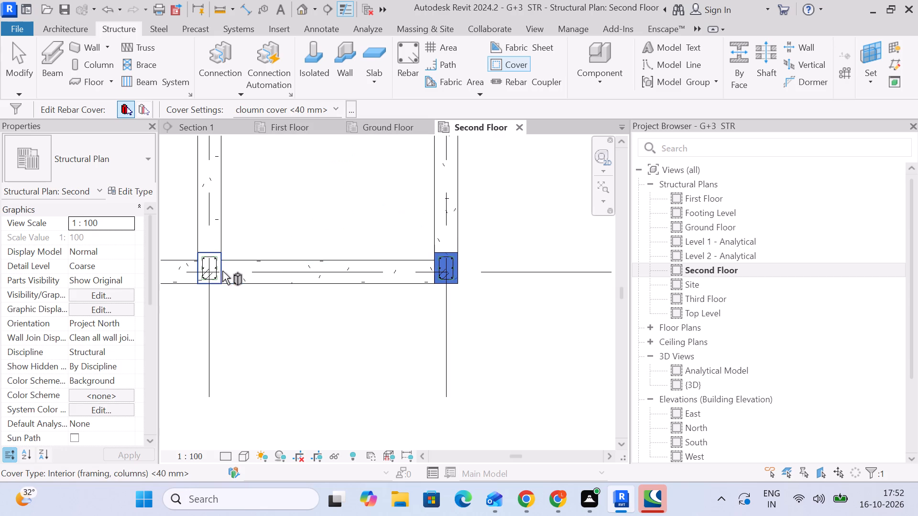
Set the rebar cover of Second Floor column A-4 to "cloumn cover <40 mm>".
click(218, 282)
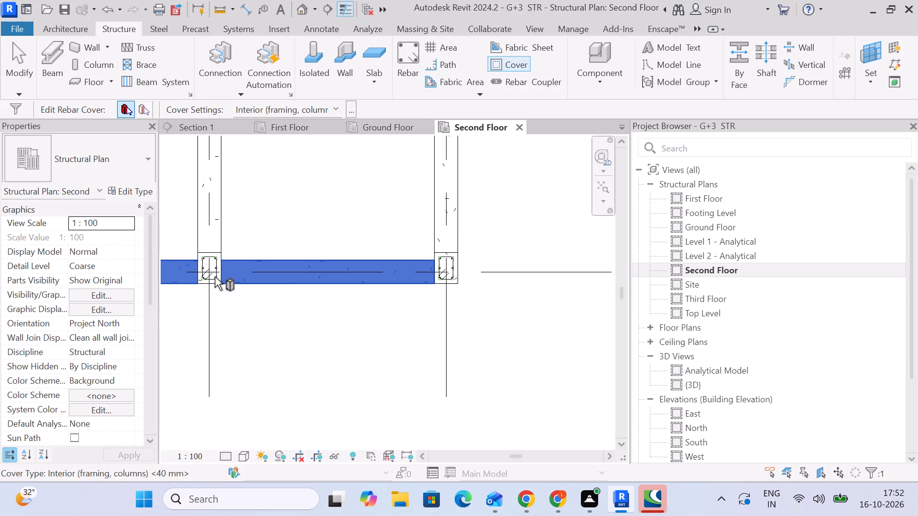
click(215, 277)
click(218, 250)
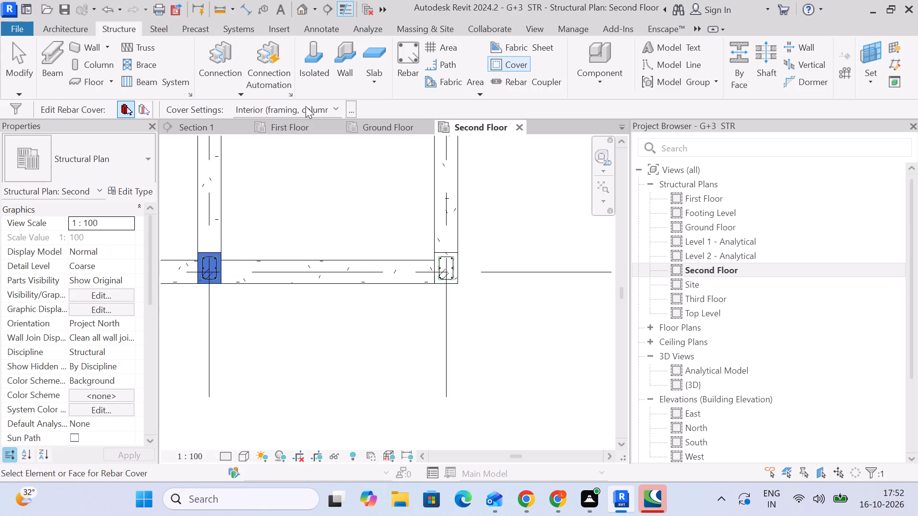
click(306, 106)
click(301, 138)
Set the rebar cover of the Second Floor column on grid 5 between A and B to "cloumn cover <40 mm>".
middle_drag(394, 173, 414, 426)
click(473, 216)
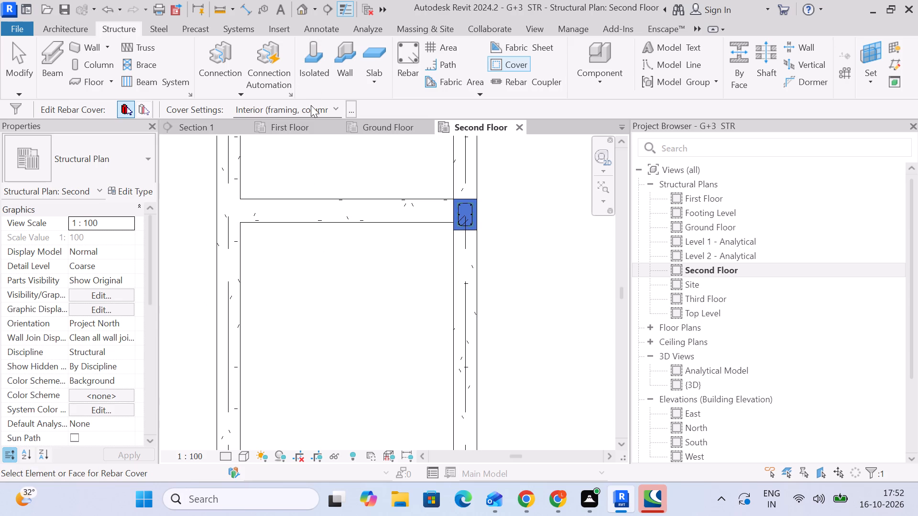
click(311, 105)
click(313, 131)
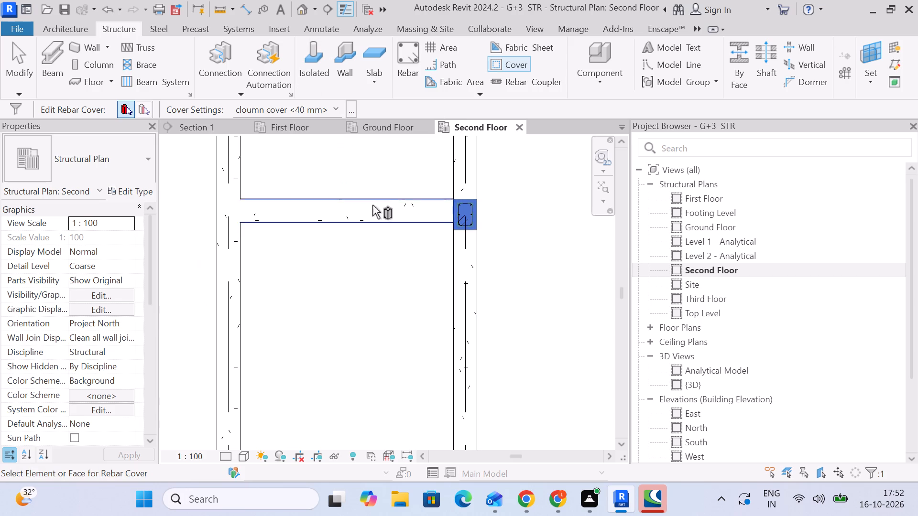
Set the rebar cover of Second Floor column A-3 to "cloumn cover <40 mm>".
scroll(375, 208, down, 11)
middle_drag(370, 247, 525, 228)
scroll(501, 281, up, 4)
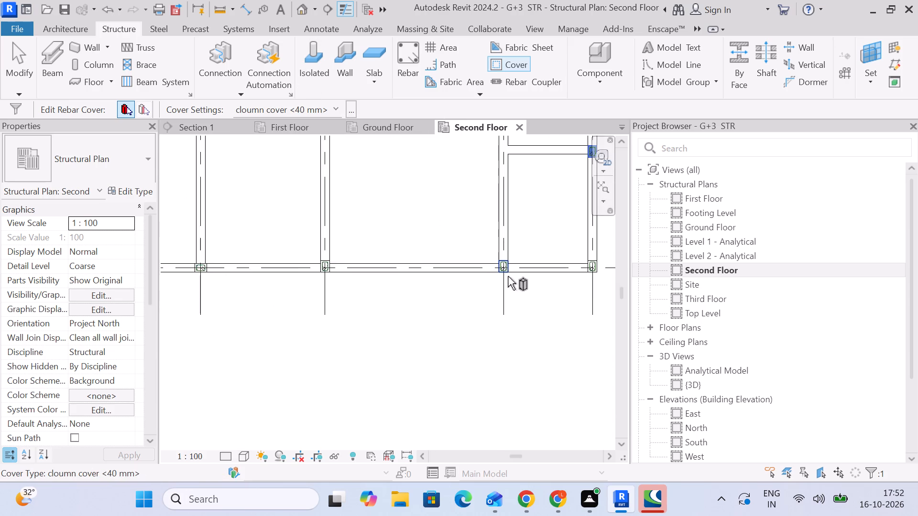
scroll(511, 276, up, 4)
drag(498, 266, 496, 271)
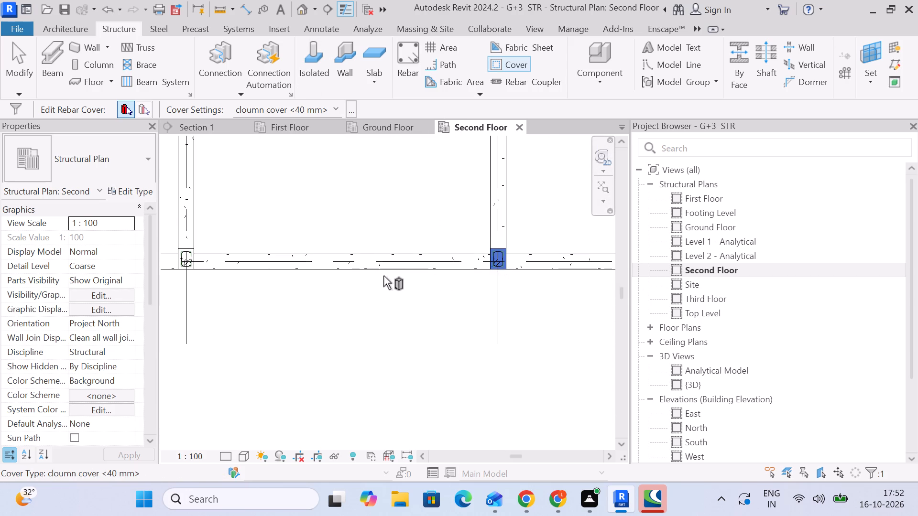
scroll(383, 276, up, 3)
middle_drag(356, 269, 547, 280)
scroll(319, 302, down, 3)
click(293, 286)
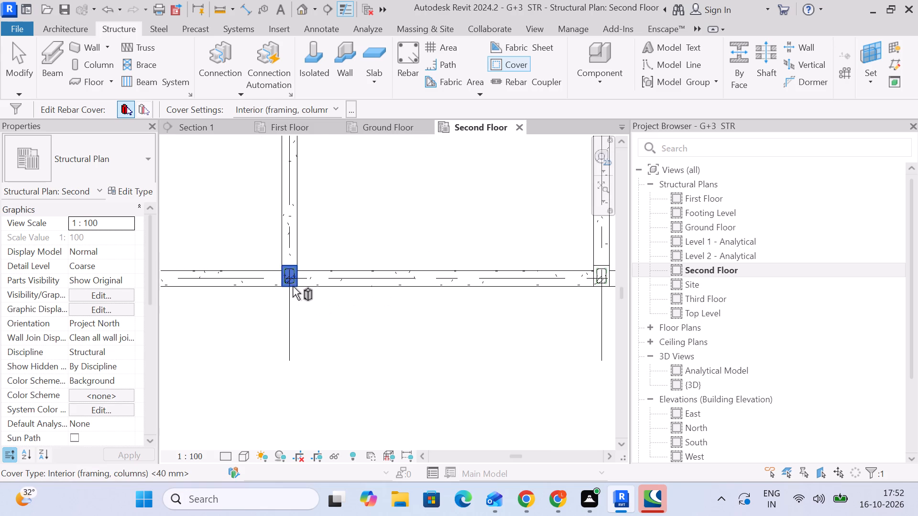
click(313, 112)
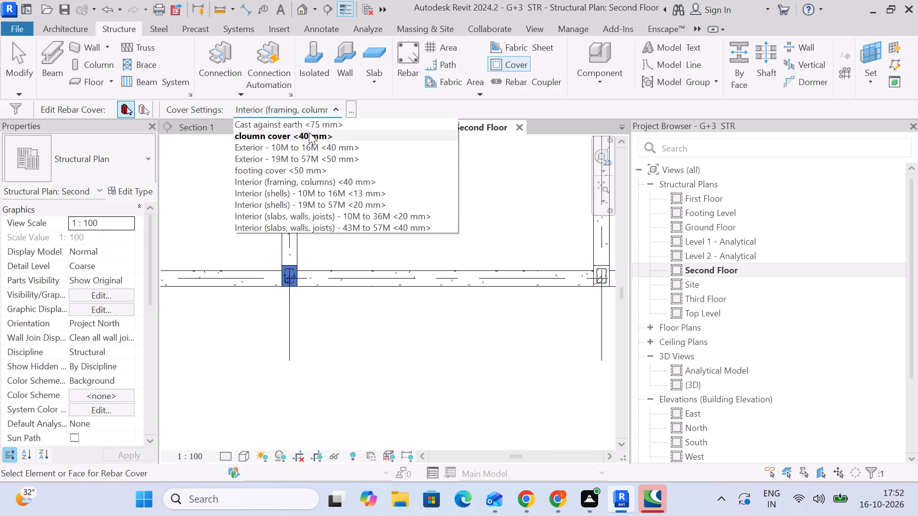
click(309, 133)
Set the rebar cover of Second Floor column A-2 to "cloumn cover <40 mm>".
scroll(299, 258, down, 3)
middle_drag(283, 292, 513, 280)
scroll(330, 282, up, 1)
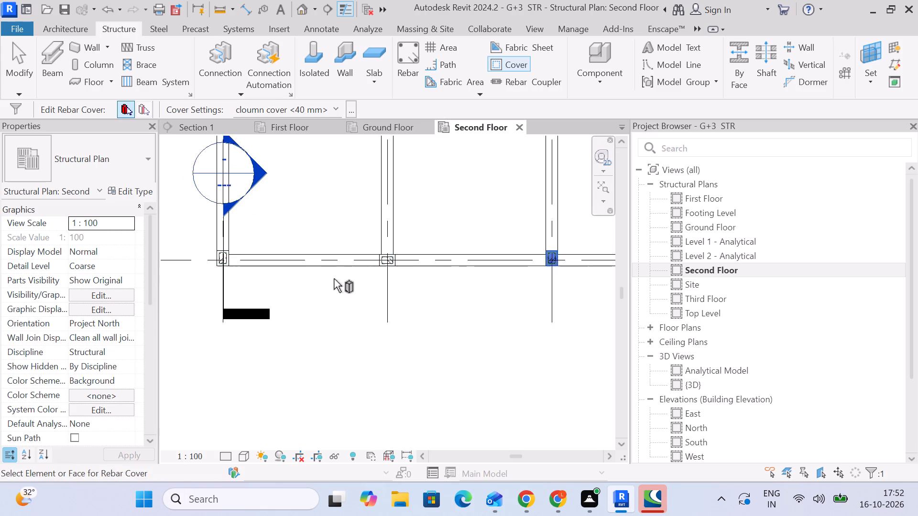
scroll(334, 279, up, 3)
click(395, 265)
click(336, 109)
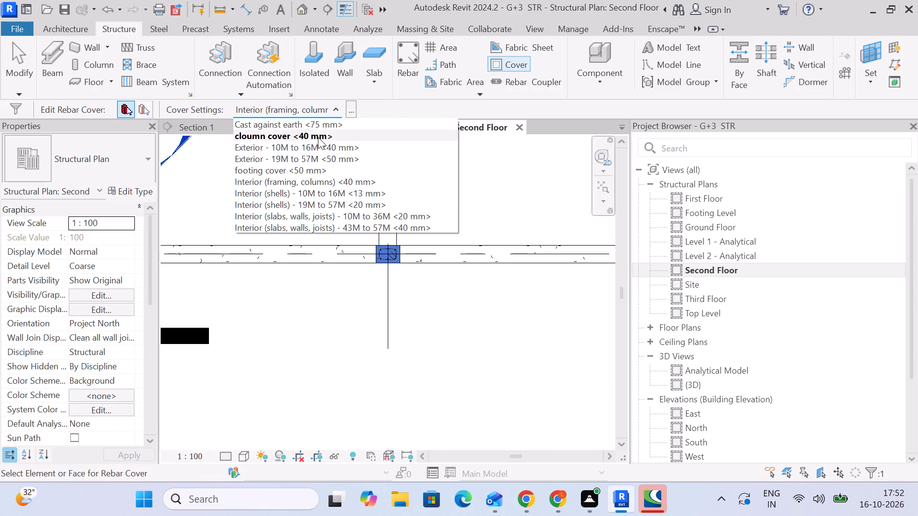
click(313, 136)
Set the rebar cover of Second Floor corner column A-1 to "cloumn cover <40 mm>".
middle_drag(250, 255, 517, 260)
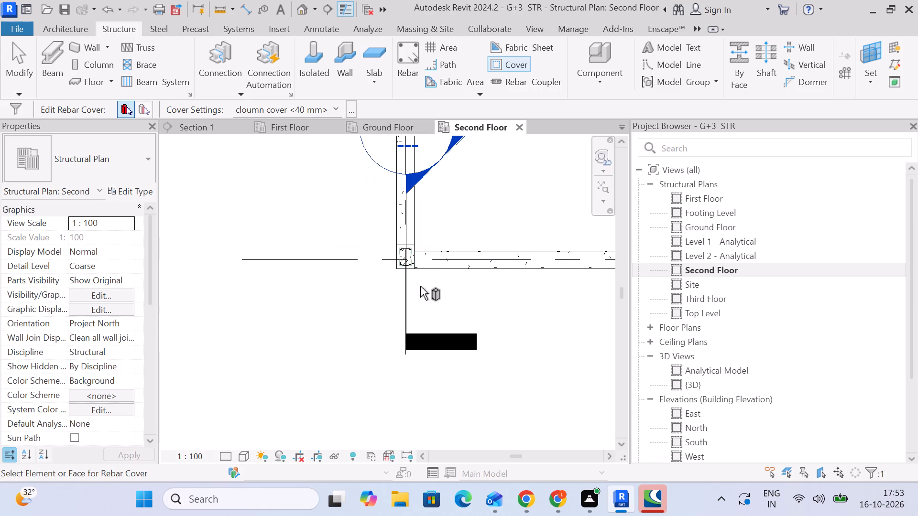
click(416, 265)
click(321, 108)
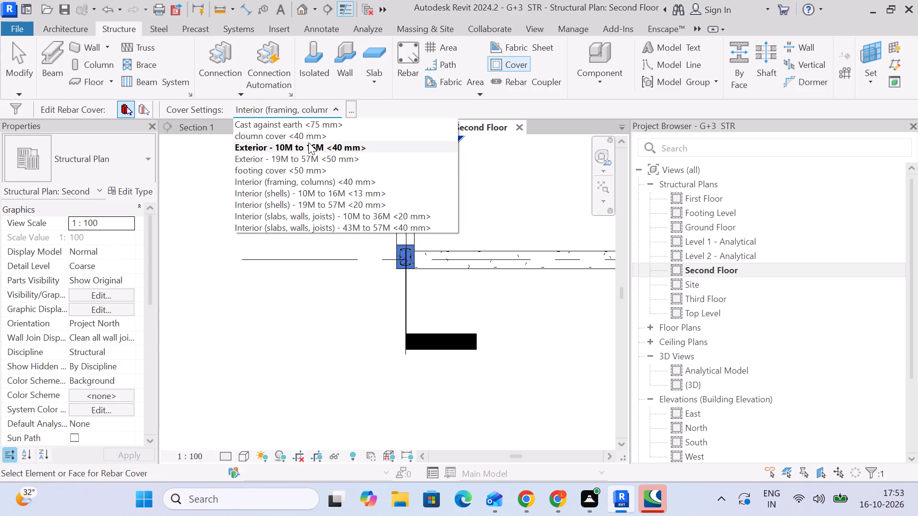
click(311, 135)
Set the rebar cover of Second Floor corner column B-1 to "cloumn cover <40 mm>".
scroll(463, 226, down, 4)
middle_drag(463, 228, 425, 413)
middle_drag(414, 227, 414, 282)
scroll(405, 283, up, 3)
click(392, 285)
click(320, 104)
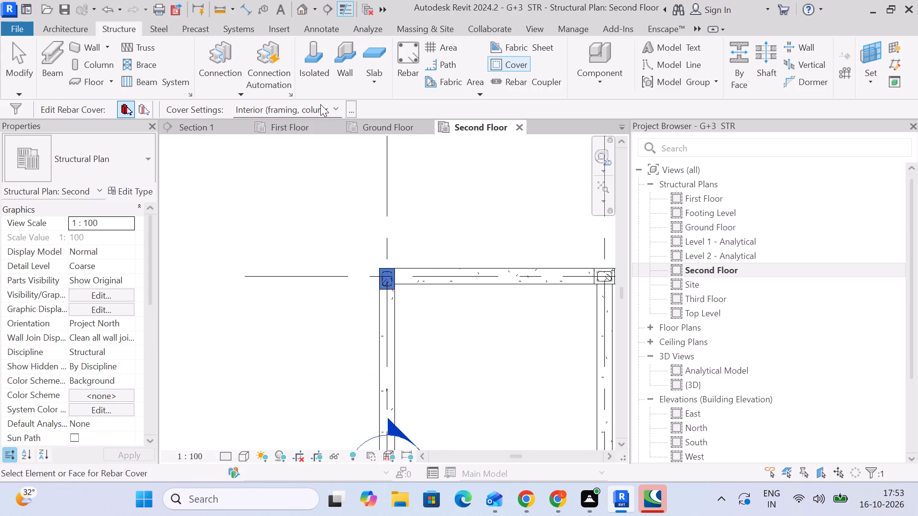
click(310, 135)
Set the rebar cover of Second Floor column B-2 to "cloumn cover <40 mm>".
middle_drag(474, 248, 280, 213)
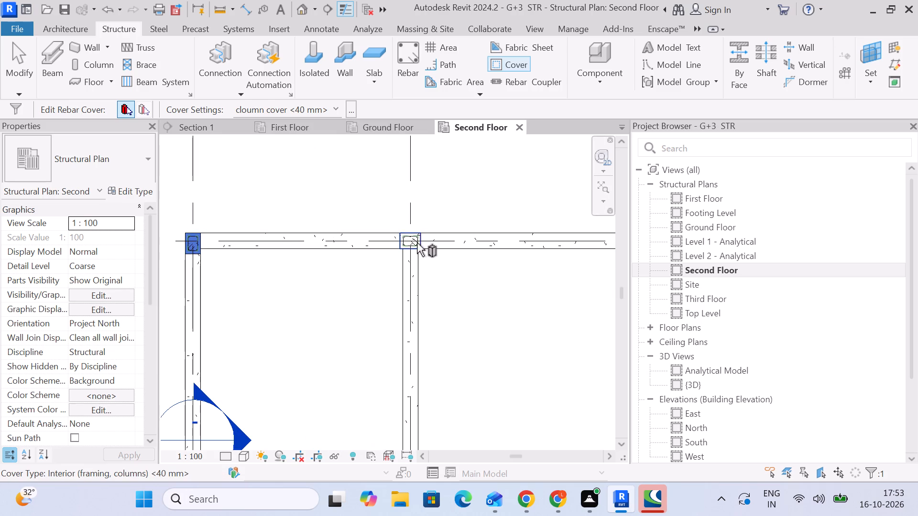
click(414, 245)
drag(301, 104, 303, 110)
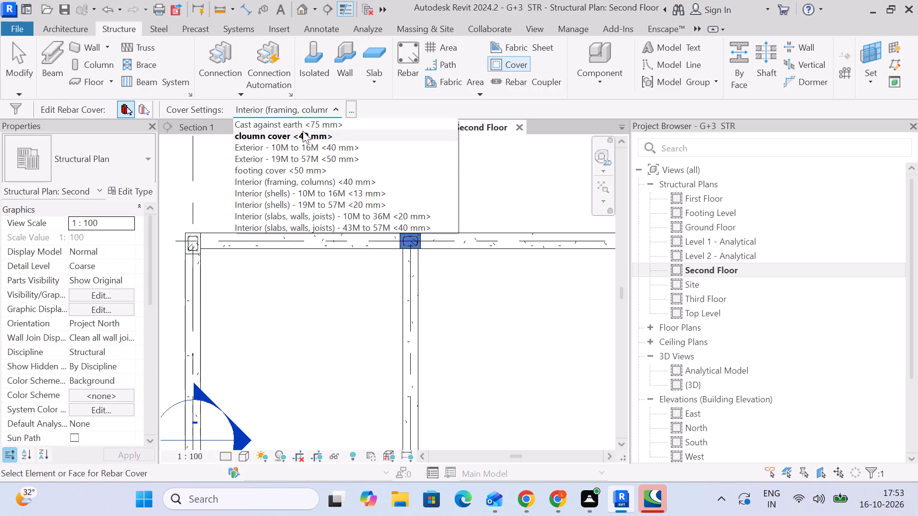
click(303, 131)
Set the rebar cover of Second Floor column B-3 to "cloumn cover <40 mm>".
middle_drag(436, 216, 242, 214)
click(428, 238)
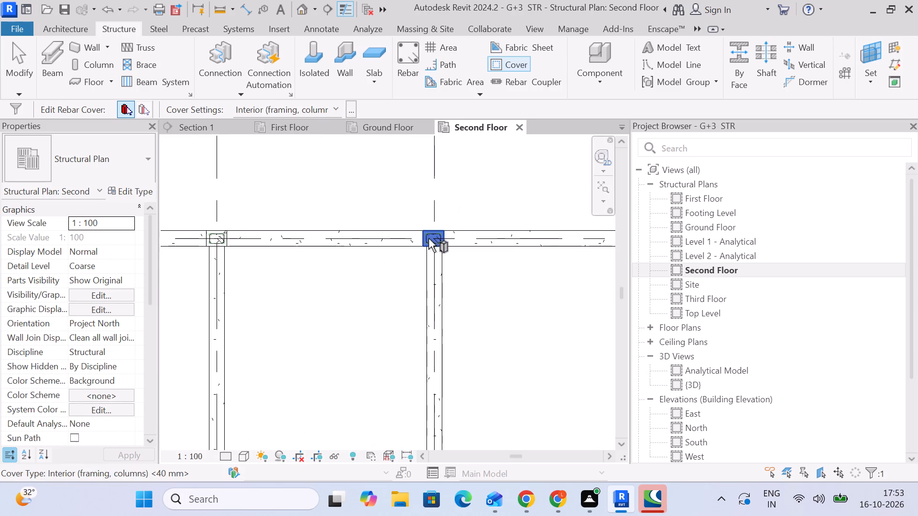
click(332, 107)
click(323, 131)
Set the rebar cover of Second Floor column B-4 to "cloumn cover <40 mm>".
middle_drag(465, 257, 326, 236)
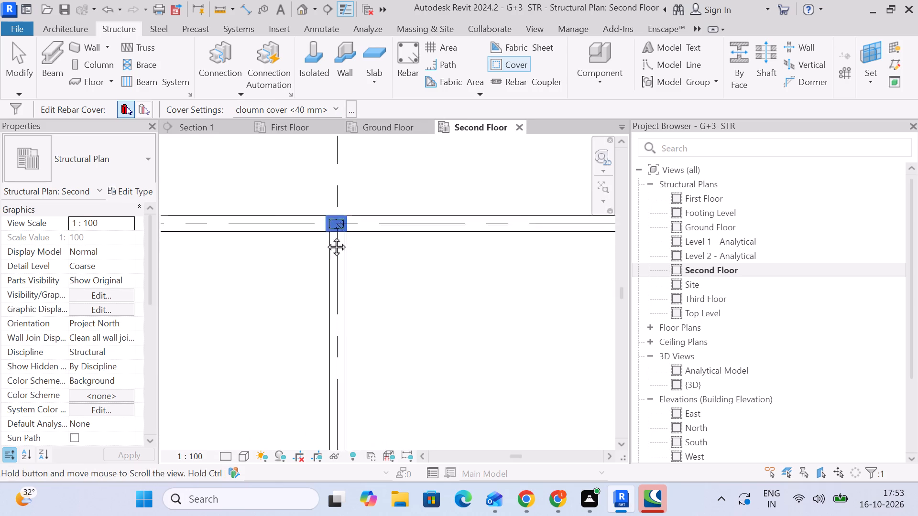
middle_drag(326, 236, 250, 227)
middle_drag(518, 212, 331, 205)
scroll(331, 205, up, 2)
click(337, 207)
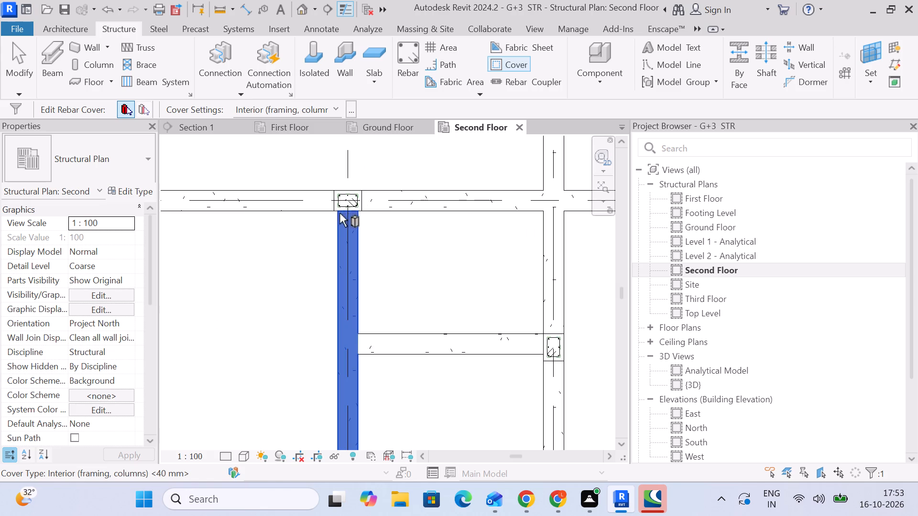
click(349, 198)
click(352, 191)
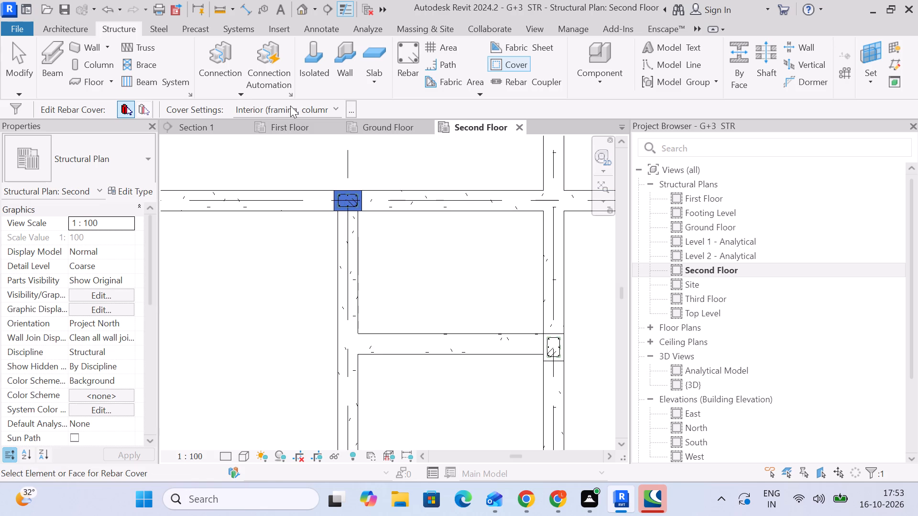
click(290, 106)
click(290, 135)
Open the Third Floor structural plan.
middle_drag(386, 218, 282, 242)
middle_drag(421, 248, 294, 226)
click(323, 349)
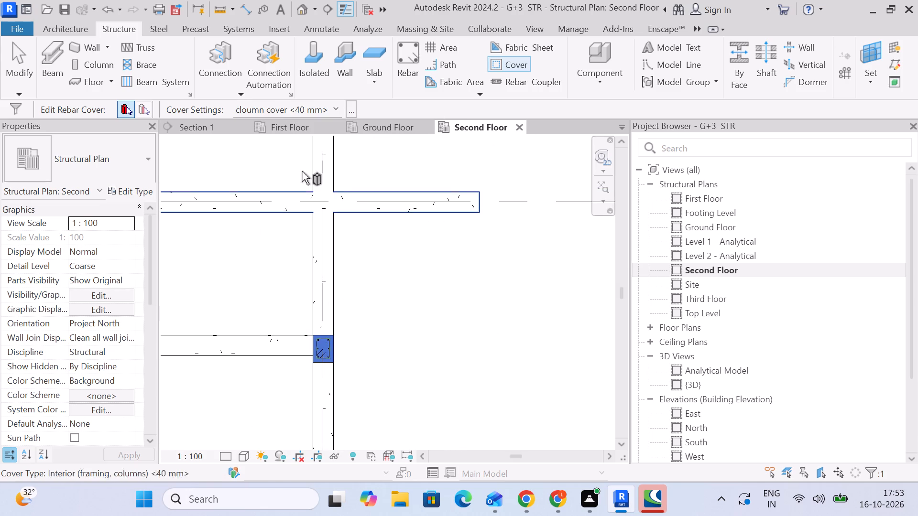
scroll(364, 267, down, 7)
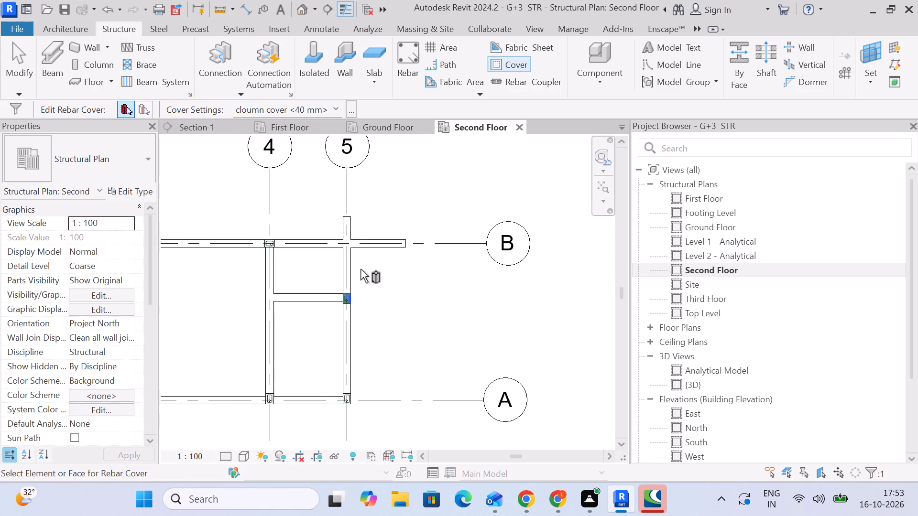
middle_drag(361, 269, 447, 212)
scroll(449, 211, down, 3)
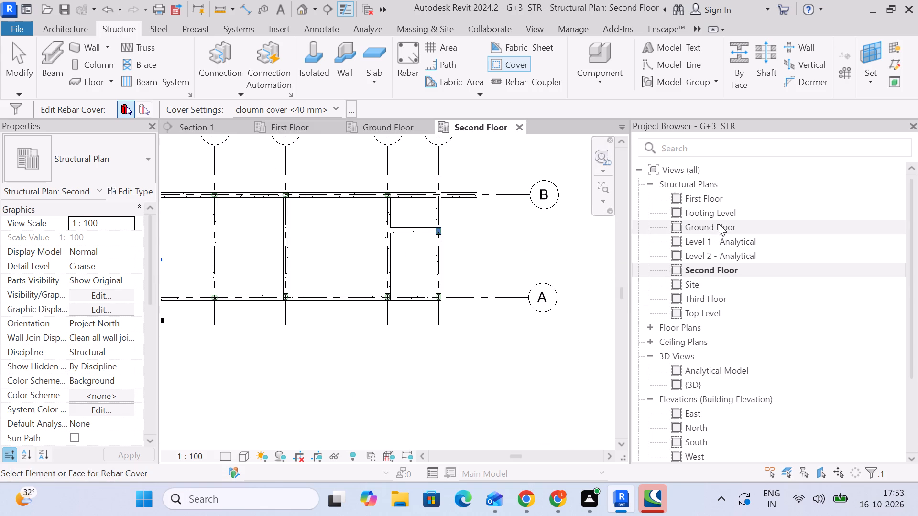
double_click(720, 301)
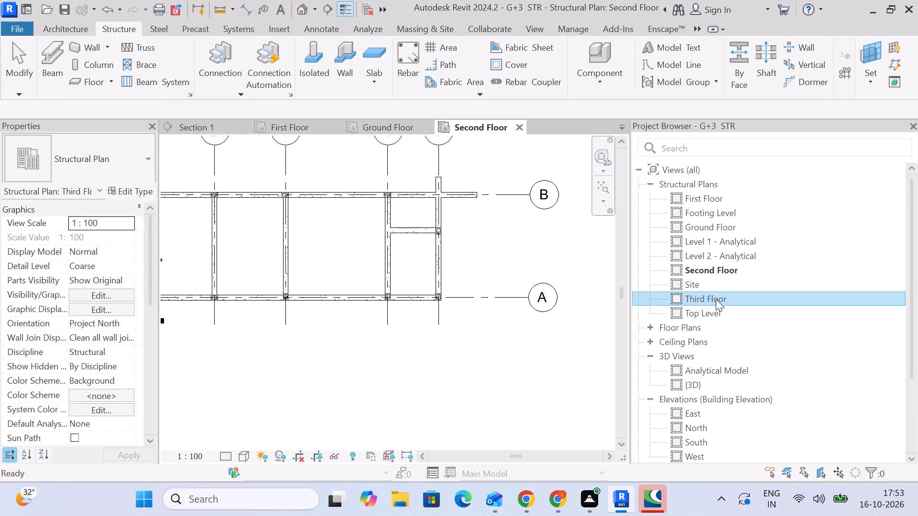
Set the rebar cover of Third Floor corner column A-5 to "cloumn cover <40 mm>".
scroll(459, 304, up, 9)
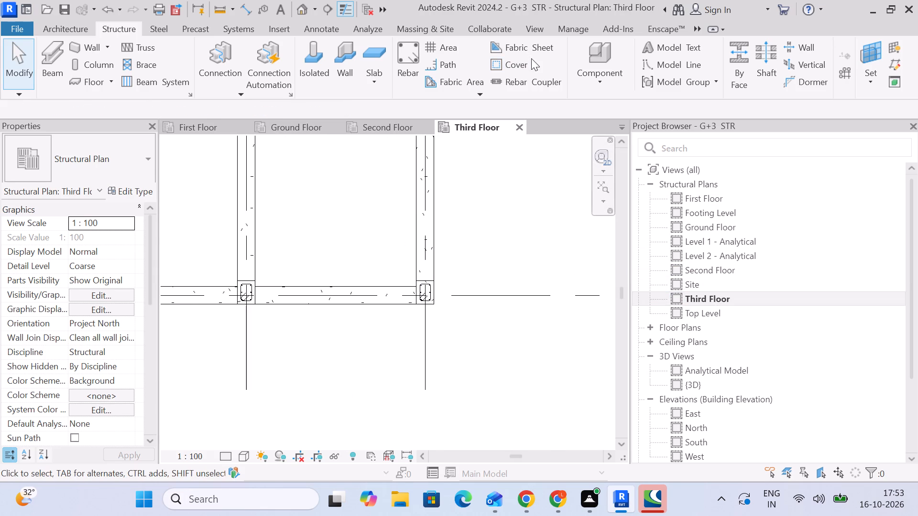
click(531, 58)
click(515, 68)
click(433, 298)
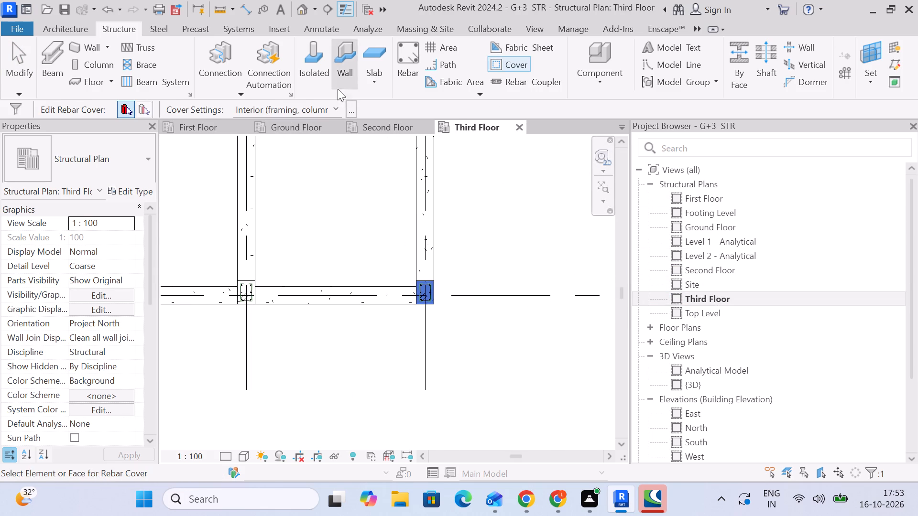
click(328, 110)
click(326, 136)
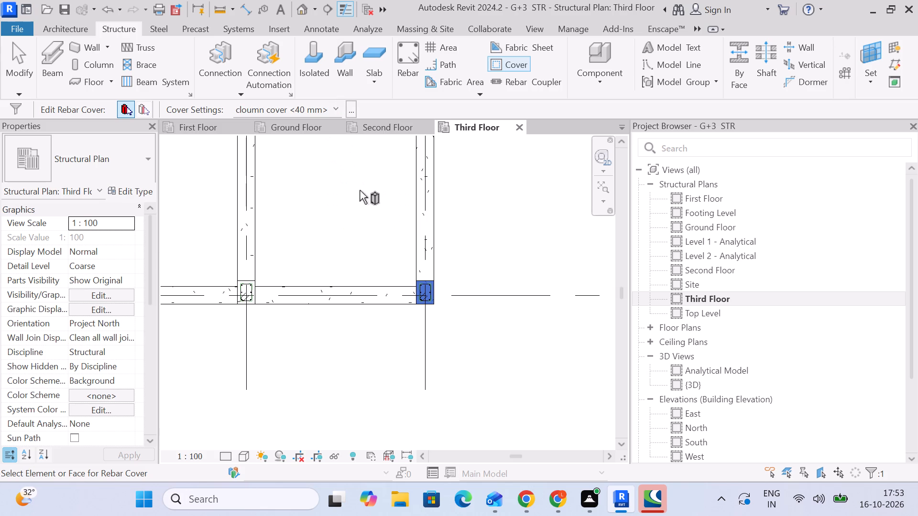
Set the rebar cover of Third Floor column A-4 to "cloumn cover <40 mm>".
click(257, 306)
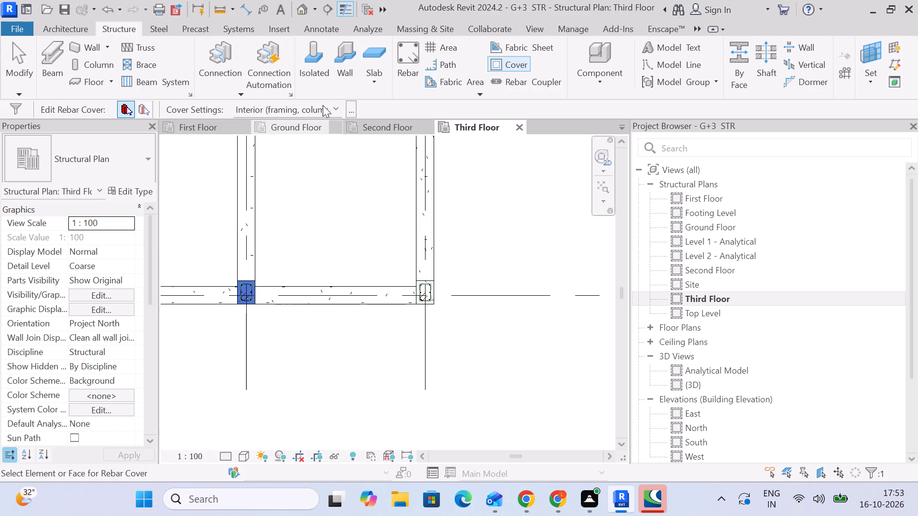
click(322, 98)
click(320, 104)
click(302, 133)
scroll(273, 254, down, 1)
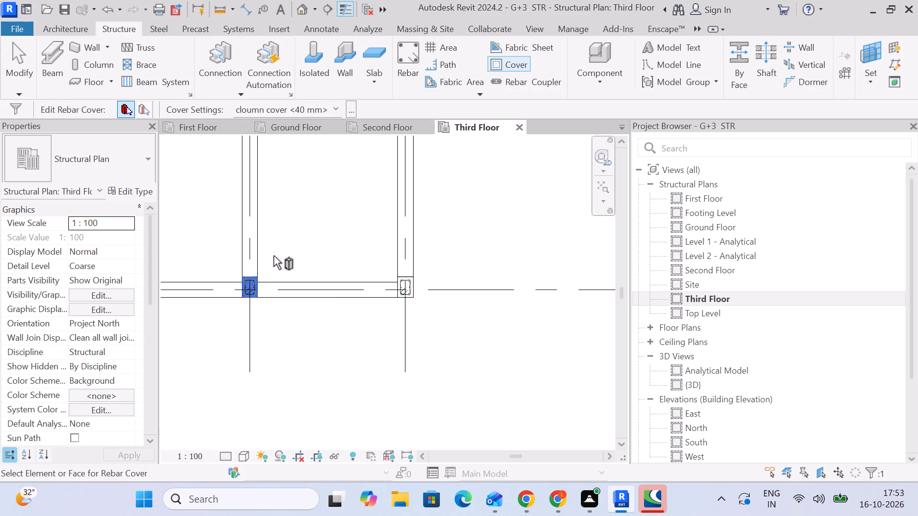
Set the rebar cover of Third Floor column A-3 to "cloumn cover <40 mm>".
scroll(273, 256, down, 2)
middle_drag(273, 256, 329, 254)
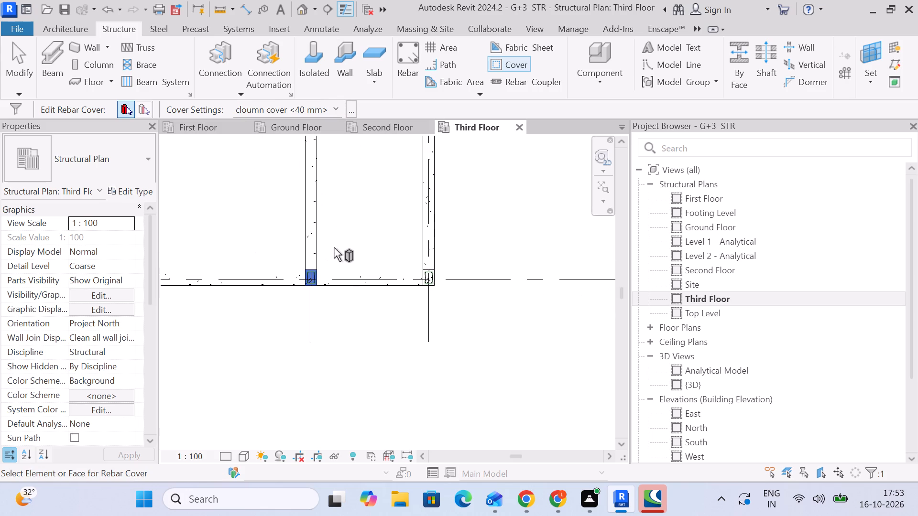
middle_drag(271, 294, 473, 288)
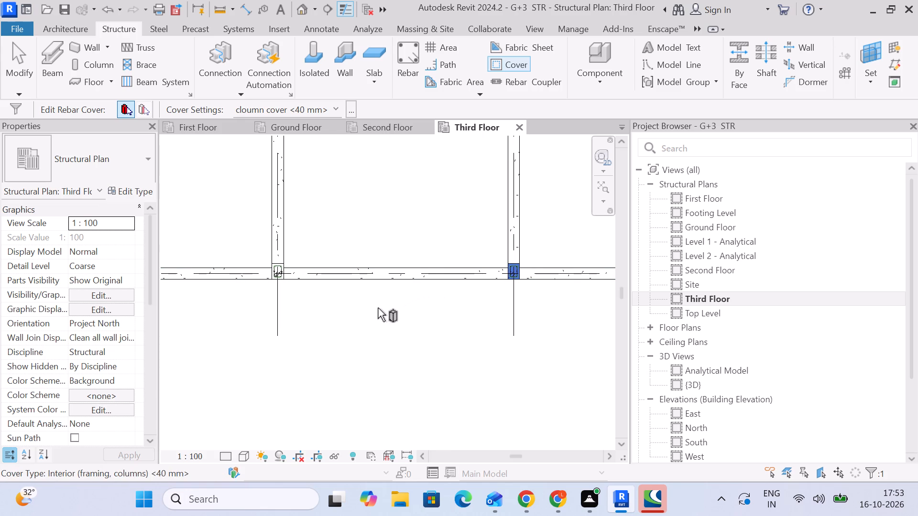
scroll(377, 308, down, 2)
middle_drag(377, 309, 510, 271)
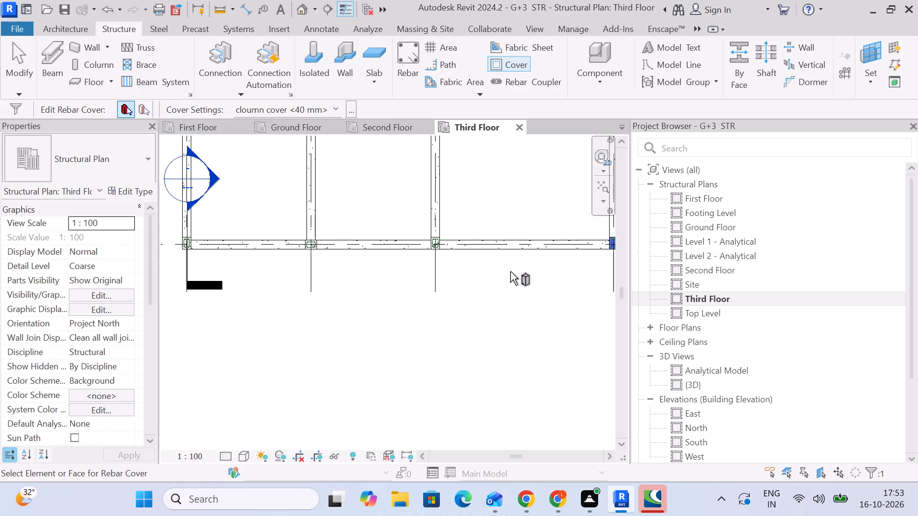
scroll(446, 261, up, 8)
click(430, 231)
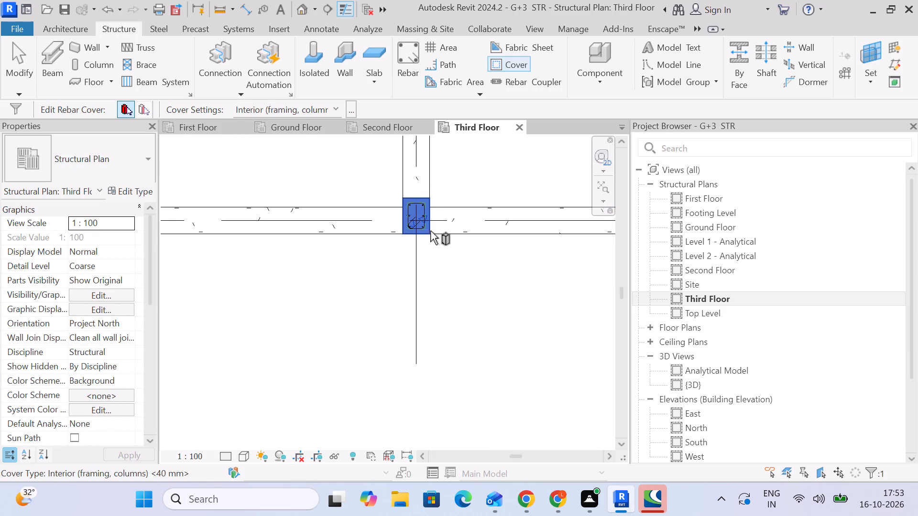
click(328, 105)
click(320, 136)
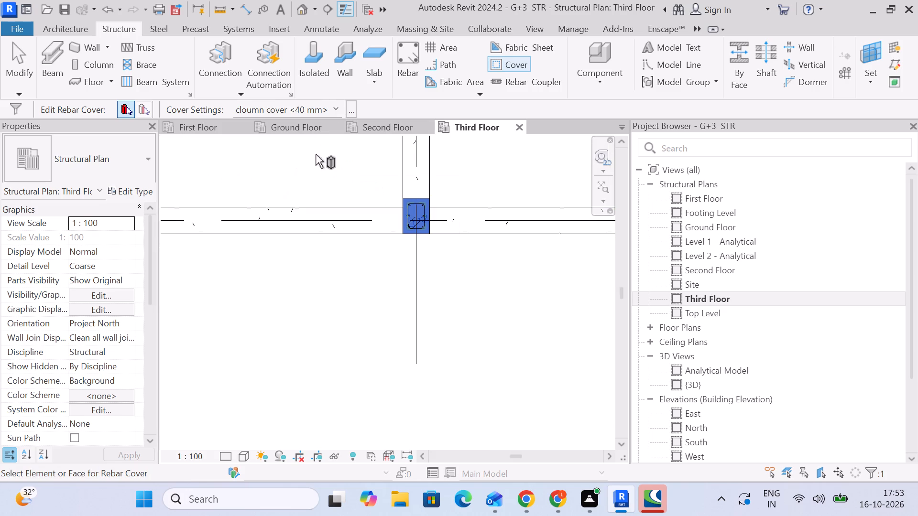
Set the rebar cover of Third Floor column A-2 to "cloumn cover <40 mm>".
scroll(301, 192, down, 4)
middle_drag(257, 229, 466, 226)
scroll(362, 210, up, 4)
click(358, 209)
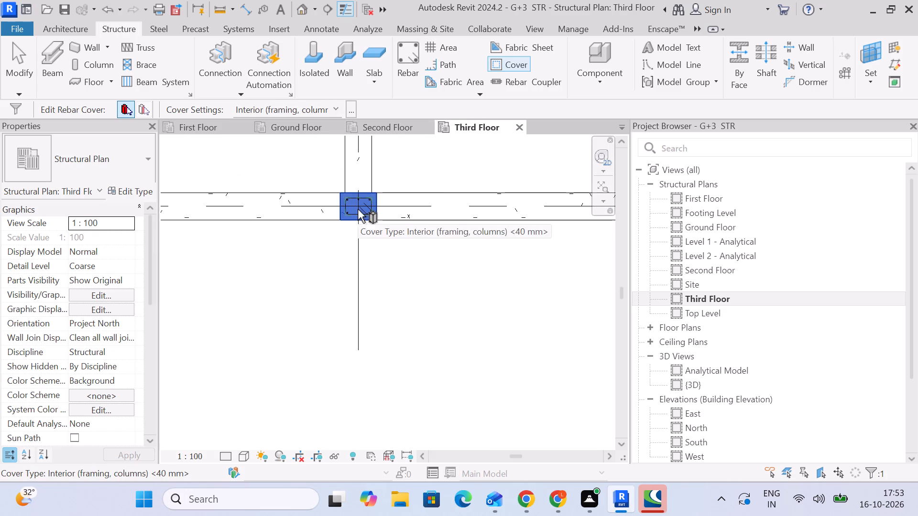
click(328, 106)
click(318, 133)
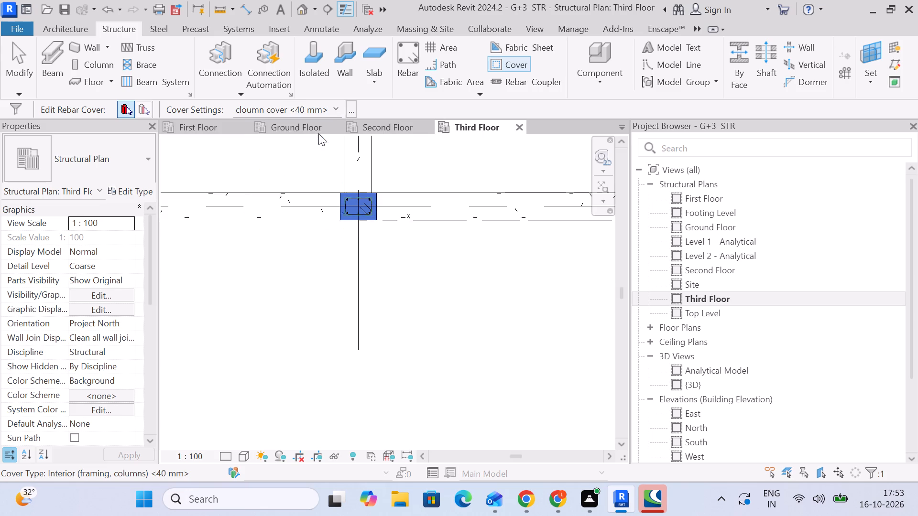
Set the rebar cover of Third Floor corner column A-1 to "cloumn cover <40 mm>".
scroll(303, 211, down, 4)
middle_drag(268, 229, 470, 262)
scroll(335, 253, up, 4)
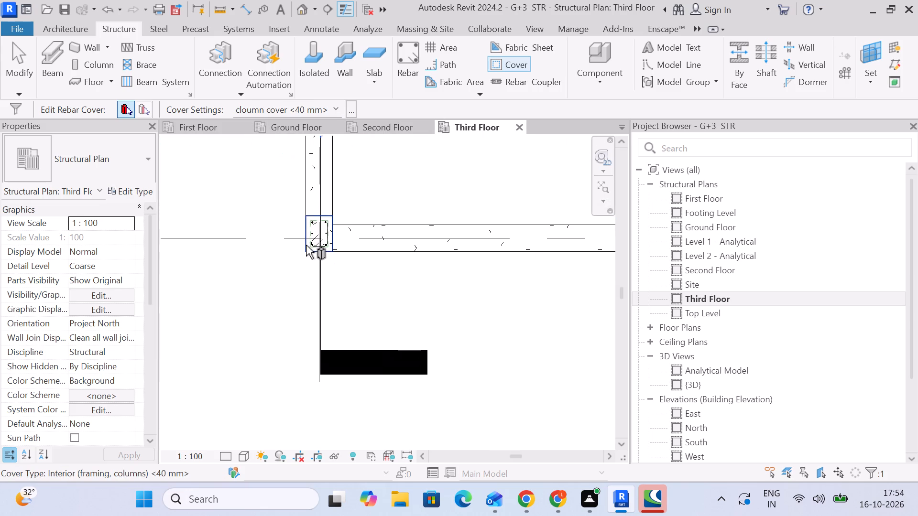
click(312, 246)
click(335, 108)
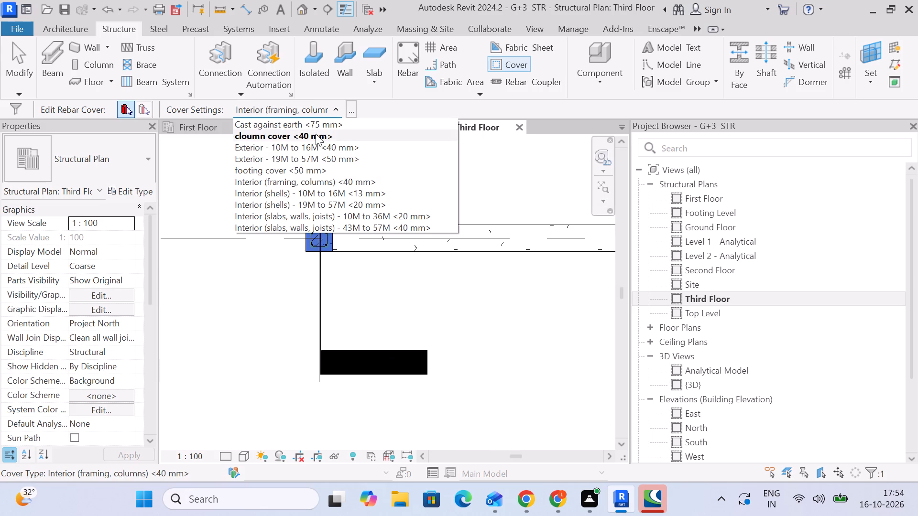
click(316, 134)
Set the rebar cover of Third Floor corner column B-1 to "cloumn cover <40 mm>".
scroll(397, 192, down, 11)
middle_drag(397, 184, 353, 310)
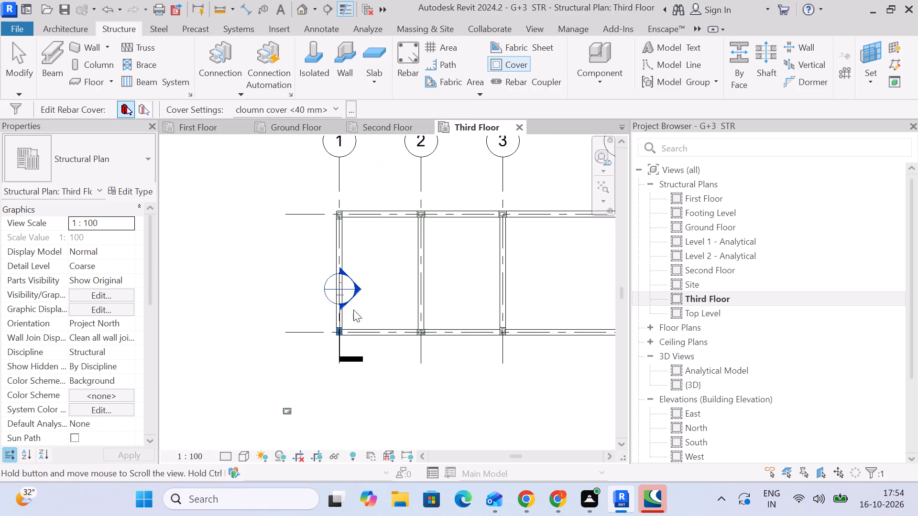
middle_drag(353, 310, 354, 309)
scroll(329, 226, up, 9)
click(360, 217)
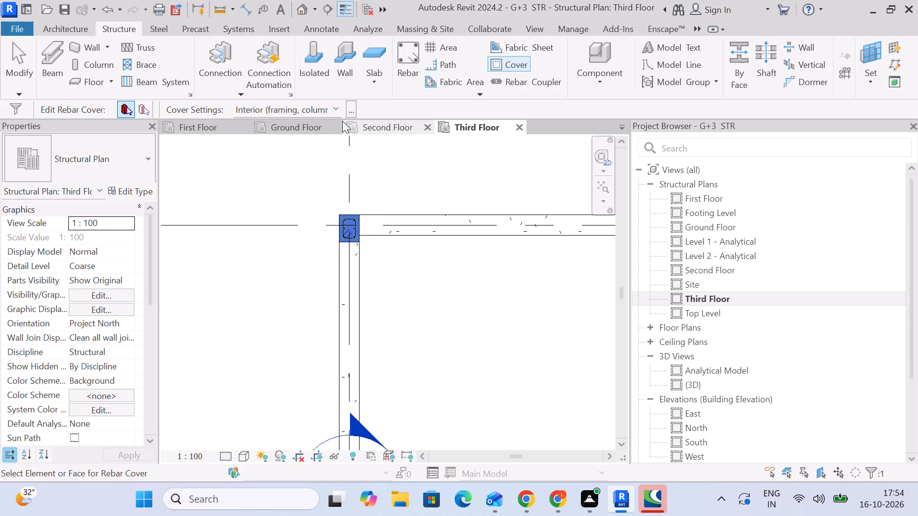
click(330, 107)
click(313, 134)
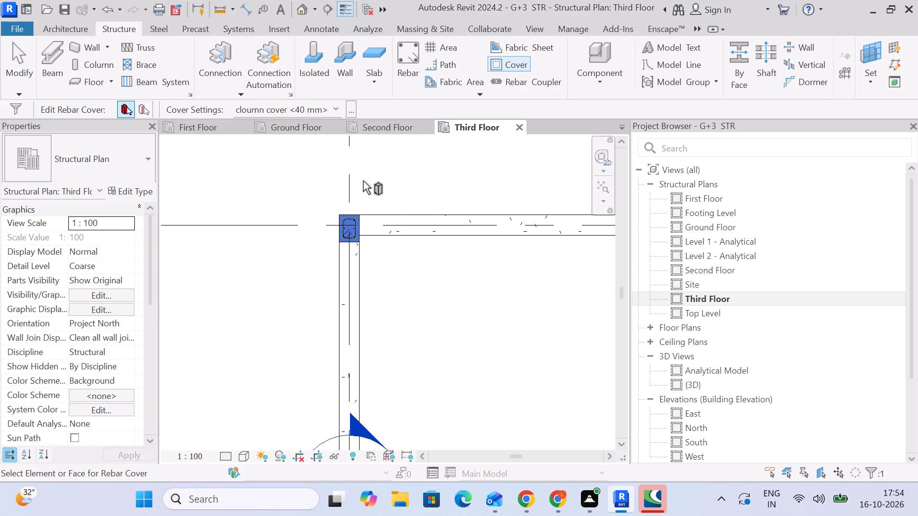
Set the rebar cover of Third Floor column B-2 to "cloumn cover <40 mm>".
scroll(369, 184, down, 1)
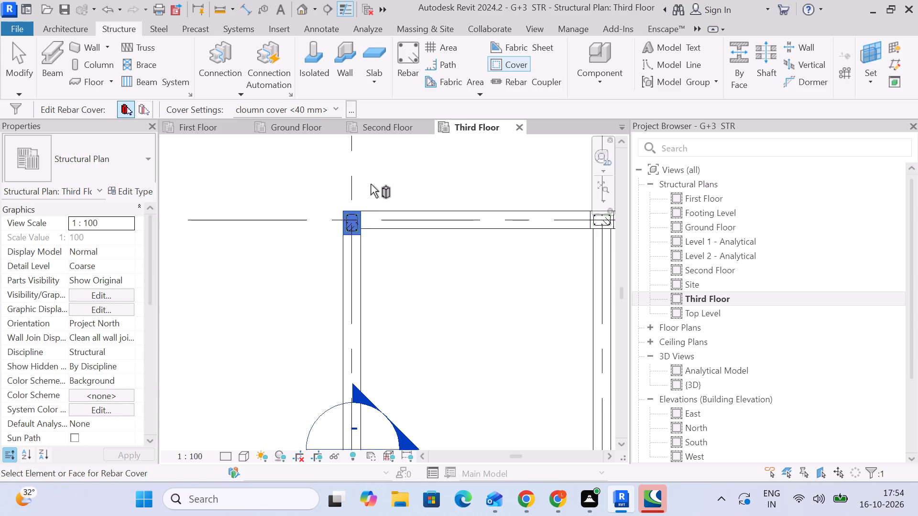
scroll(371, 184, down, 1)
middle_drag(469, 257, 340, 245)
click(455, 200)
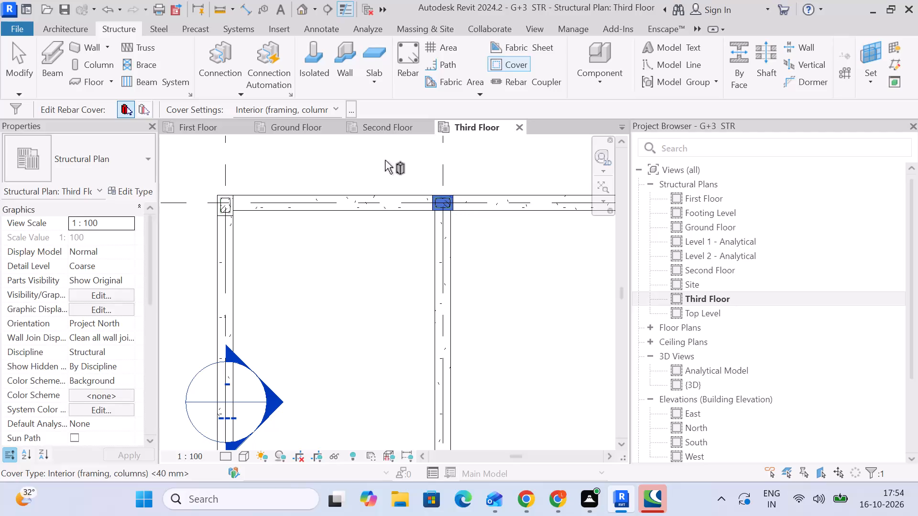
click(332, 105)
click(322, 131)
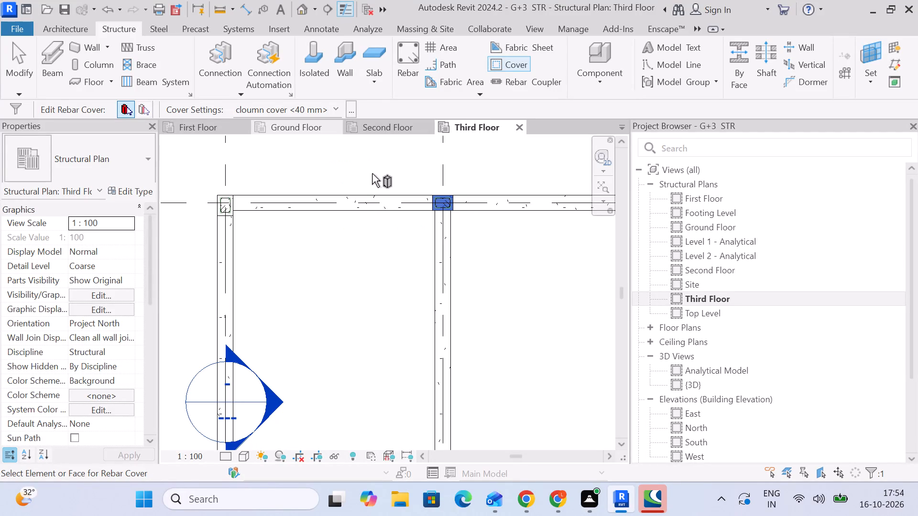
Set the rebar cover of Third Floor column B-3 to "cloumn cover <40 mm>".
scroll(374, 166, down, 2)
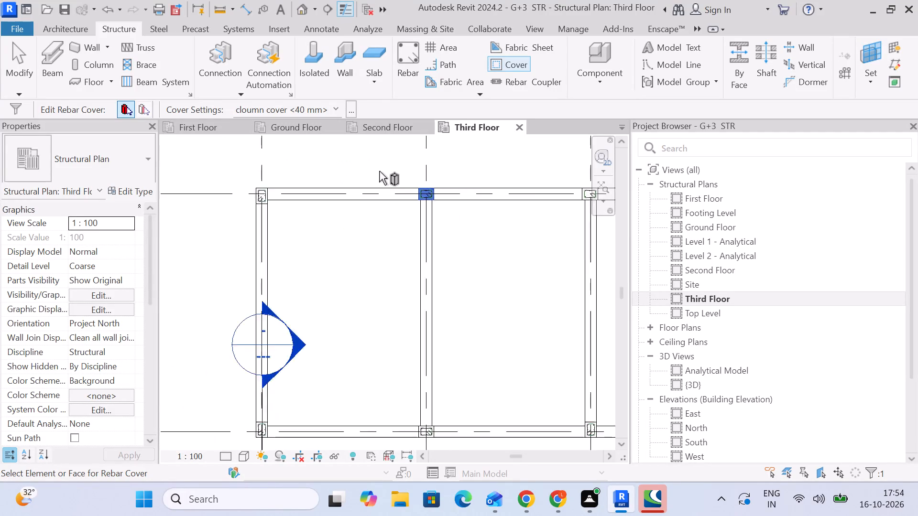
scroll(379, 171, down, 2)
middle_drag(474, 231, 397, 229)
scroll(436, 187, up, 8)
click(472, 184)
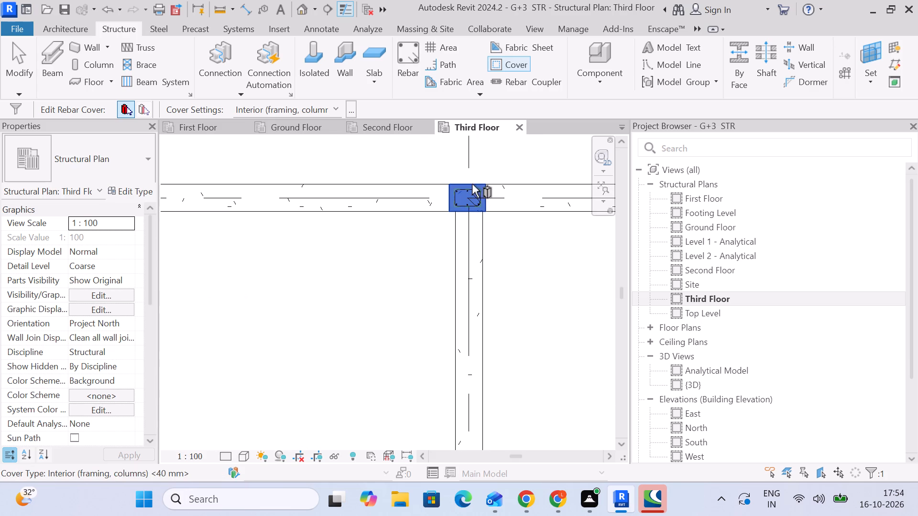
click(340, 104)
click(319, 139)
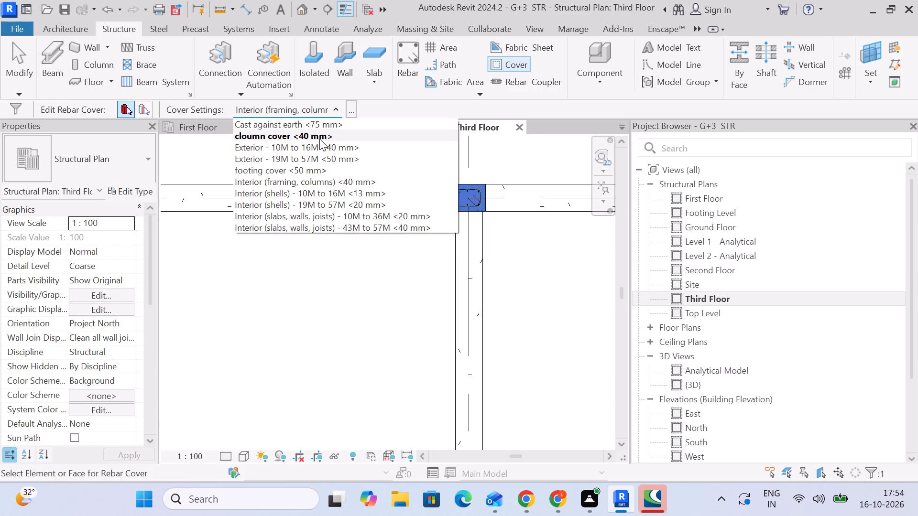
Set the rebar cover of Third Floor column B-4 to "cloumn cover <40 mm>".
scroll(393, 191, down, 3)
middle_drag(502, 235, 289, 247)
middle_drag(456, 245, 347, 236)
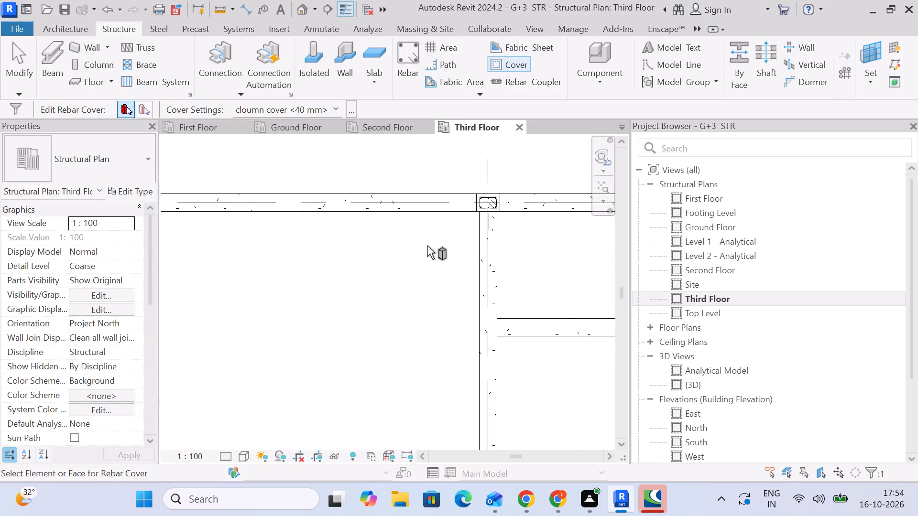
scroll(486, 229, up, 3)
click(484, 196)
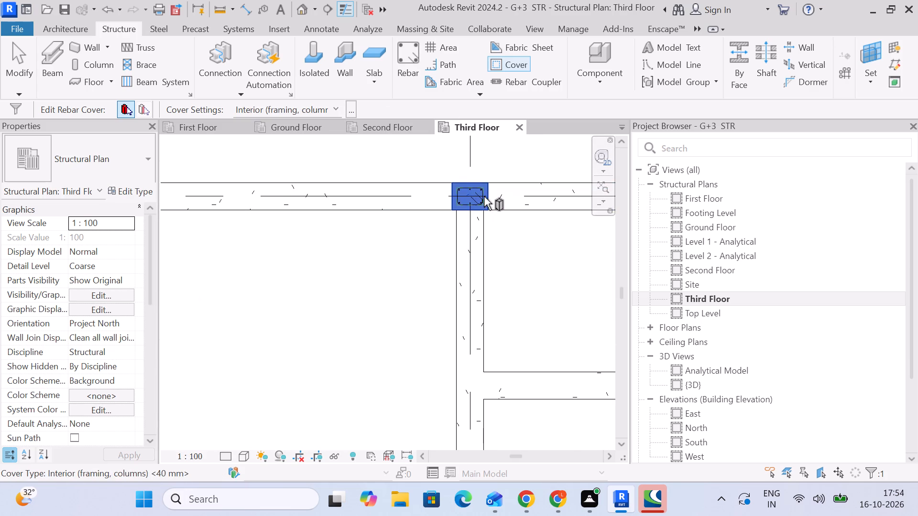
click(330, 108)
click(317, 136)
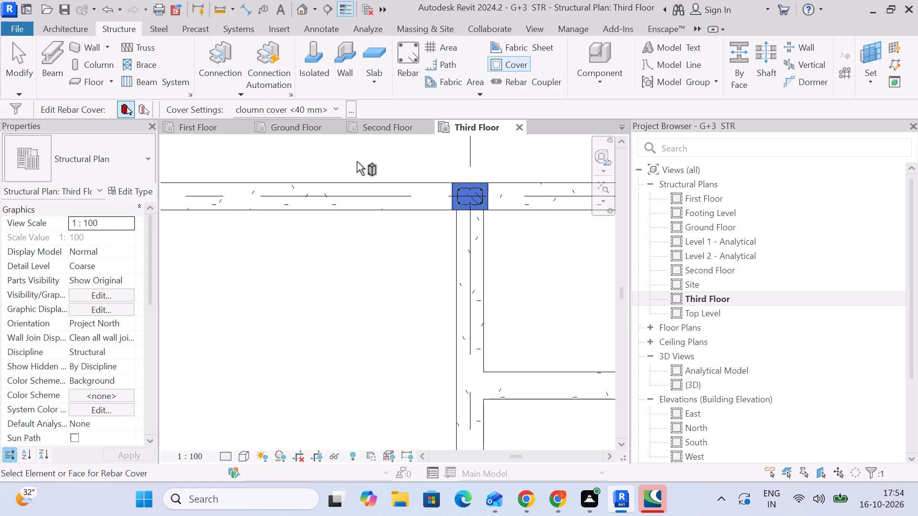
Set the rebar cover of the Third Floor column on grid 5 between A and B to "cloumn cover <40 mm>".
scroll(363, 167, down, 5)
scroll(436, 221, down, 4)
middle_drag(437, 222, 414, 218)
scroll(481, 254, up, 5)
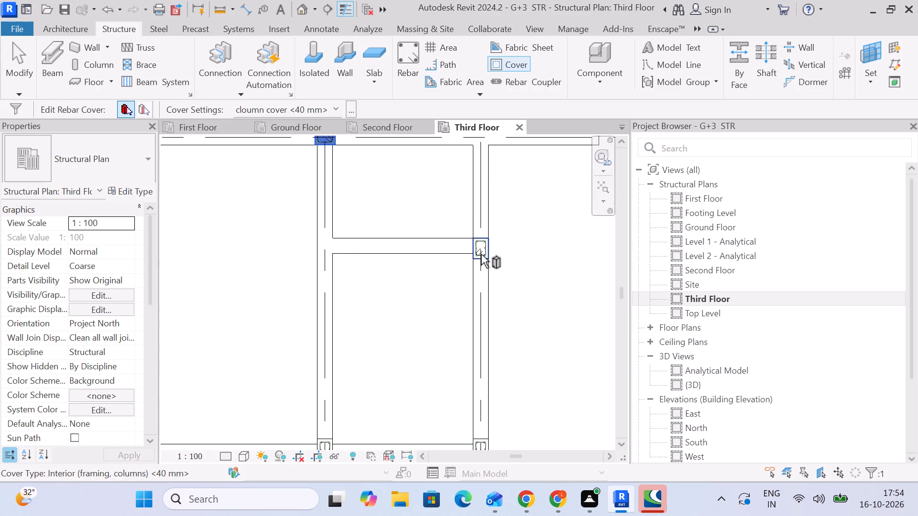
click(481, 253)
click(327, 108)
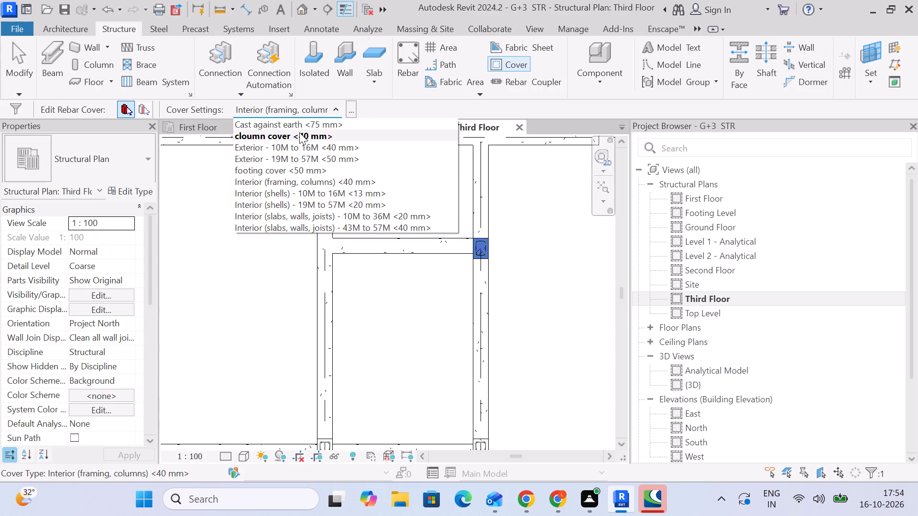
click(299, 132)
Check the rebar cover setting of Third Floor corner column A-5.
scroll(352, 164, down, 5)
middle_drag(439, 272, 453, 188)
scroll(455, 261, up, 8)
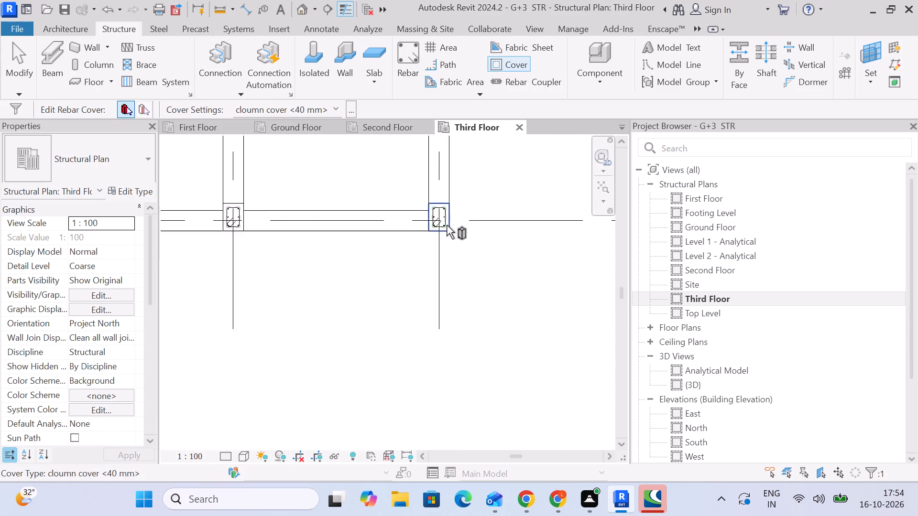
scroll(447, 225, up, 1)
click(447, 225)
click(310, 105)
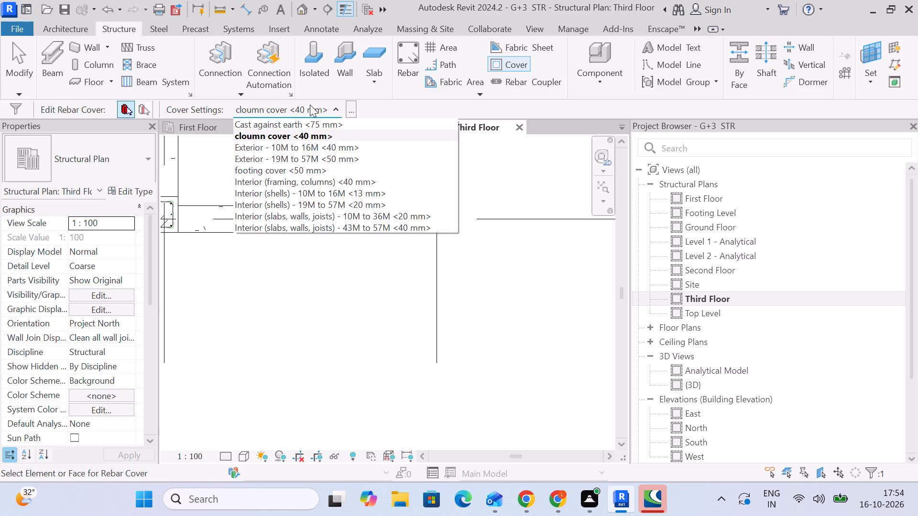
click(310, 105)
Open the Top Level structural plan.
scroll(317, 140, down, 10)
middle_drag(315, 158, 393, 254)
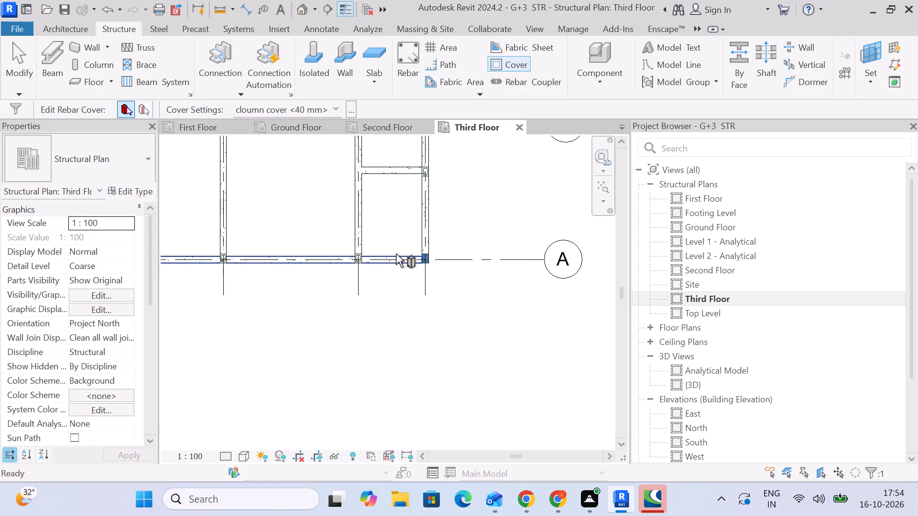
scroll(396, 254, down, 4)
double_click(720, 315)
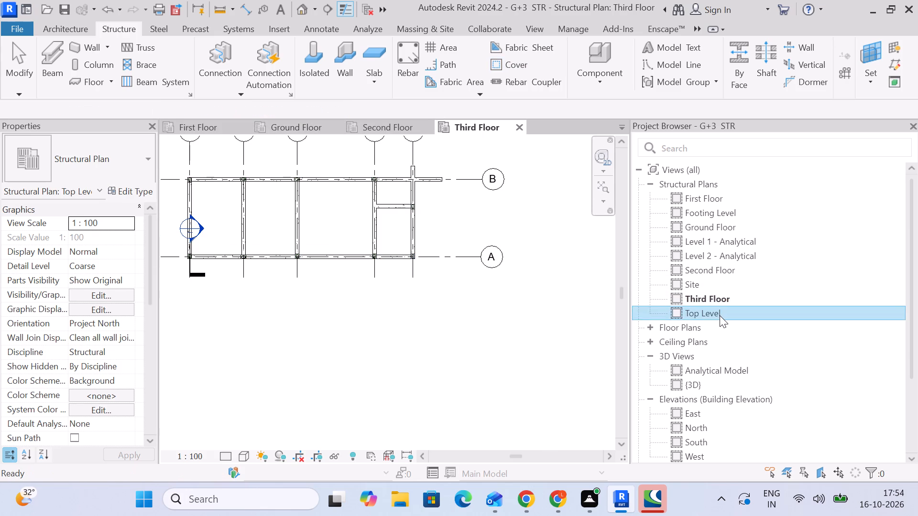
Check the rebar cover type of the Top Level column on grid 5 between A and B.
scroll(448, 229, up, 5)
scroll(390, 199, up, 3)
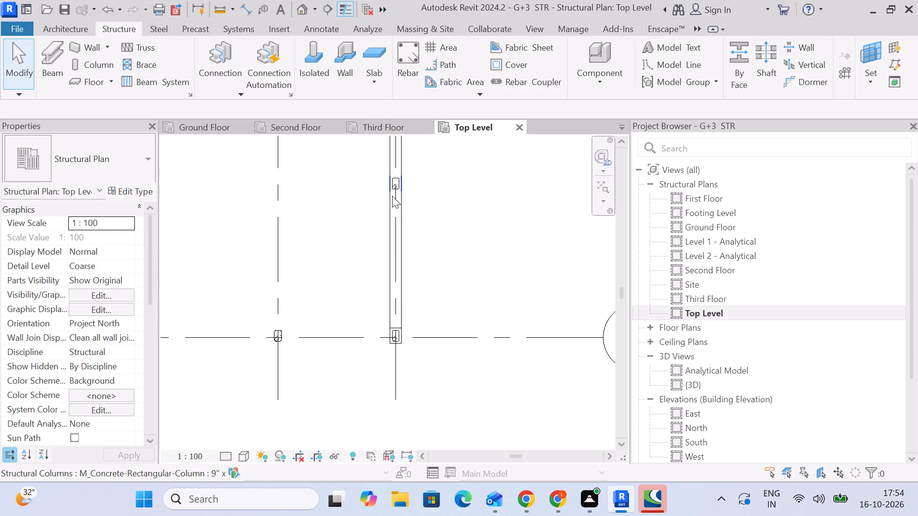
scroll(397, 192, up, 4)
click(400, 188)
click(477, 193)
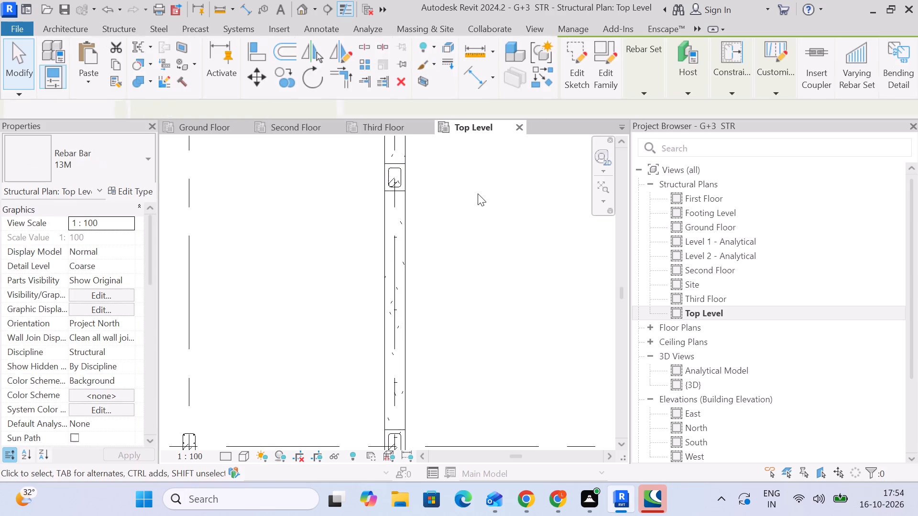
click(528, 64)
scroll(416, 175, up, 3)
click(402, 179)
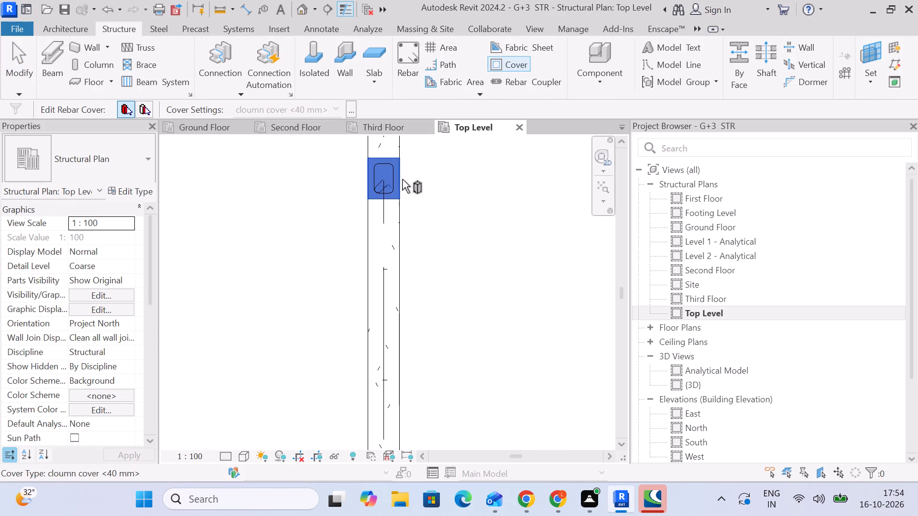
scroll(418, 191, down, 5)
drag(443, 205, 448, 208)
scroll(383, 214, down, 3)
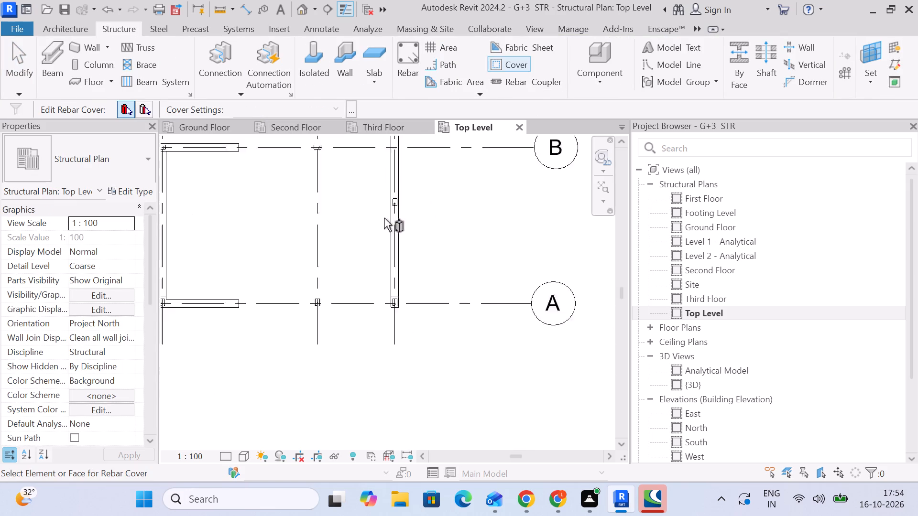
scroll(384, 218, down, 7)
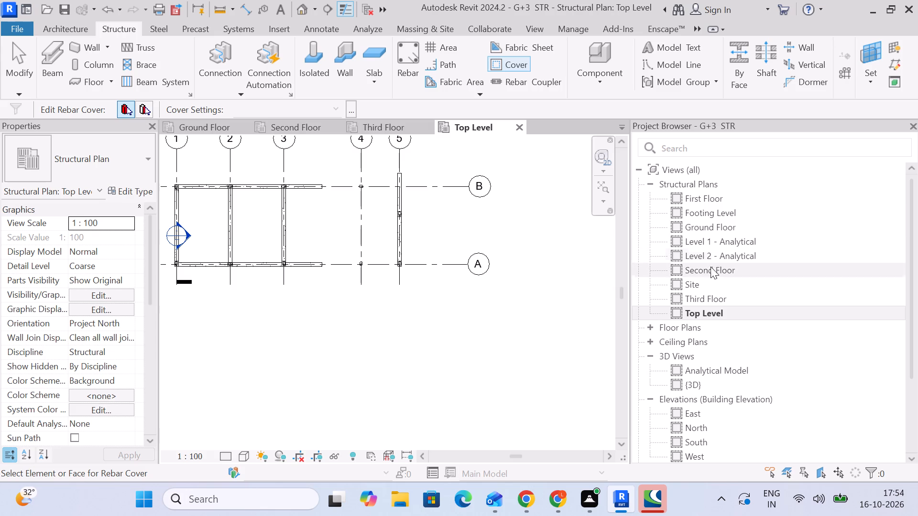
Switch to the Ground Floor structural plan and bring its column grid into view.
click(726, 233)
click(724, 230)
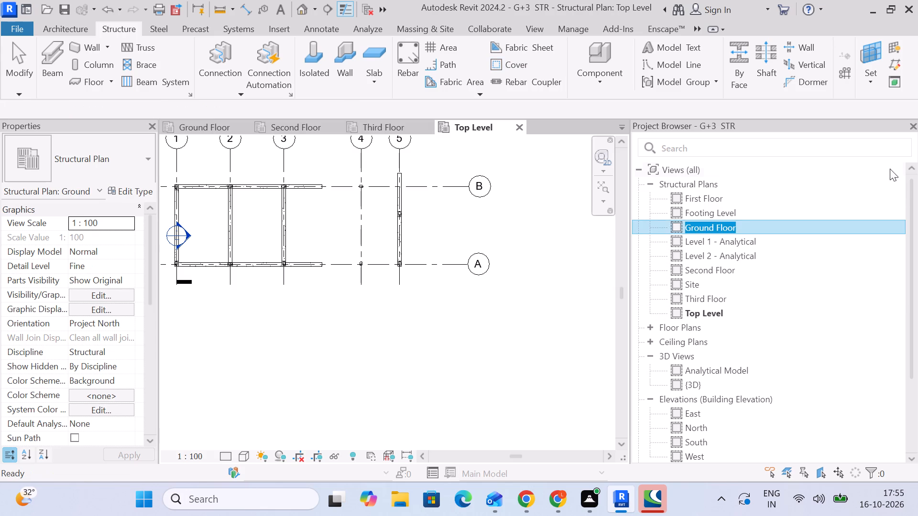
click(610, 240)
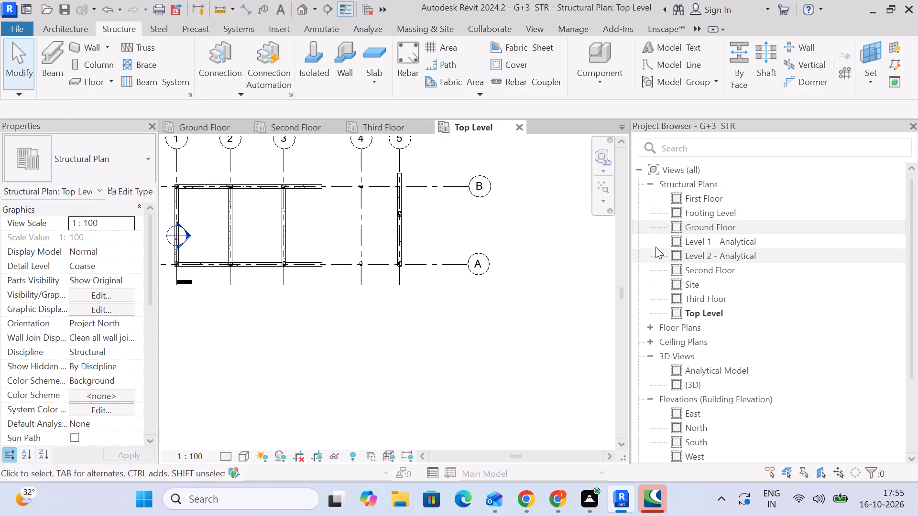
click(181, 129)
scroll(302, 235, up, 6)
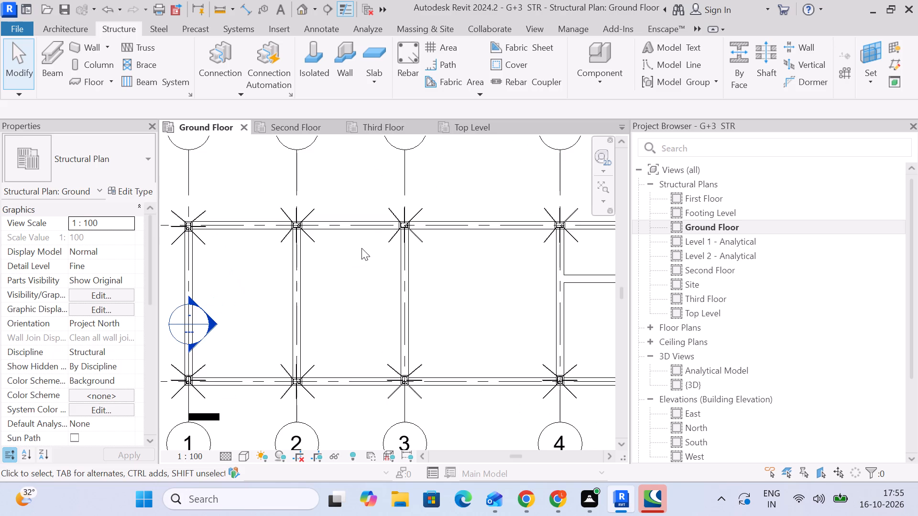
Check the rebar cover setting of a Ground Floor column on grid B.
scroll(361, 248, up, 8)
scroll(481, 169, up, 4)
middle_drag(499, 203, 430, 167)
scroll(486, 198, up, 1)
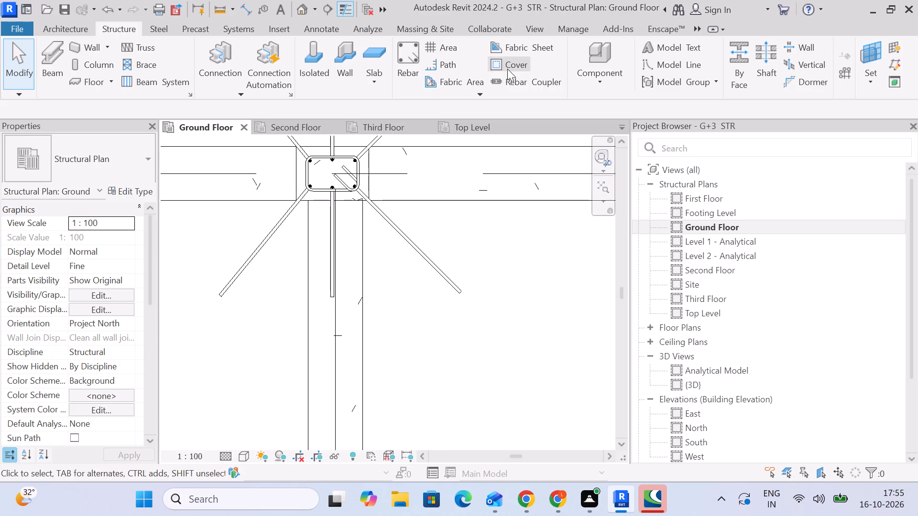
click(508, 68)
click(368, 176)
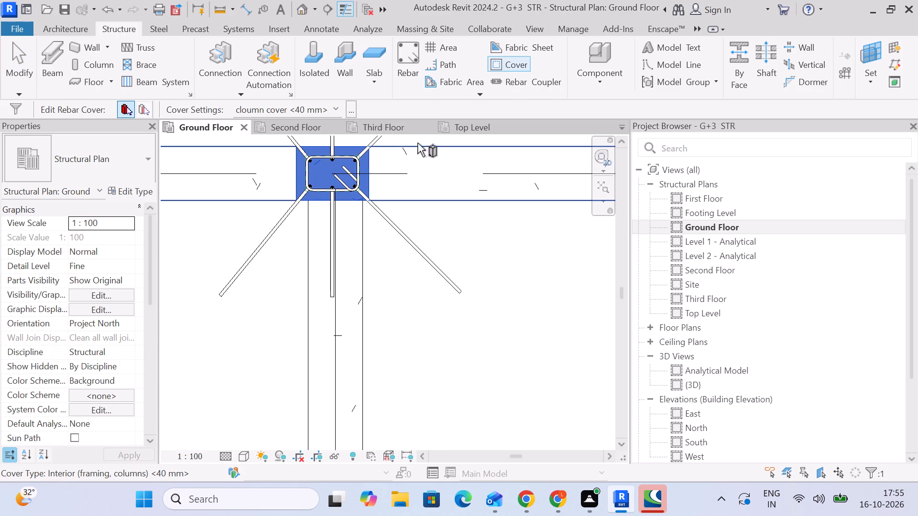
click(527, 269)
scroll(529, 265, down, 5)
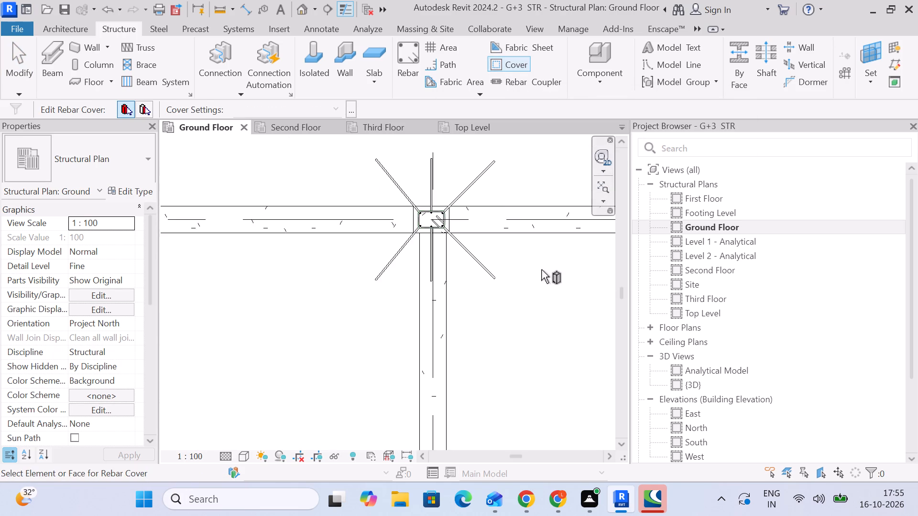
middle_drag(542, 269, 491, 206)
scroll(499, 207, up, 1)
Open the Footing Level structural plan and assign the cloumn cover <40 mm> rebar cover to column B-3.
double_click(714, 217)
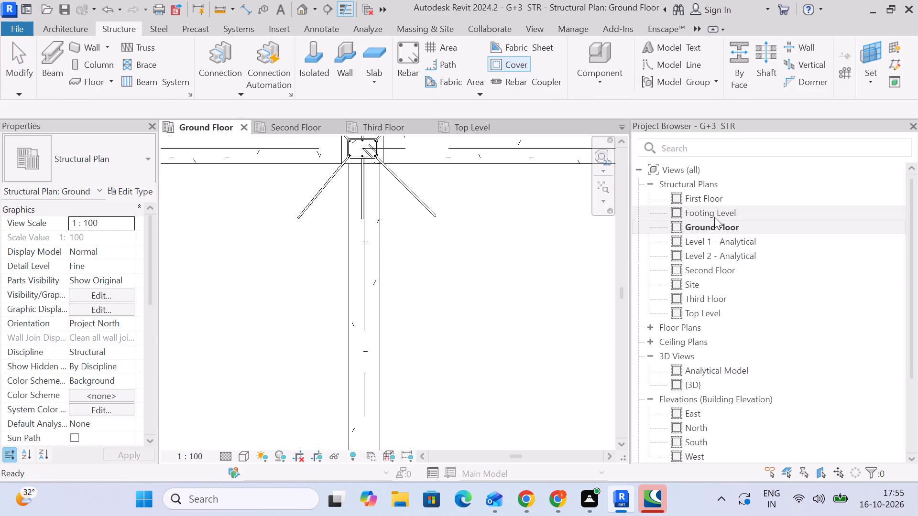
scroll(336, 153, up, 8)
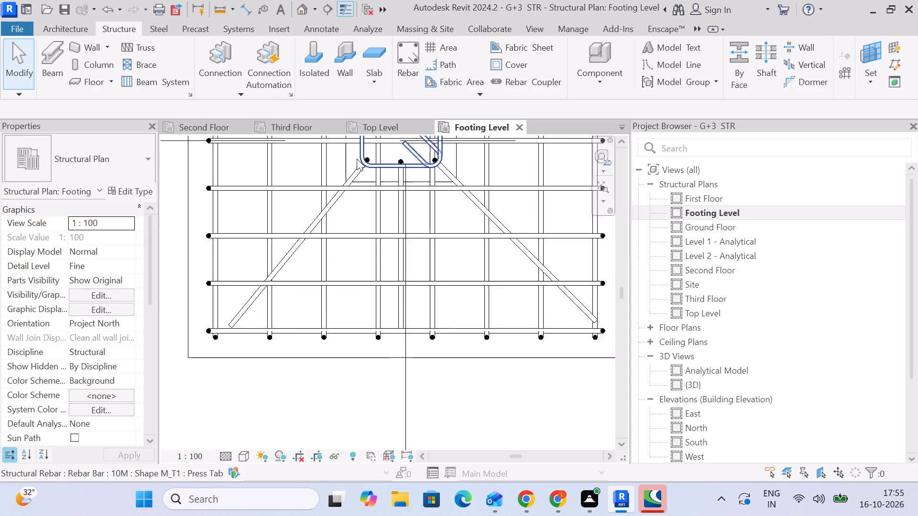
middle_drag(364, 181, 364, 208)
click(509, 61)
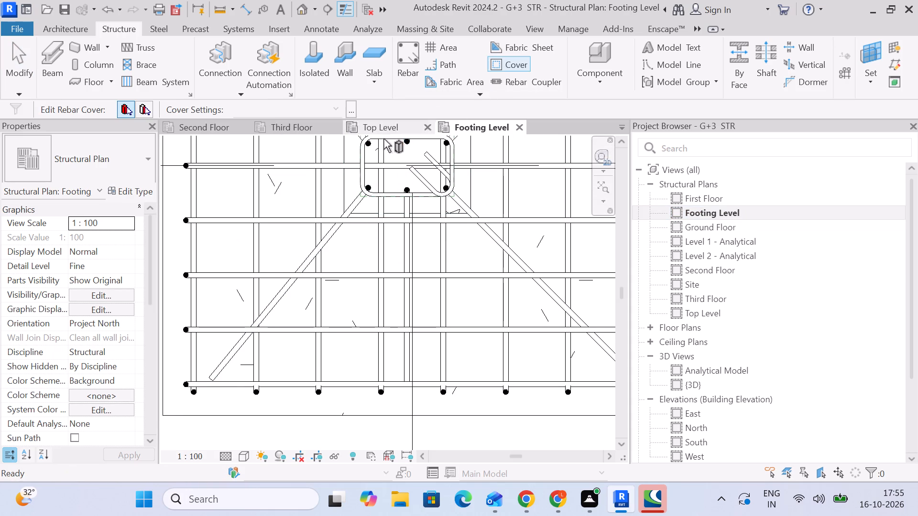
click(344, 177)
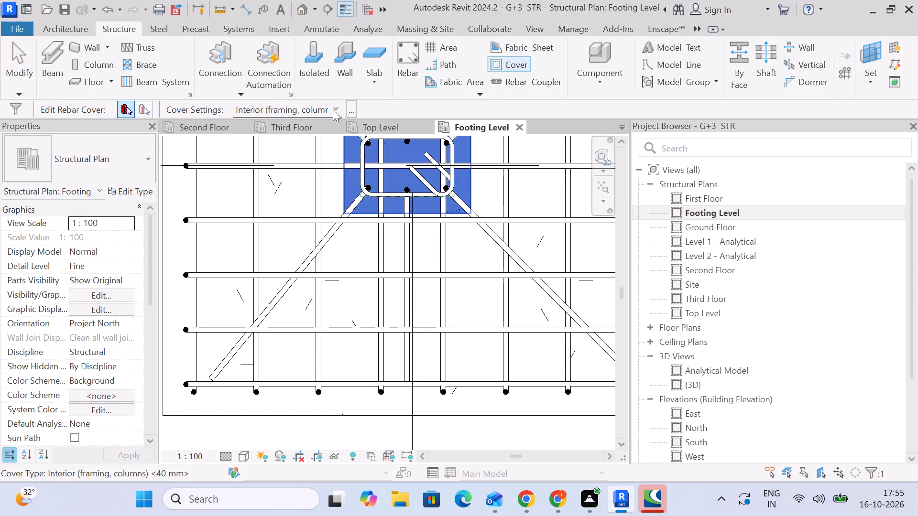
click(332, 106)
click(328, 135)
Assign the cloumn cover <40 mm> rebar cover to Footing Level column B-2.
scroll(350, 197, down, 4)
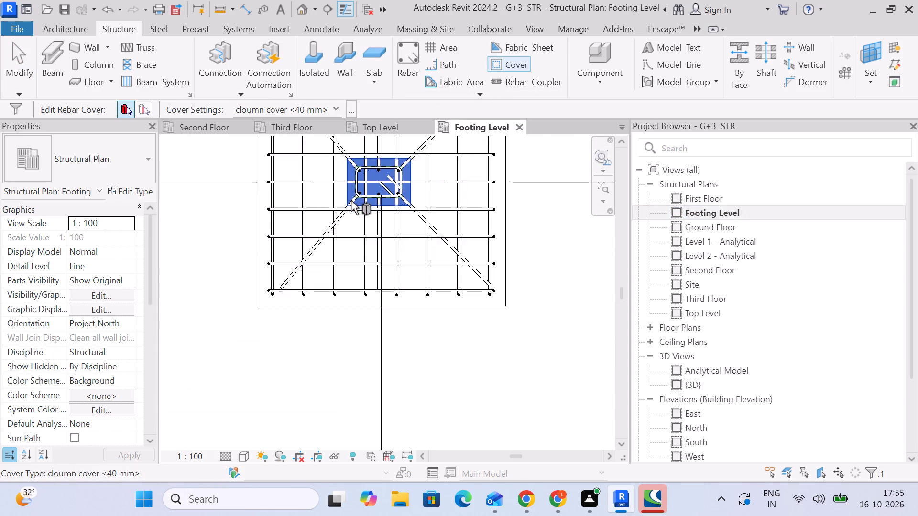
scroll(351, 201, down, 13)
scroll(225, 197, up, 6)
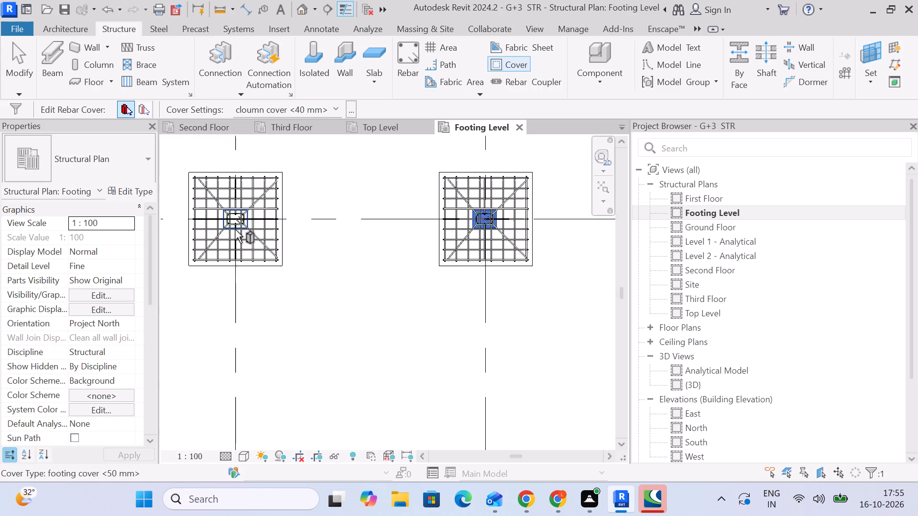
scroll(235, 229, up, 9)
click(273, 223)
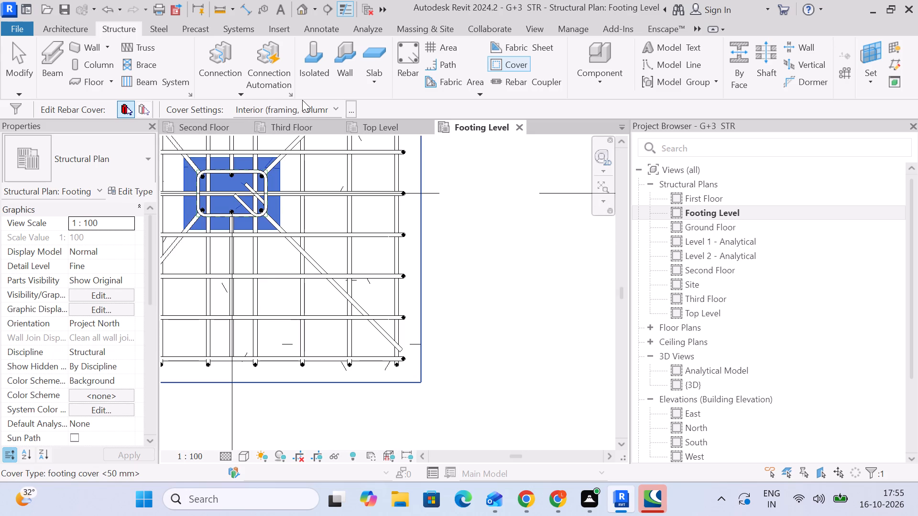
click(302, 100)
click(301, 108)
click(296, 129)
Assign the cloumn cover <40 mm> rebar cover to Footing Level column B-1.
scroll(389, 234, down, 3)
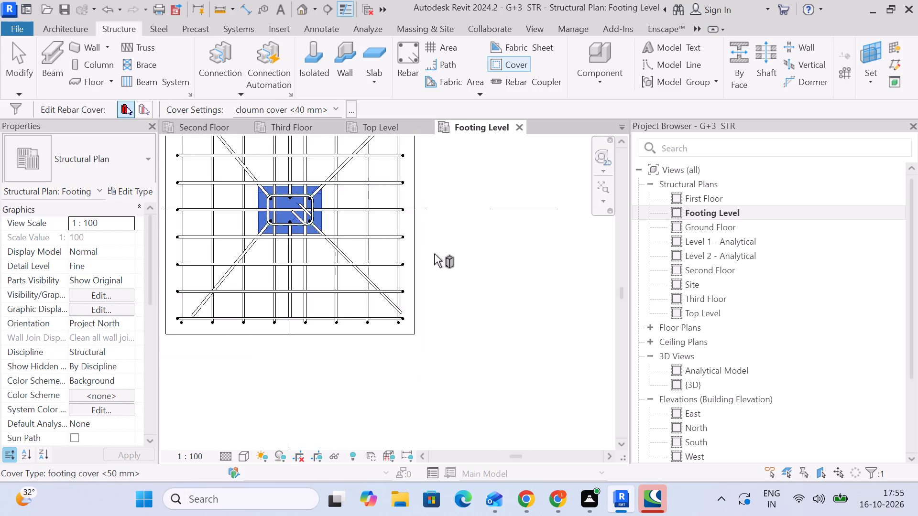
scroll(434, 254, down, 1)
middle_drag(471, 260, 159, 221)
middle_drag(454, 244, 146, 241)
scroll(312, 232, down, 5)
scroll(423, 268, up, 3)
scroll(458, 275, down, 2)
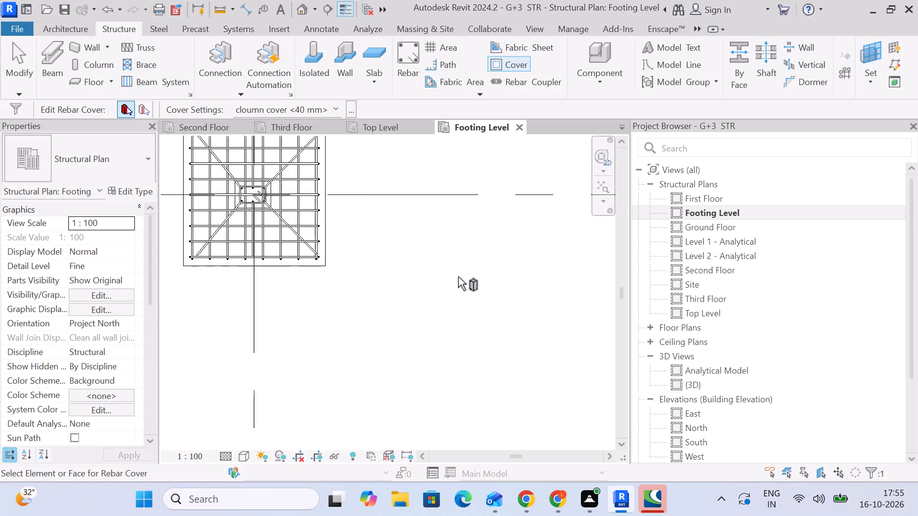
scroll(458, 277, down, 8)
middle_drag(479, 279, 593, 286)
scroll(281, 265, up, 2)
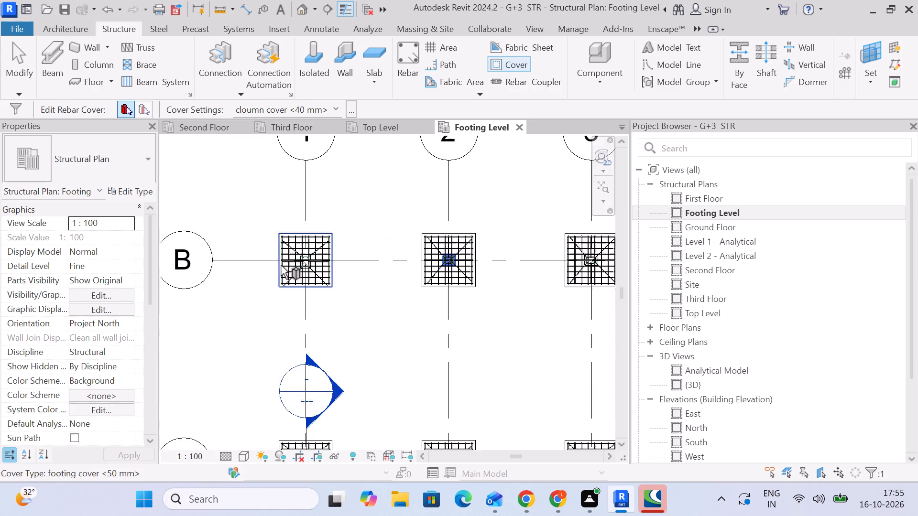
scroll(281, 265, up, 8)
click(321, 265)
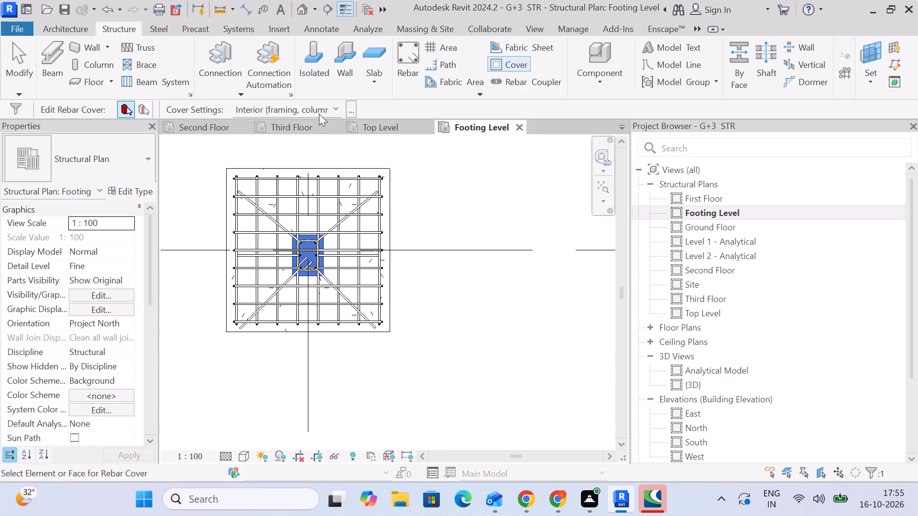
click(319, 112)
click(312, 139)
Assign the cloumn cover <40 mm> rebar cover to Footing Level corner column A-1.
scroll(316, 306, down, 5)
middle_drag(363, 340, 364, 305)
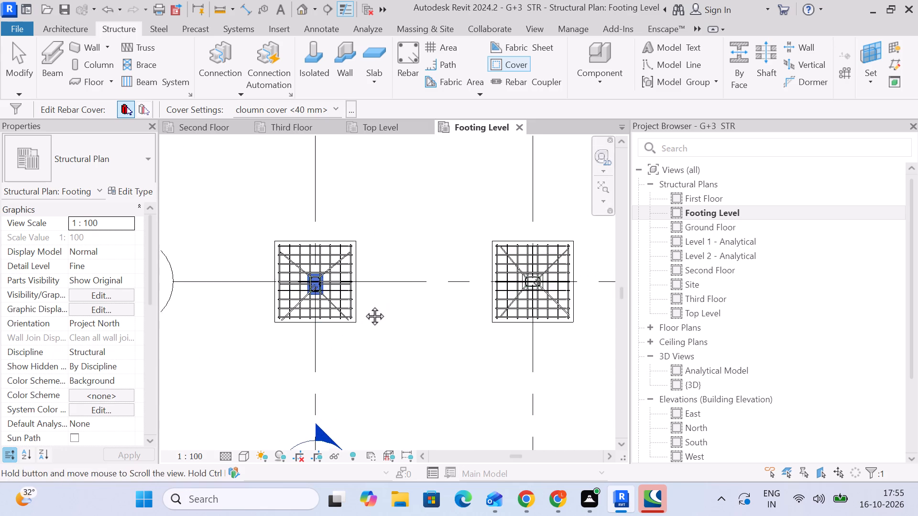
middle_drag(364, 305, 358, 166)
middle_drag(284, 380, 348, 179)
scroll(350, 239, up, 5)
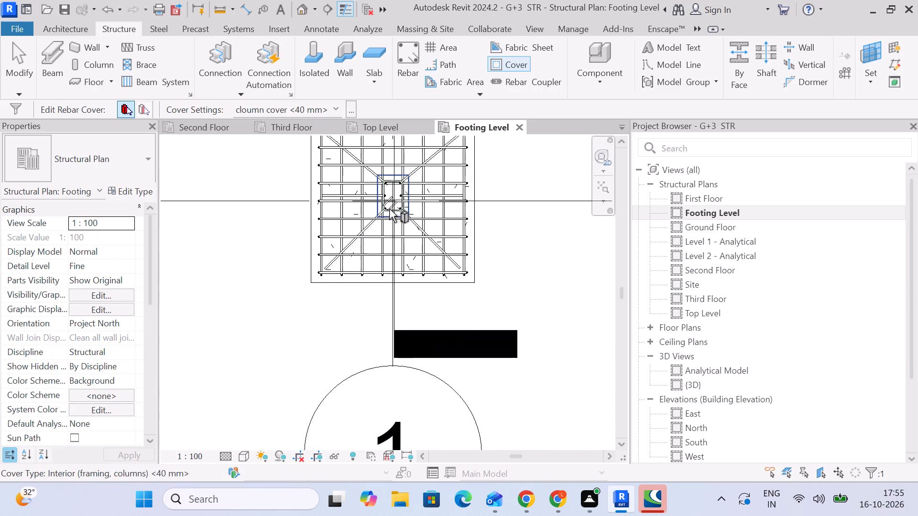
click(392, 214)
click(318, 109)
click(314, 135)
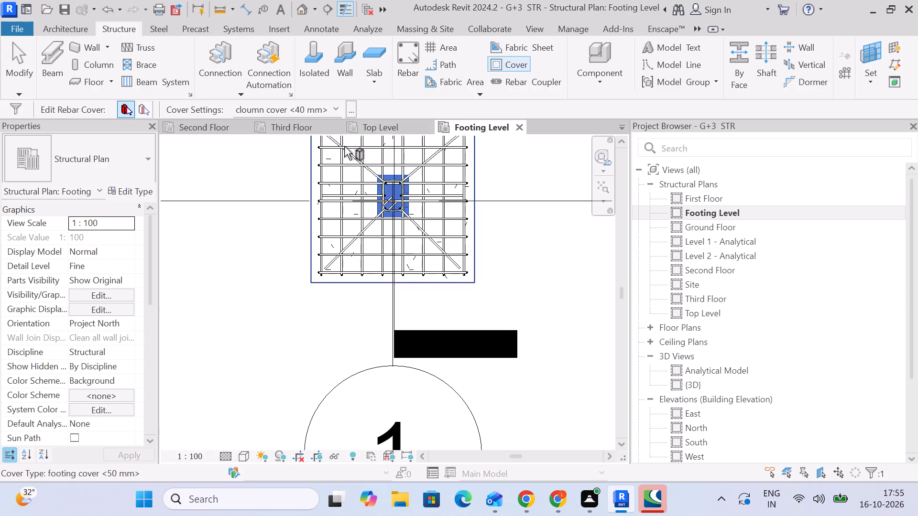
Assign the cloumn cover <40 mm> rebar cover to Footing Level column A-2.
scroll(393, 216, down, 5)
middle_drag(458, 262, 372, 219)
middle_drag(433, 226, 336, 247)
scroll(437, 206, up, 3)
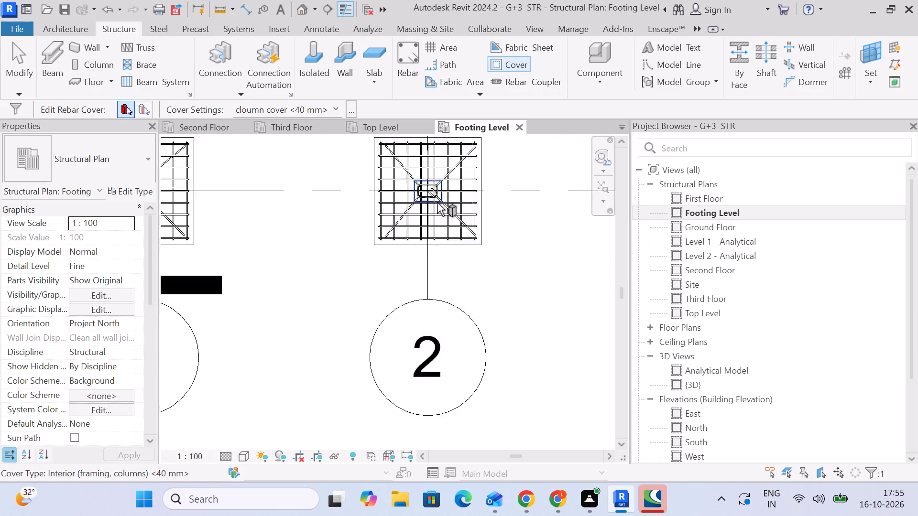
scroll(437, 203, up, 1)
click(436, 200)
click(320, 105)
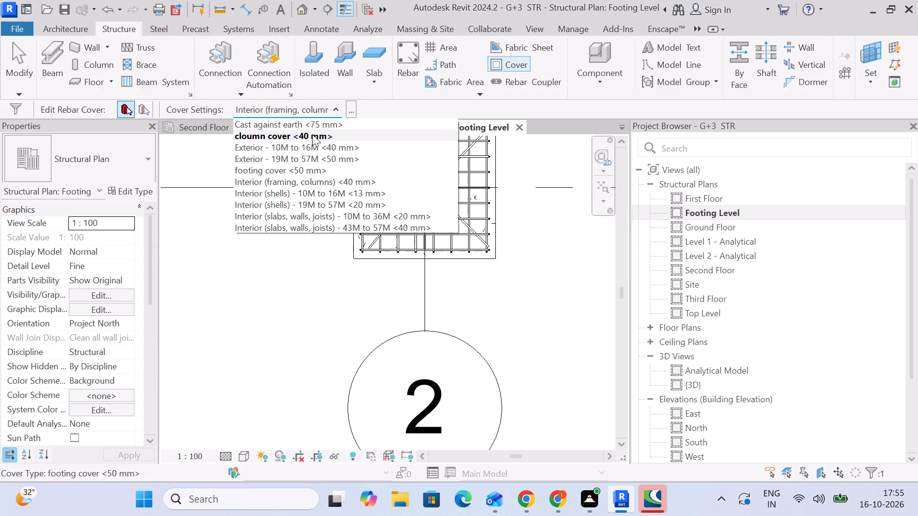
click(312, 134)
Assign the cloumn cover <40 mm> rebar cover to Footing Level column A-3.
scroll(359, 179, down, 4)
middle_drag(478, 208, 281, 213)
scroll(430, 193, up, 3)
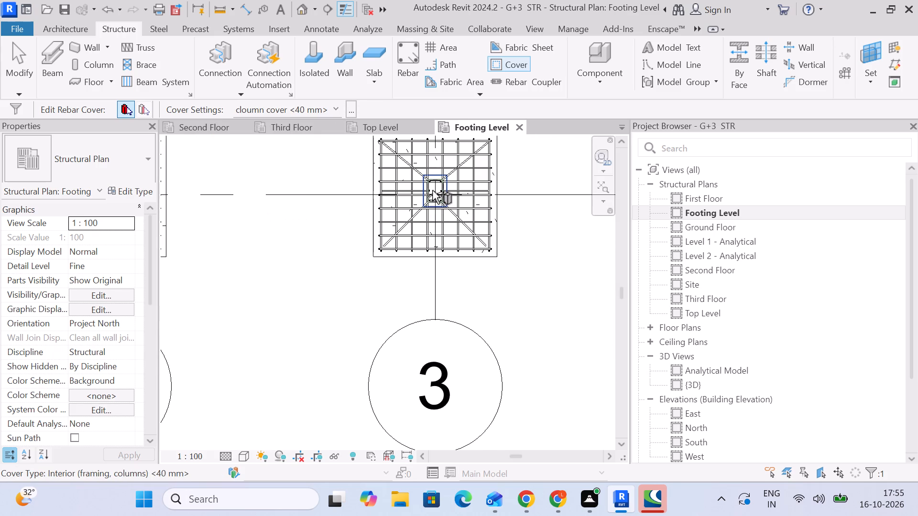
click(432, 190)
click(307, 109)
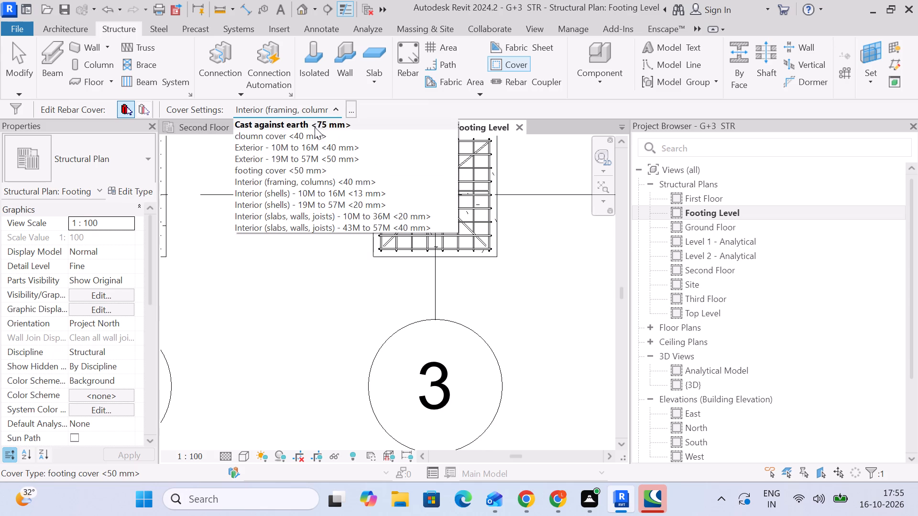
click(312, 135)
Assign the cloumn cover <40 mm> rebar cover to Footing Level column A-4.
scroll(367, 194, down, 5)
middle_drag(458, 230, 183, 234)
scroll(328, 225, up, 4)
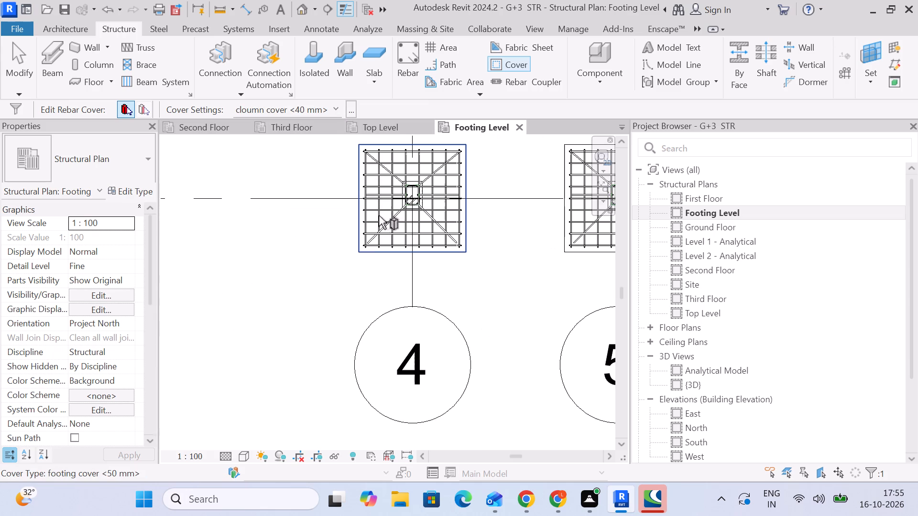
click(407, 197)
click(320, 107)
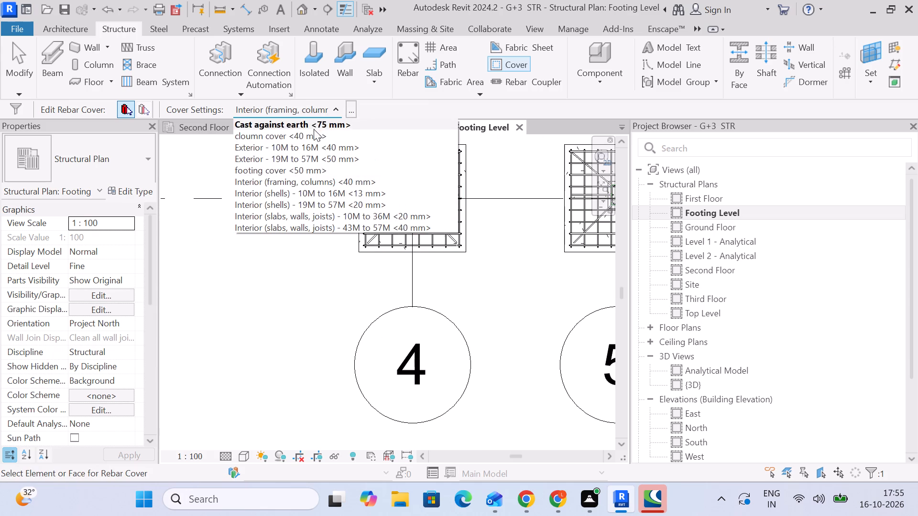
click(312, 133)
Assign the cloumn cover <40 mm> rebar cover to Footing Level corner column A-5.
scroll(381, 181, down, 4)
middle_drag(475, 204, 261, 200)
scroll(260, 199, up, 4)
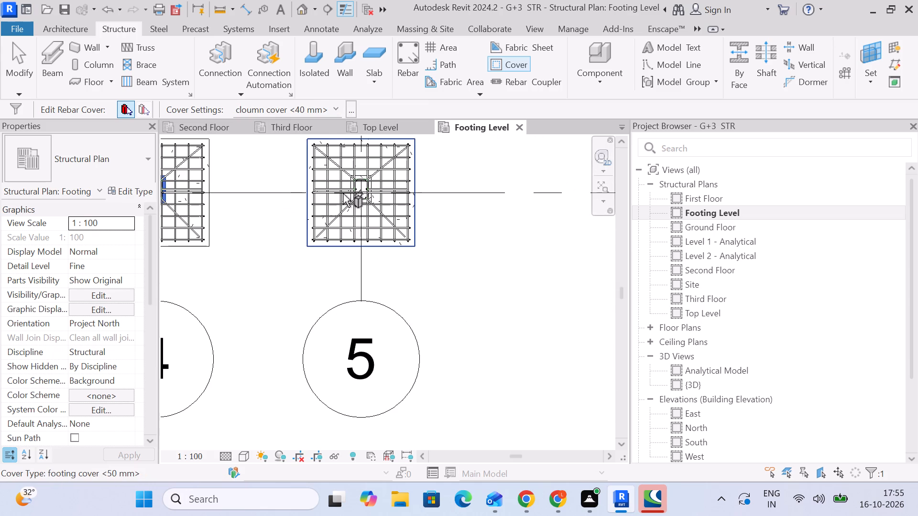
click(355, 188)
click(302, 110)
click(301, 139)
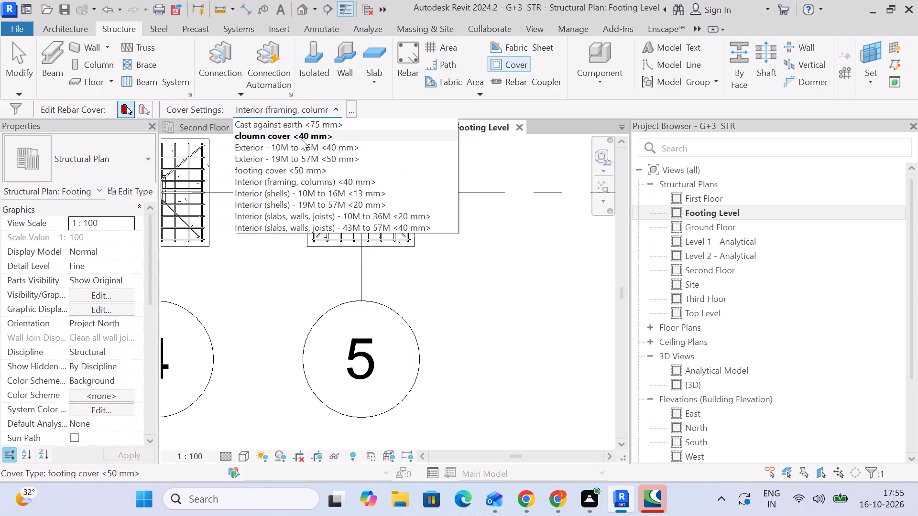
Assign the cloumn cover <40 mm> rebar cover to the Footing Level column on grid 5 between A and B.
scroll(323, 171, down, 6)
middle_drag(384, 173, 384, 346)
scroll(350, 295, up, 3)
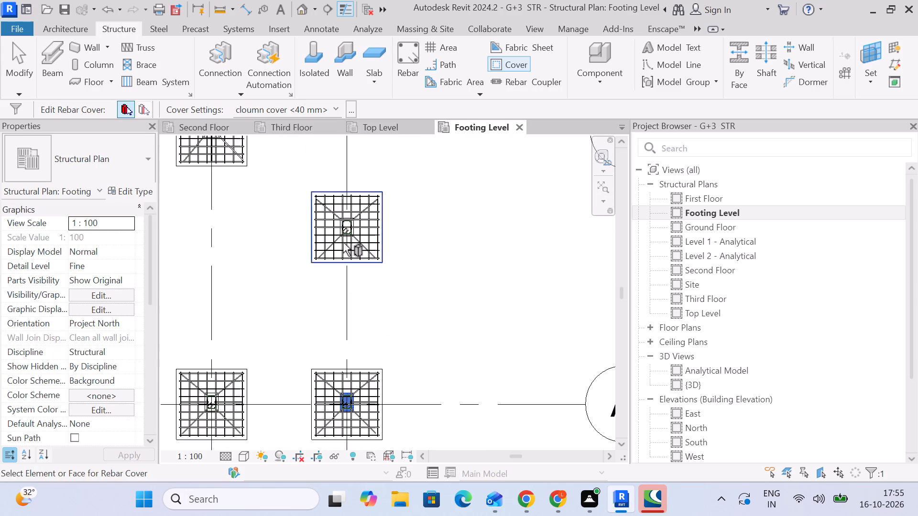
scroll(343, 240, up, 4)
click(351, 225)
scroll(361, 219, up, 4)
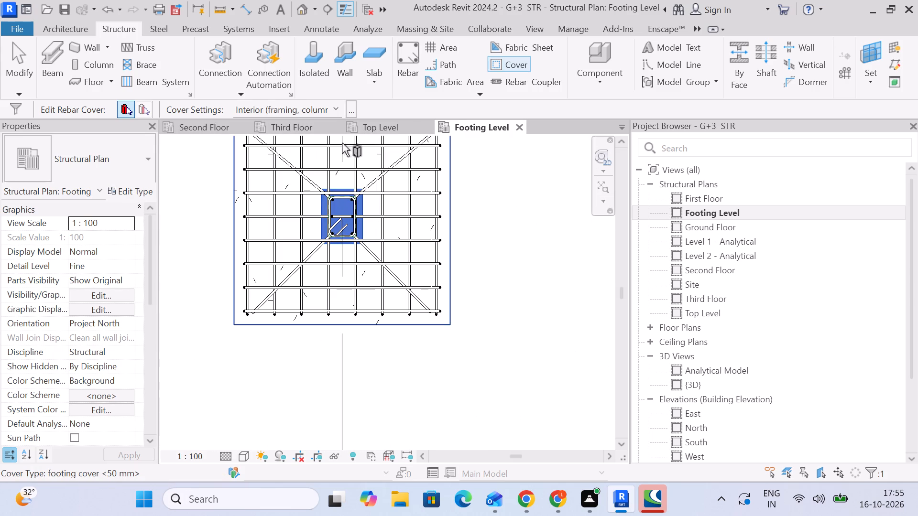
click(305, 104)
click(314, 139)
Assign the cloumn cover <40 mm> rebar cover to Footing Level column B-4.
scroll(316, 187, down, 10)
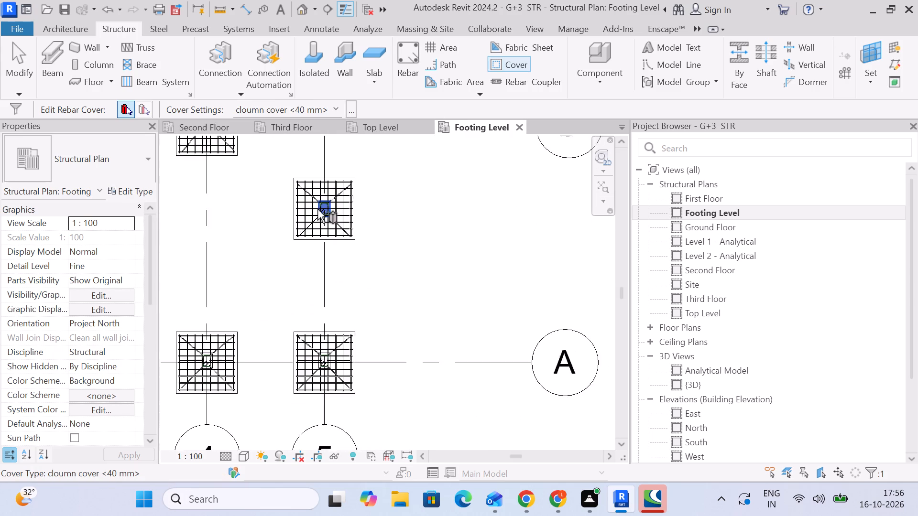
middle_drag(320, 212, 355, 312)
scroll(351, 299, down, 1)
scroll(272, 238, up, 9)
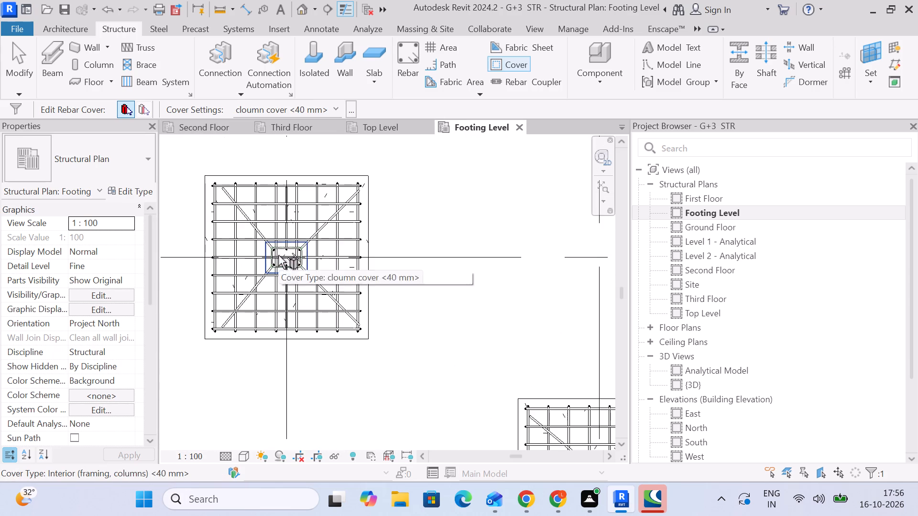
click(278, 255)
click(322, 112)
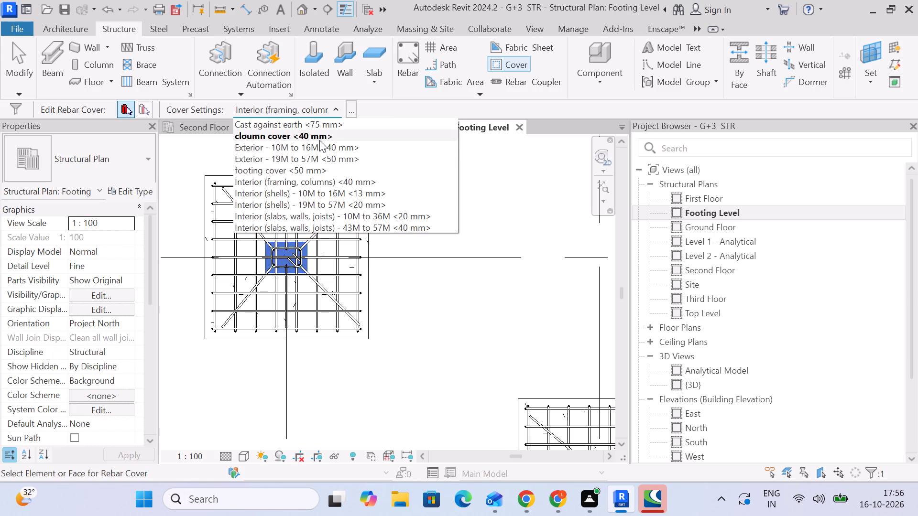
click(319, 140)
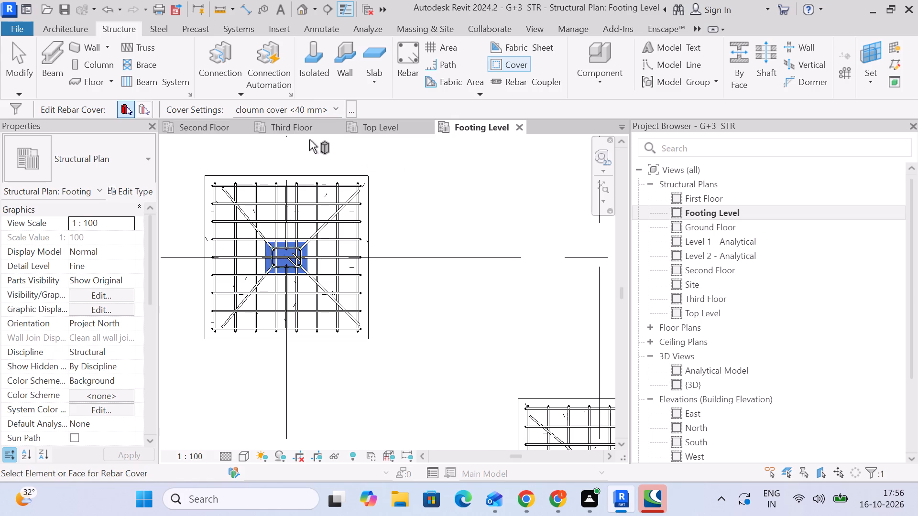
Reapply the cloumn cover <40 mm> rebar cover to Footing Level column B-3.
scroll(310, 214, down, 5)
middle_drag(310, 214, 528, 214)
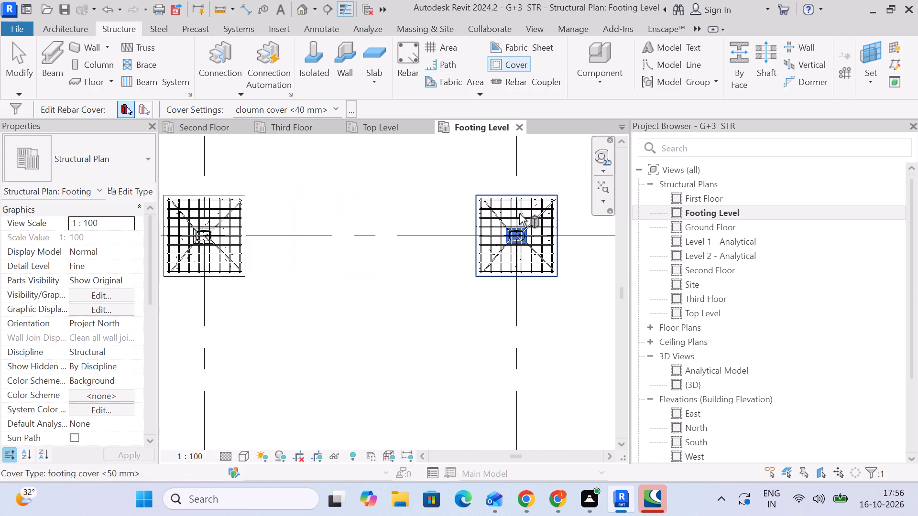
middle_drag(272, 226, 369, 215)
scroll(304, 239, up, 4)
click(307, 229)
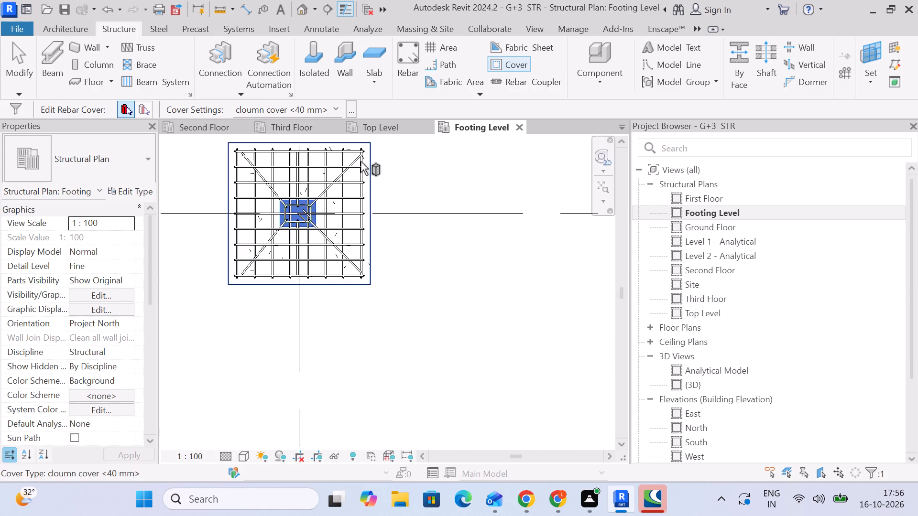
click(332, 109)
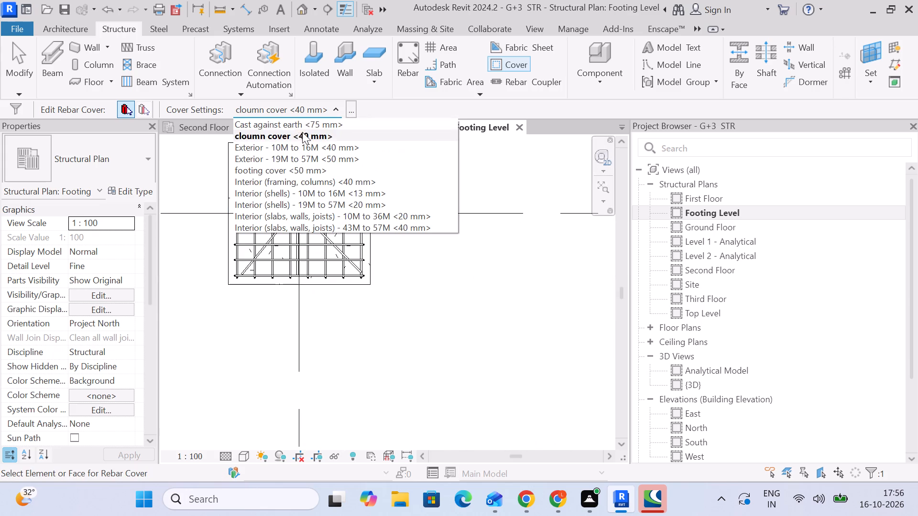
click(302, 132)
scroll(290, 205, down, 4)
middle_drag(289, 207, 426, 210)
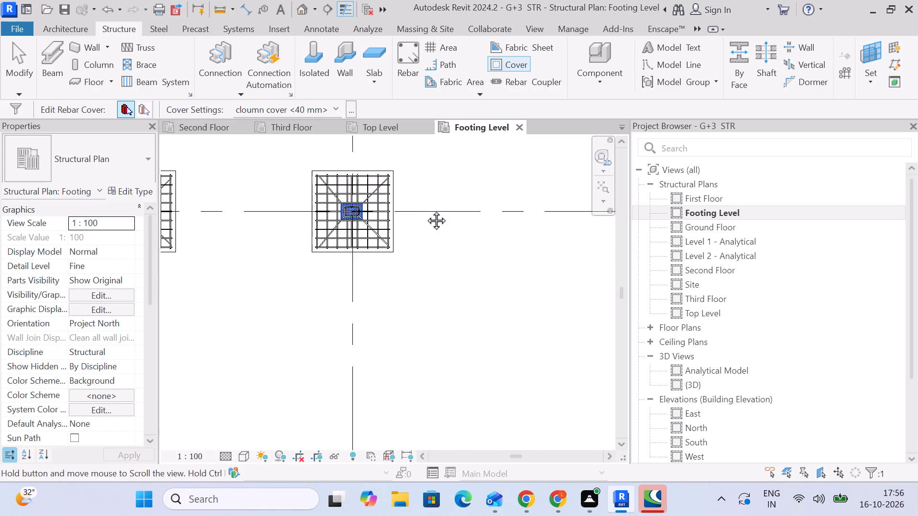
Check the rebar cover setting of Footing Level columns B-2 and B-1.
middle_drag(426, 210, 435, 211)
scroll(229, 219, up, 4)
click(228, 219)
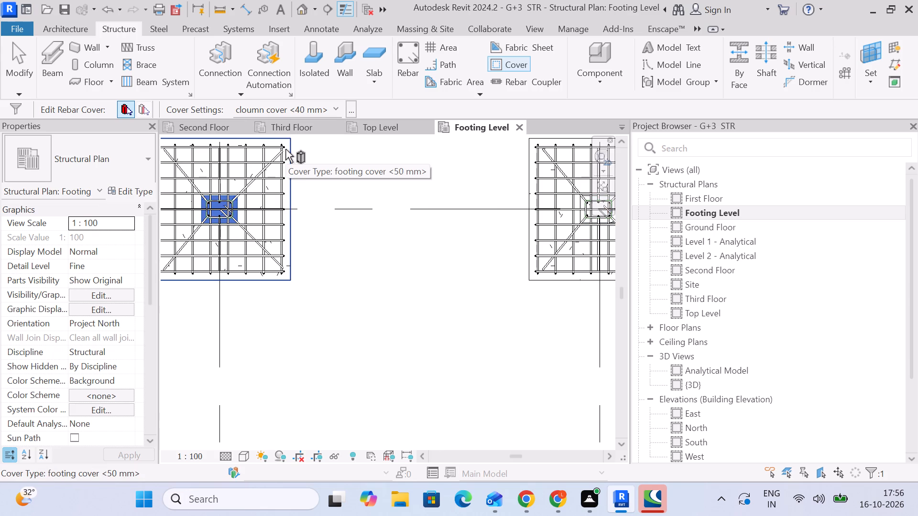
scroll(281, 161, down, 2)
middle_drag(281, 161, 357, 183)
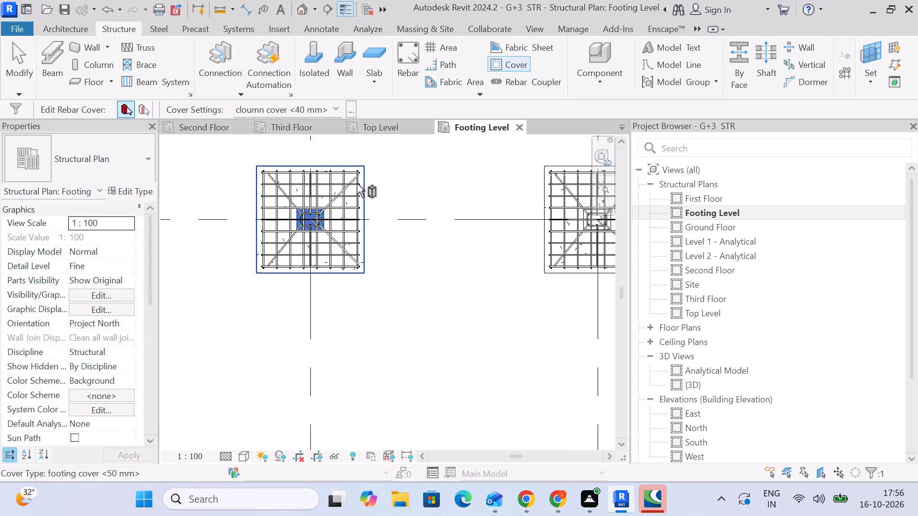
scroll(252, 186, down, 4)
middle_drag(253, 189, 370, 189)
scroll(244, 202, up, 5)
click(241, 214)
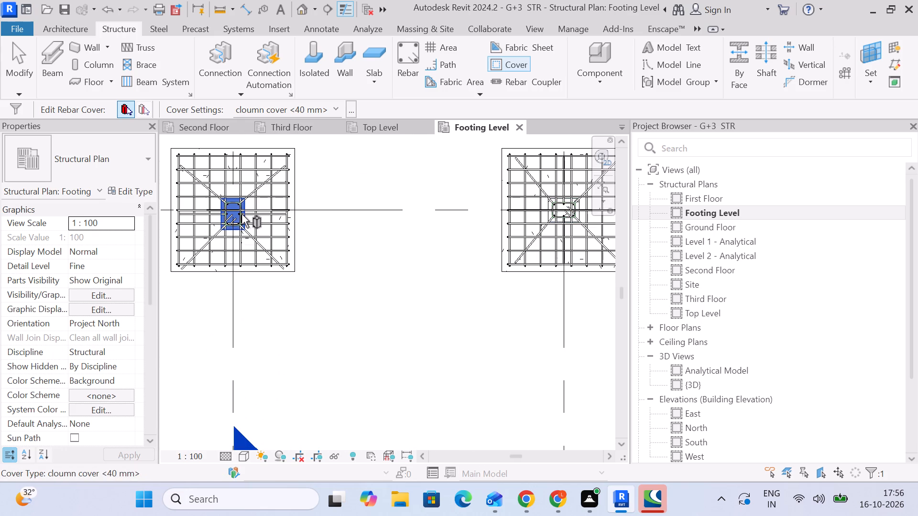
scroll(241, 215, down, 5)
middle_drag(244, 218, 292, 219)
scroll(293, 219, up, 1)
scroll(293, 219, down, 5)
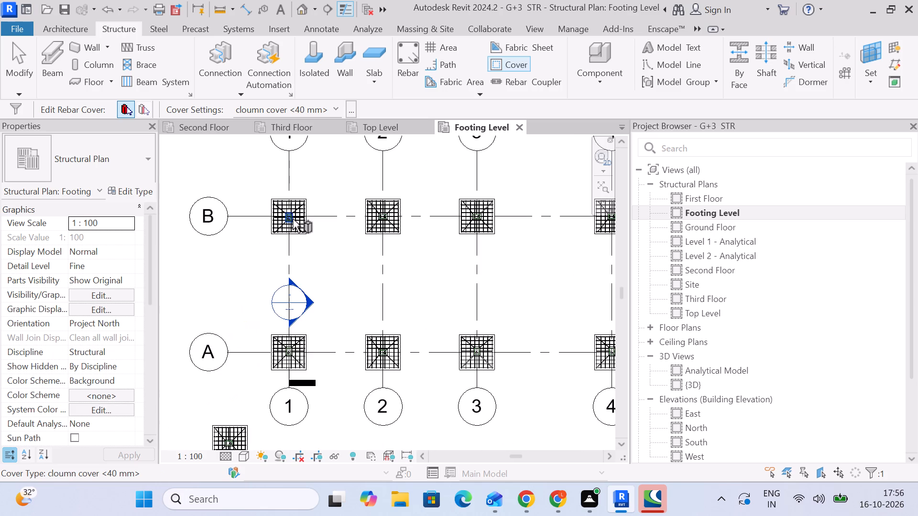
middle_drag(310, 229, 278, 201)
middle_drag(307, 223, 301, 222)
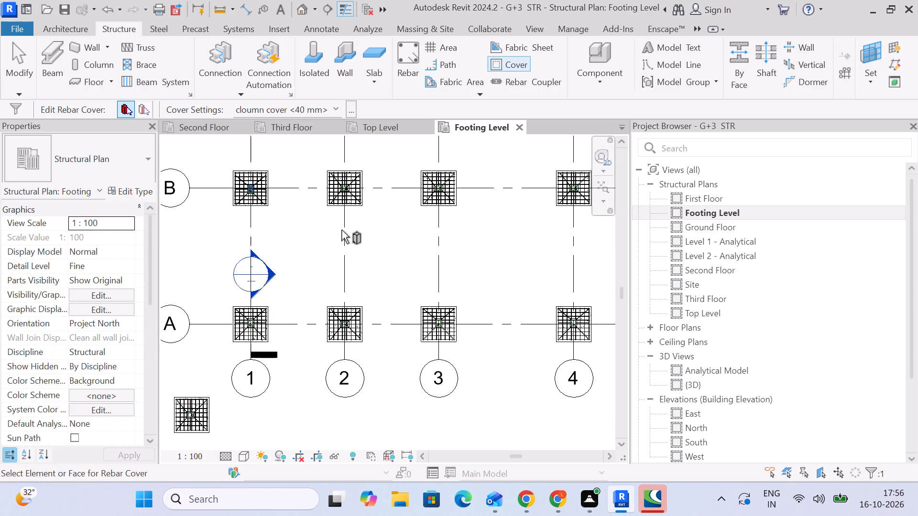
middle_drag(369, 238, 346, 236)
click(21, 62)
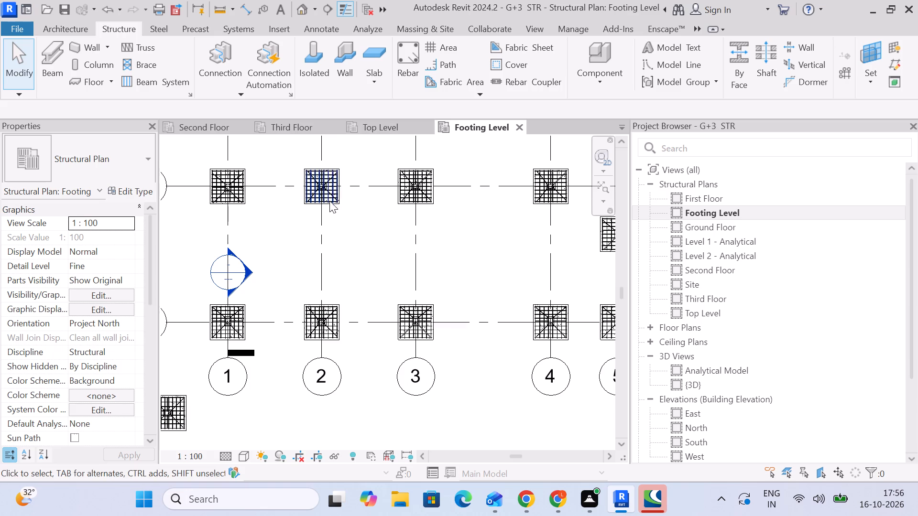
Delete the stray off-grid footing with its reinforcement, located below and left of footing A-1.
scroll(329, 210, down, 3)
middle_drag(329, 214, 332, 287)
scroll(348, 285, up, 1)
middle_drag(351, 288, 328, 247)
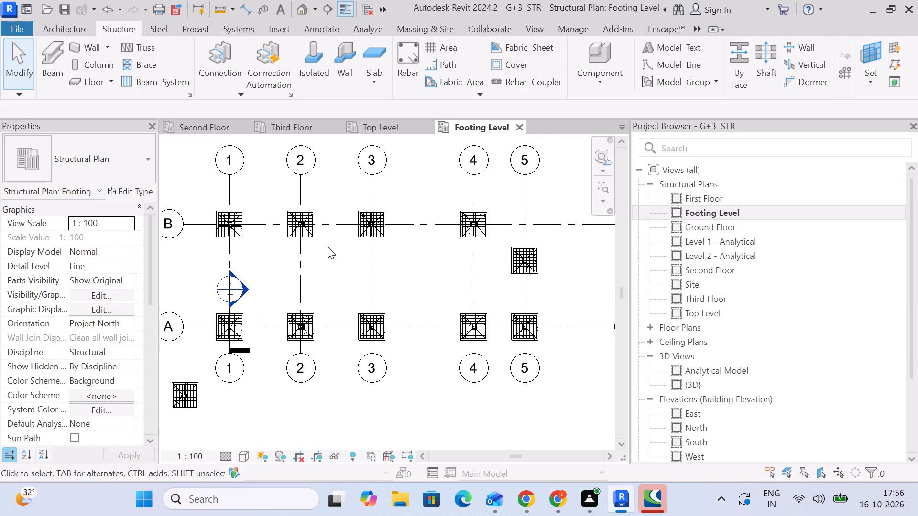
scroll(328, 250, up, 1)
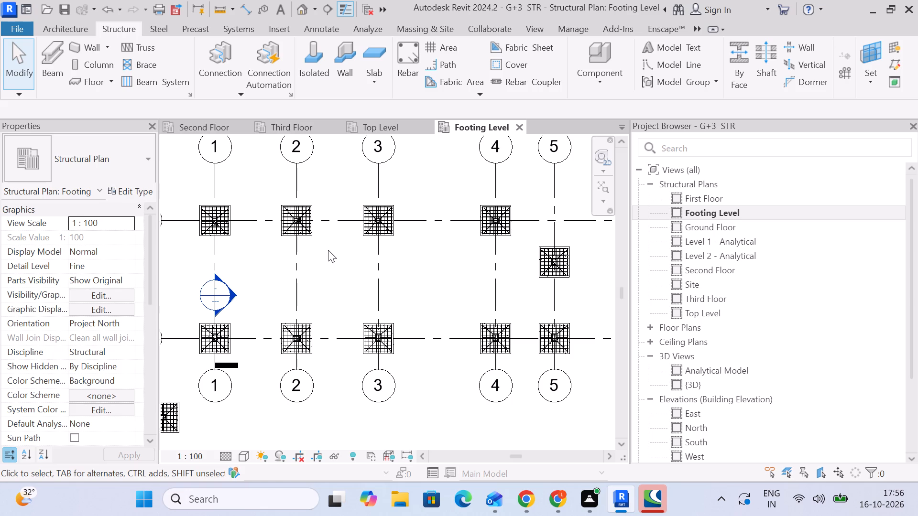
scroll(315, 249, down, 4)
middle_drag(320, 256, 291, 243)
scroll(226, 345, up, 2)
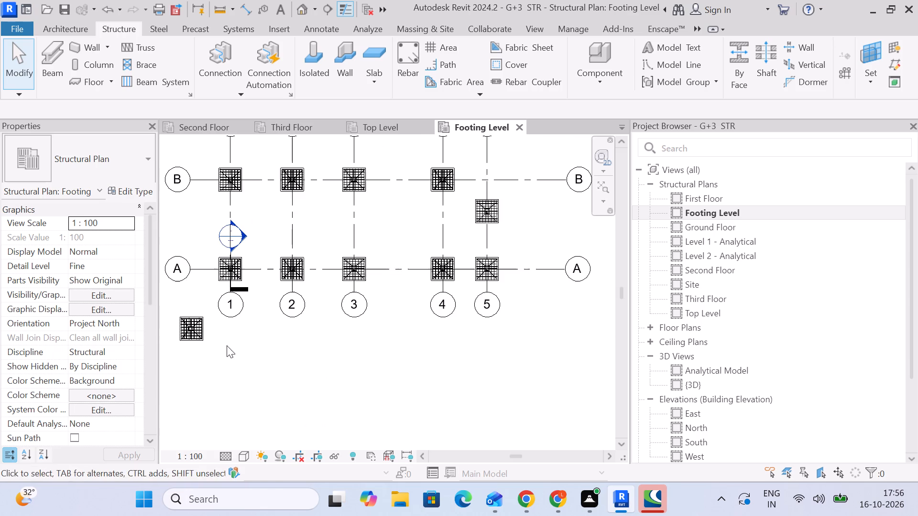
middle_drag(231, 349, 295, 364)
scroll(231, 349, up, 1)
drag(197, 309, 276, 380)
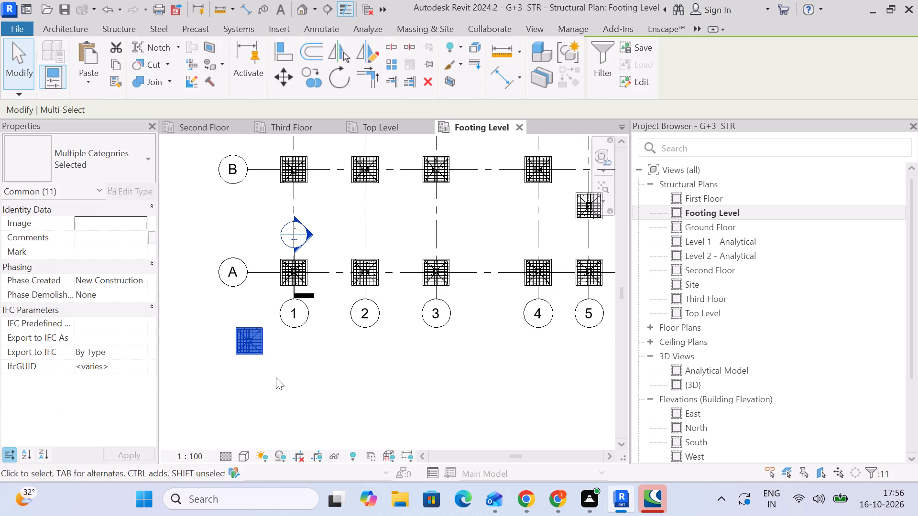
key(Delete)
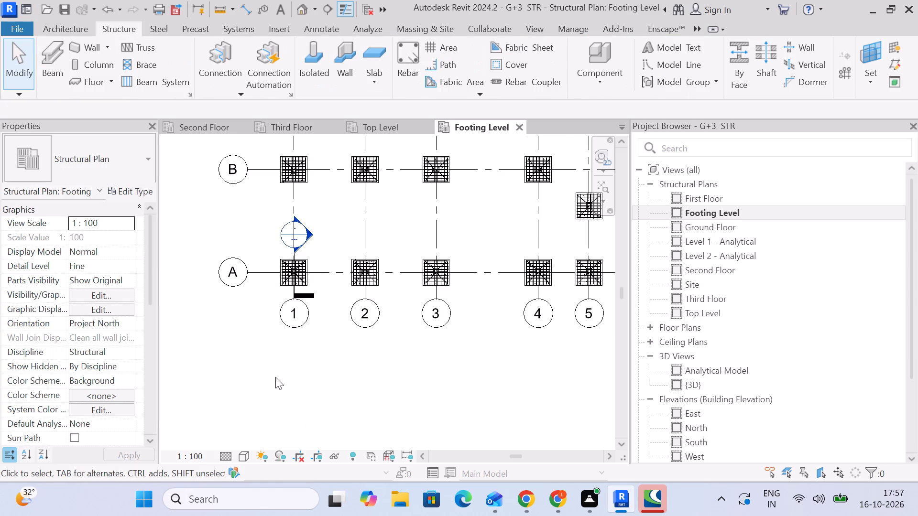
Delete the Section 1 marker on grid 1 at column A-1, along with its section view.
scroll(337, 247, down, 1)
scroll(306, 249, up, 7)
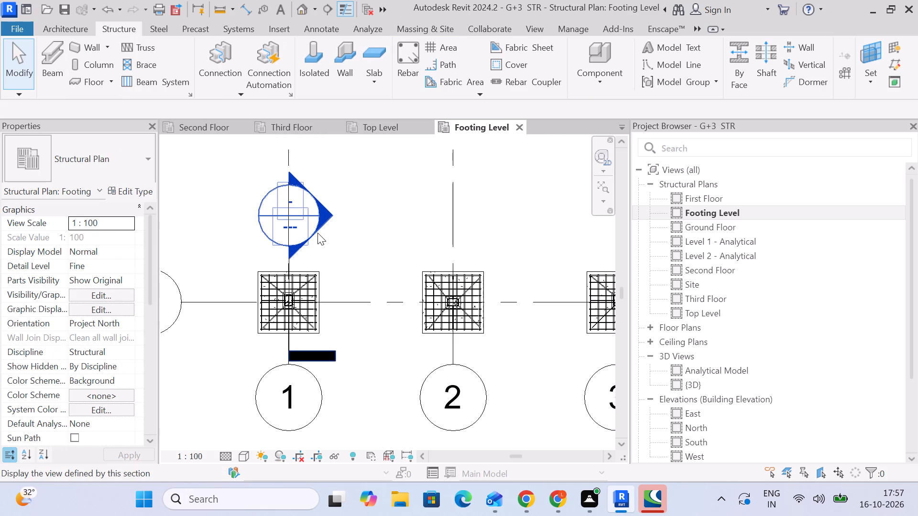
click(318, 233)
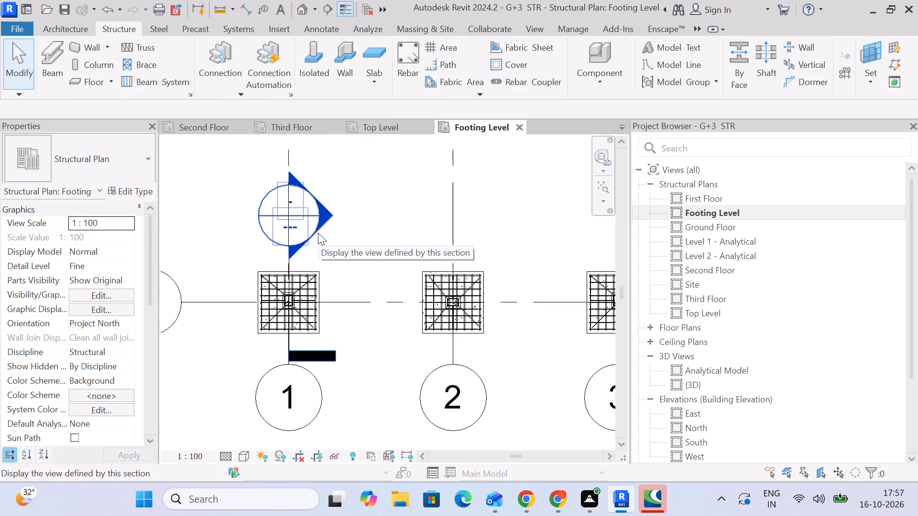
key(Delete)
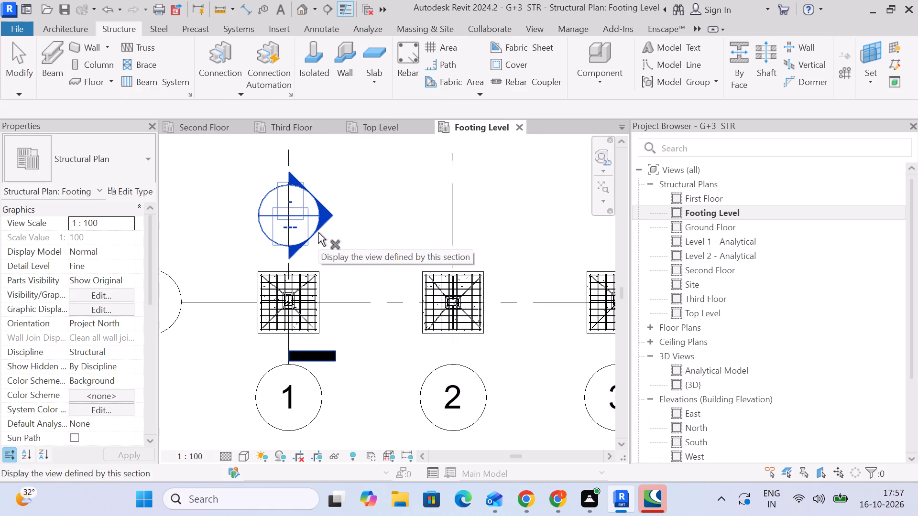
key(Escape)
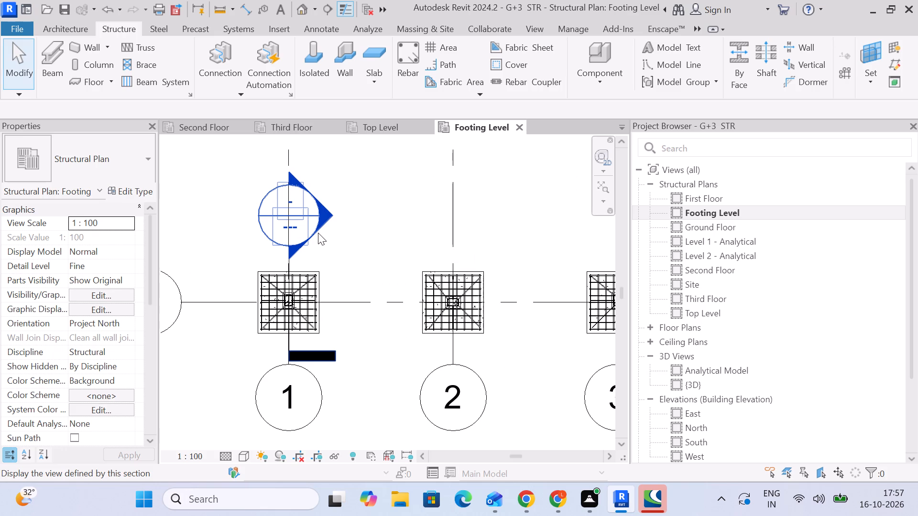
click(323, 220)
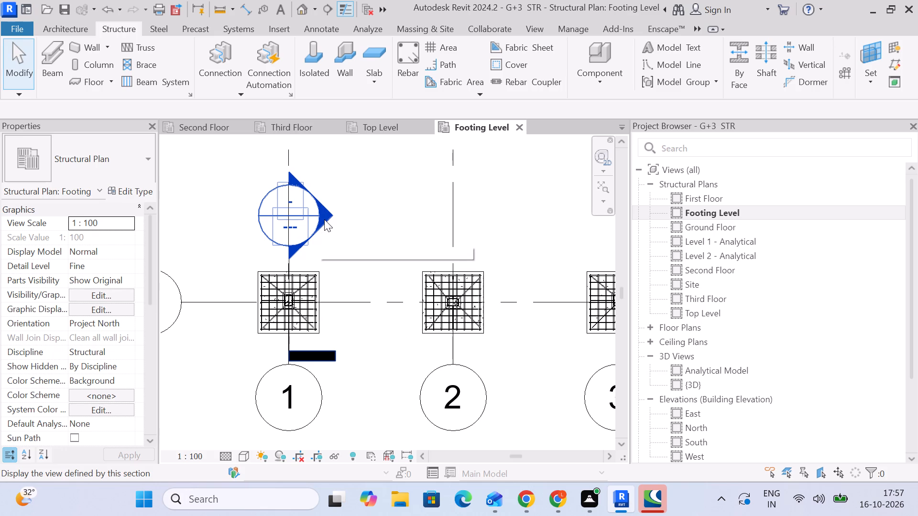
click(341, 376)
click(298, 348)
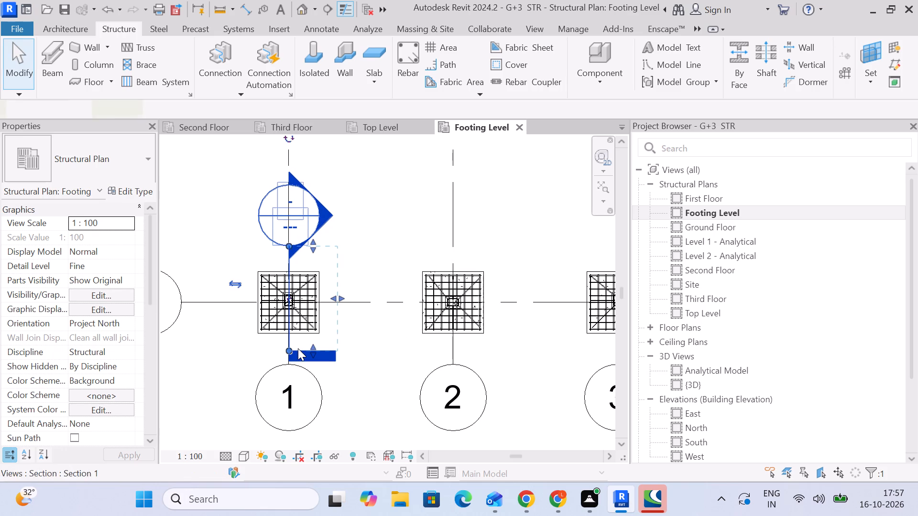
key(Delete)
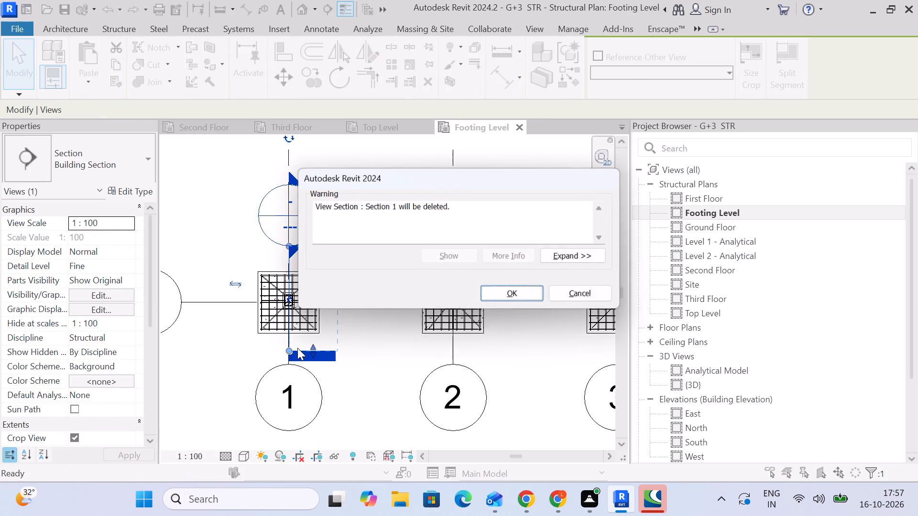
click(505, 294)
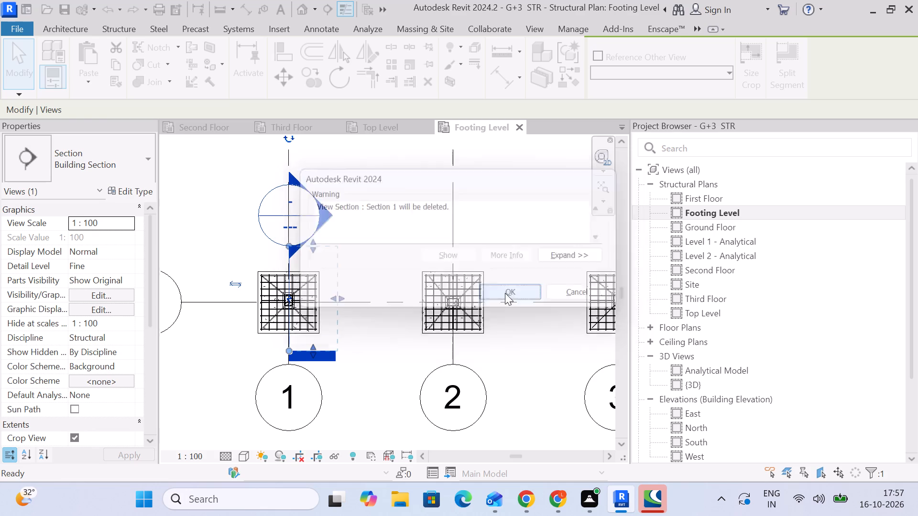
Check the rebar cover setting of Footing Level columns A-1 and A-2 with the Cover tool.
scroll(505, 293, down, 5)
middle_drag(505, 293, 502, 310)
scroll(502, 310, up, 1)
scroll(495, 310, down, 2)
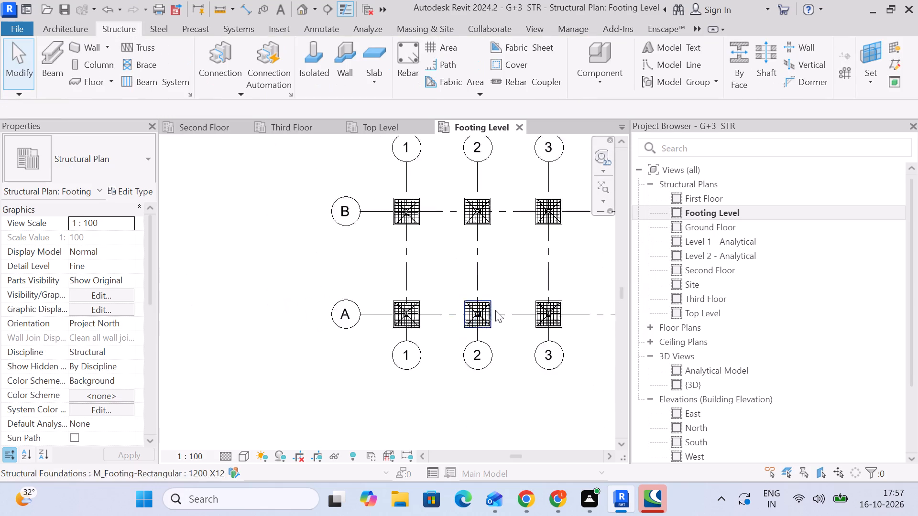
scroll(495, 310, down, 2)
scroll(482, 297, up, 4)
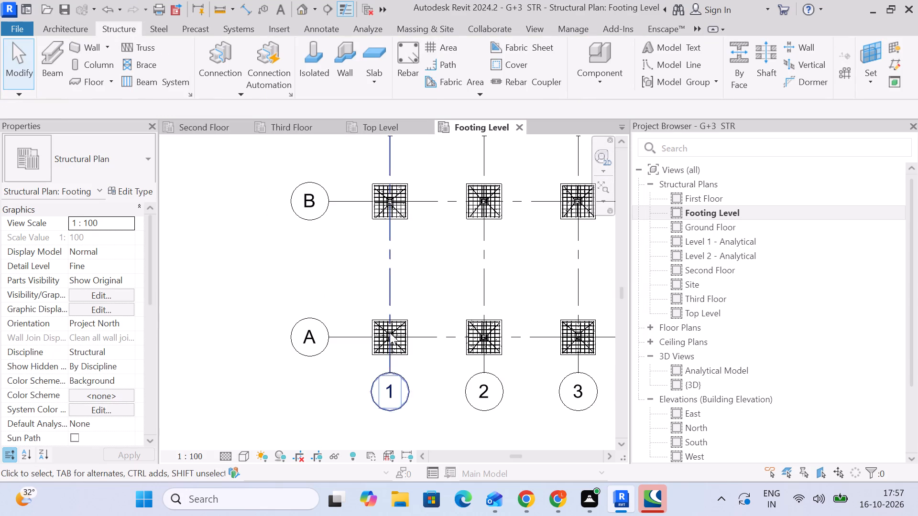
scroll(470, 109, up, 4)
click(518, 66)
scroll(390, 372, up, 5)
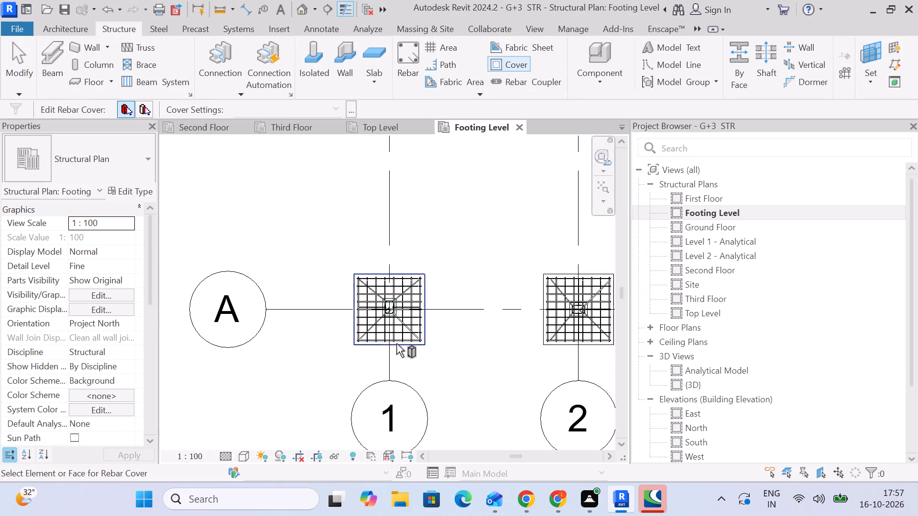
scroll(396, 344, up, 9)
click(393, 301)
scroll(482, 350, down, 5)
middle_drag(482, 353, 280, 335)
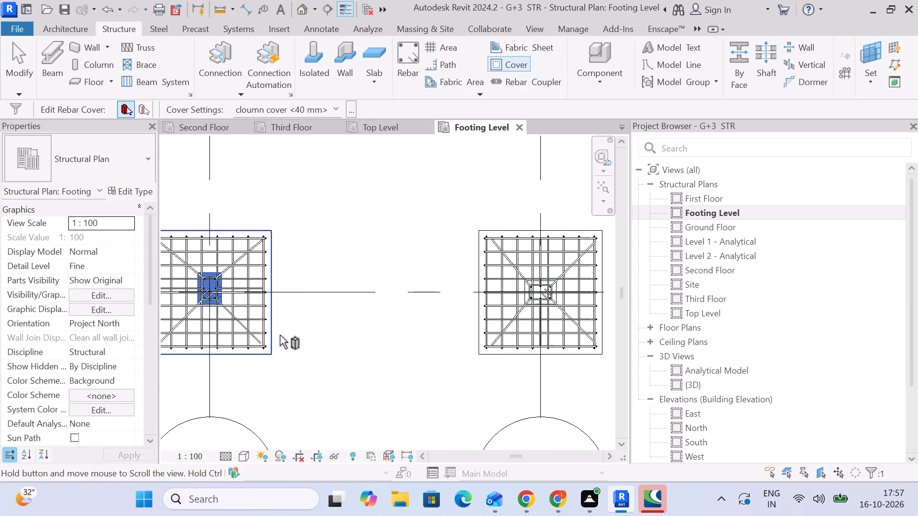
middle_drag(280, 335, 262, 328)
scroll(527, 322, up, 1)
click(558, 301)
Check the rebar cover setting of Footing Level columns A-3, A-4 and A-5.
middle_drag(557, 312, 298, 300)
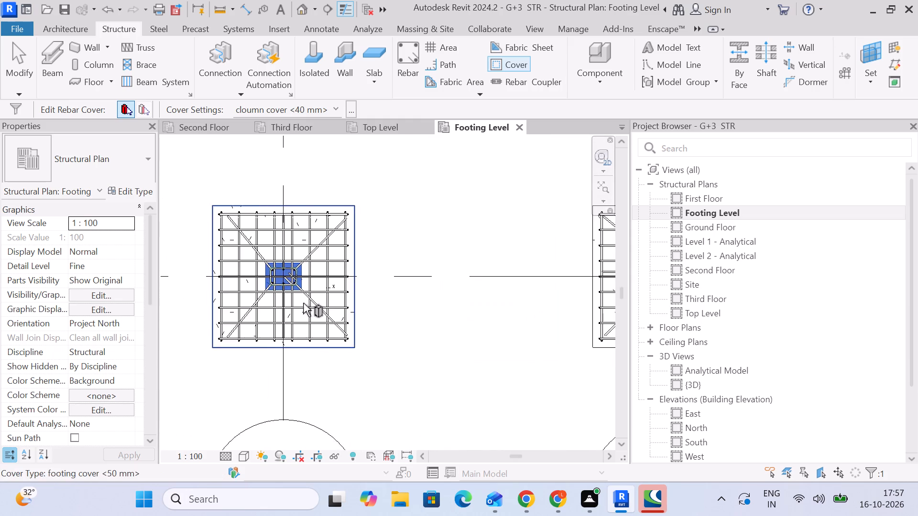
scroll(311, 304, down, 4)
scroll(503, 297, up, 4)
click(532, 297)
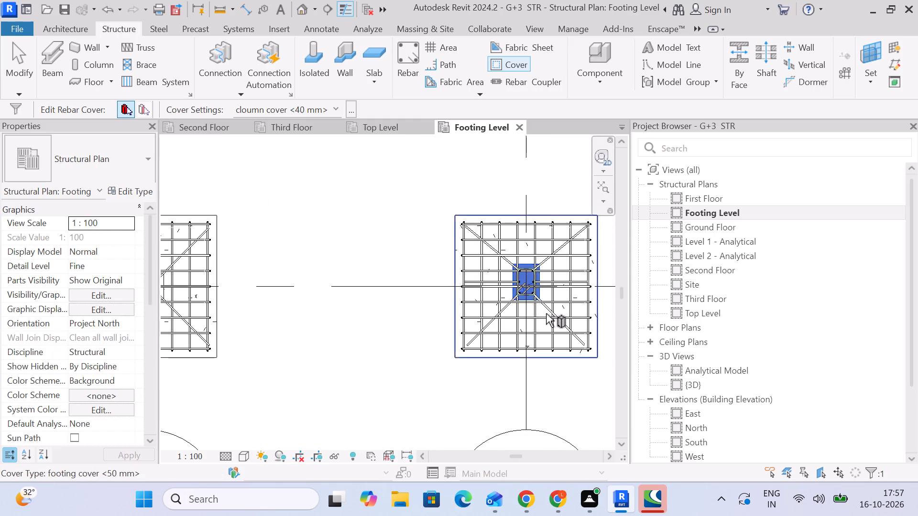
scroll(546, 313, down, 3)
middle_drag(546, 317, 187, 316)
click(540, 302)
middle_drag(538, 255, 485, 515)
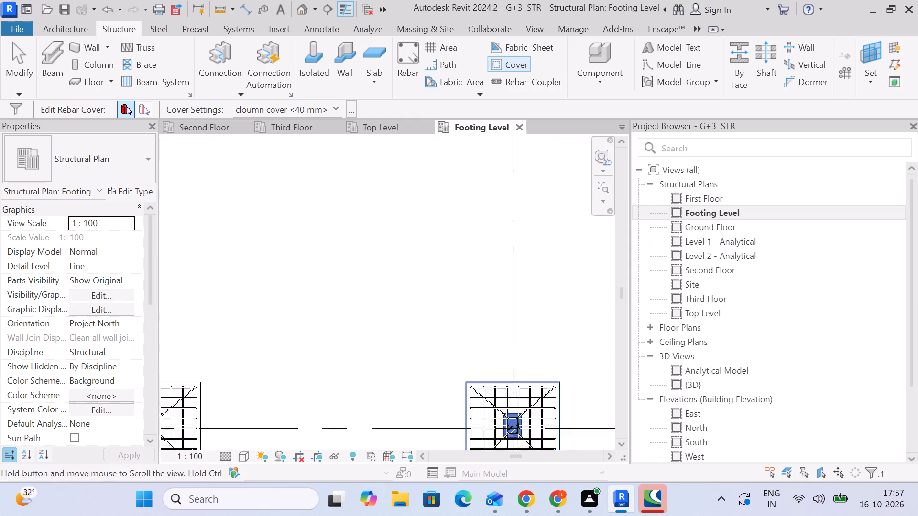
middle_drag(485, 515, 474, 515)
scroll(502, 440, down, 5)
middle_drag(499, 425, 260, 283)
scroll(334, 357, up, 5)
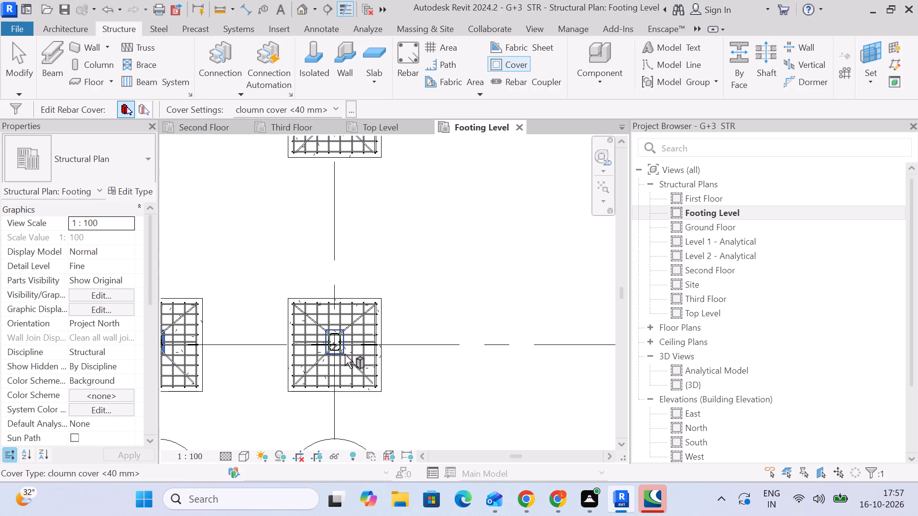
click(345, 355)
Check the rebar cover setting of the grid 5 column between A and B, and of column B-4.
middle_drag(357, 258, 358, 341)
click(347, 204)
middle_drag(350, 208, 437, 325)
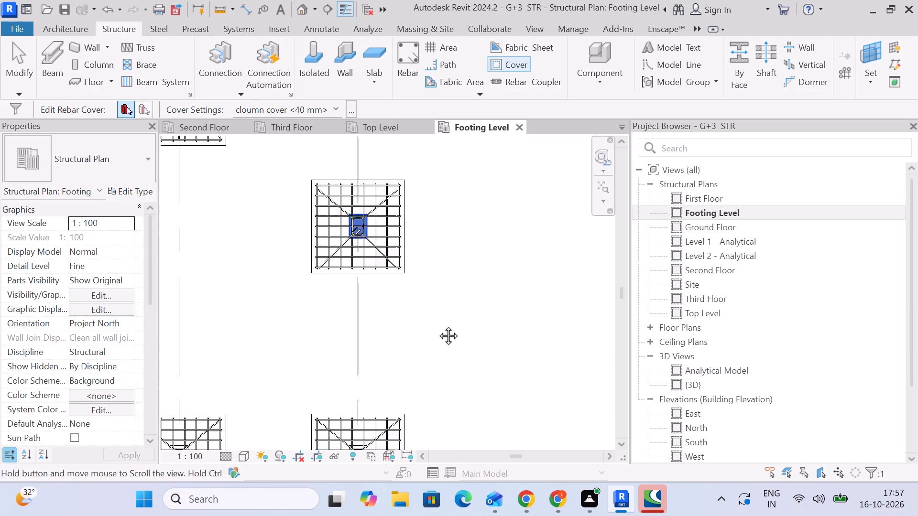
middle_drag(437, 325, 502, 449)
click(319, 313)
Check the rebar cover setting of Footing Level columns B-3, B-2 and B-1.
middle_drag(282, 315, 485, 323)
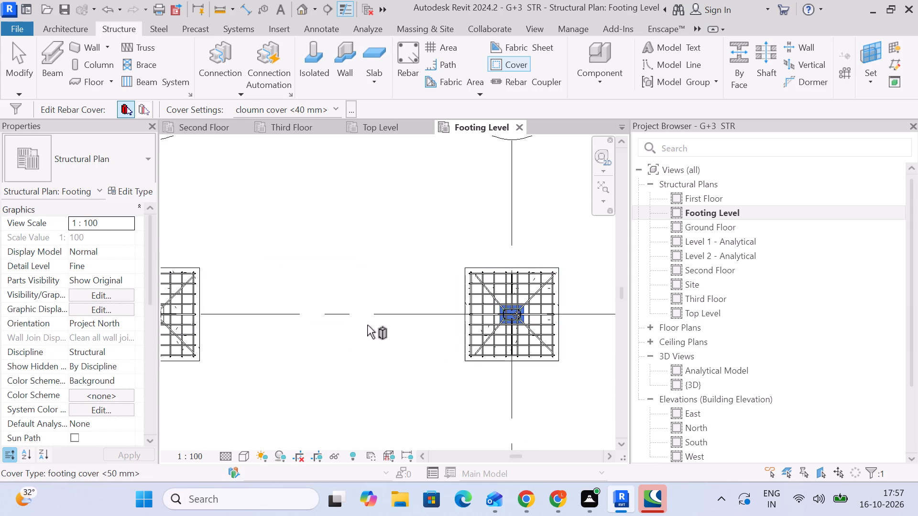
middle_drag(232, 325, 373, 337)
click(299, 332)
middle_drag(262, 350, 568, 388)
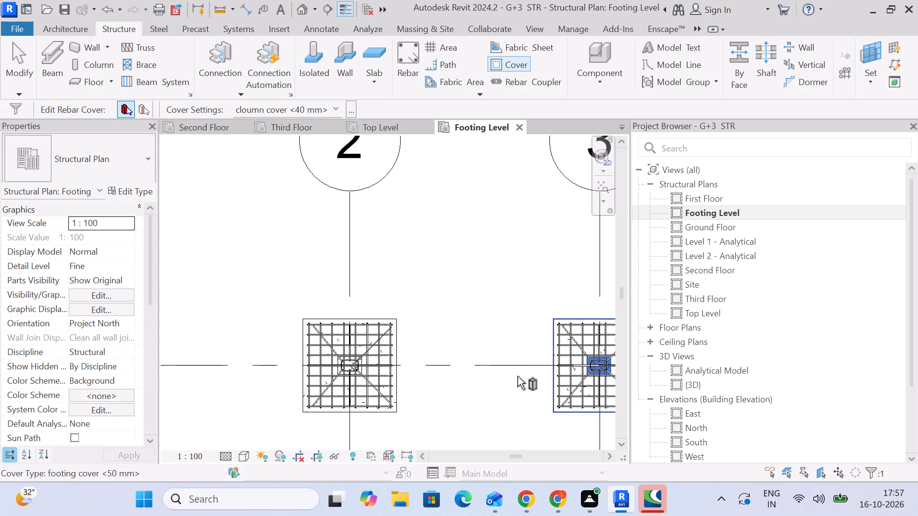
click(363, 369)
middle_drag(316, 379, 638, 395)
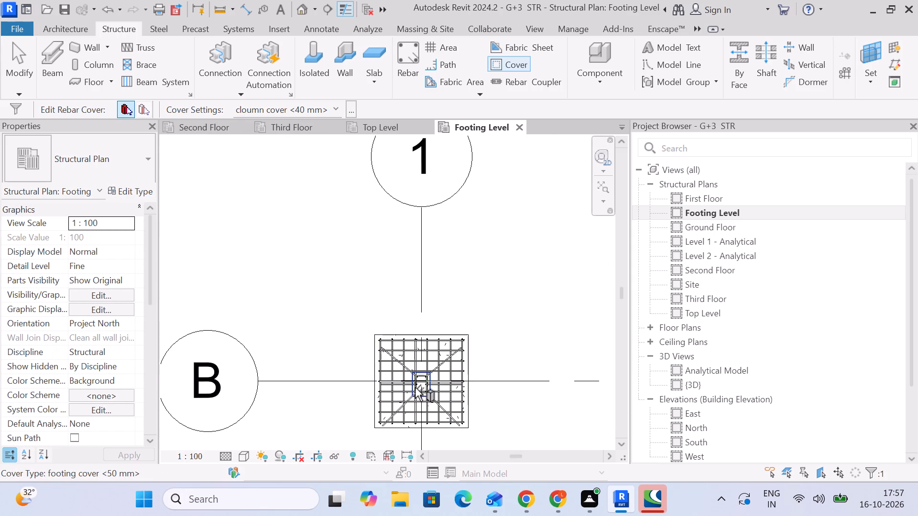
drag(414, 387, 414, 392)
scroll(432, 398, down, 5)
middle_drag(437, 361, 401, 235)
scroll(407, 238, down, 9)
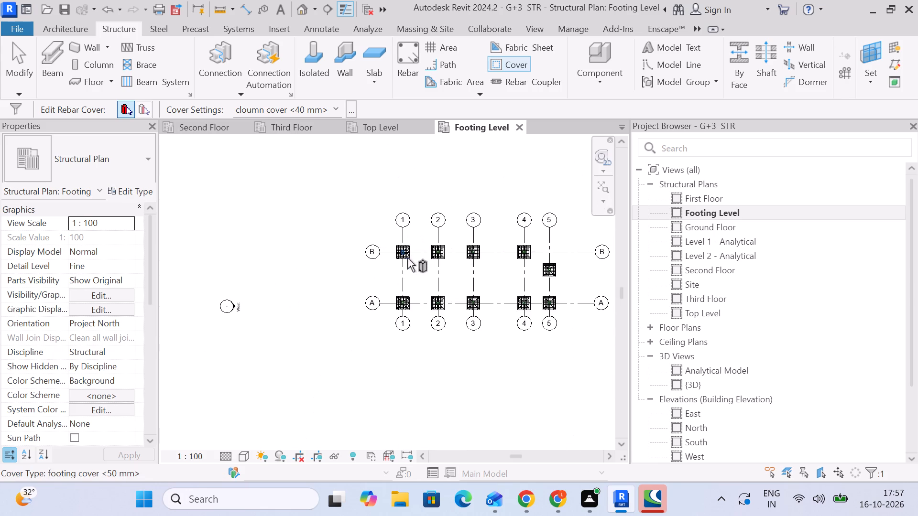
key(Escape)
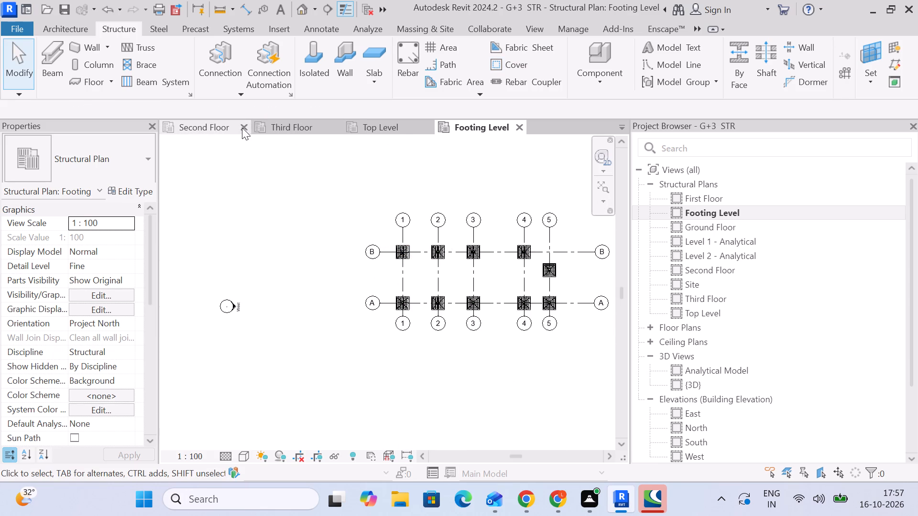
Close the Second Floor, Third Floor and Top Level plan views, leaving only Footing Level open.
click(244, 128)
click(244, 128)
click(244, 128)
click(244, 128)
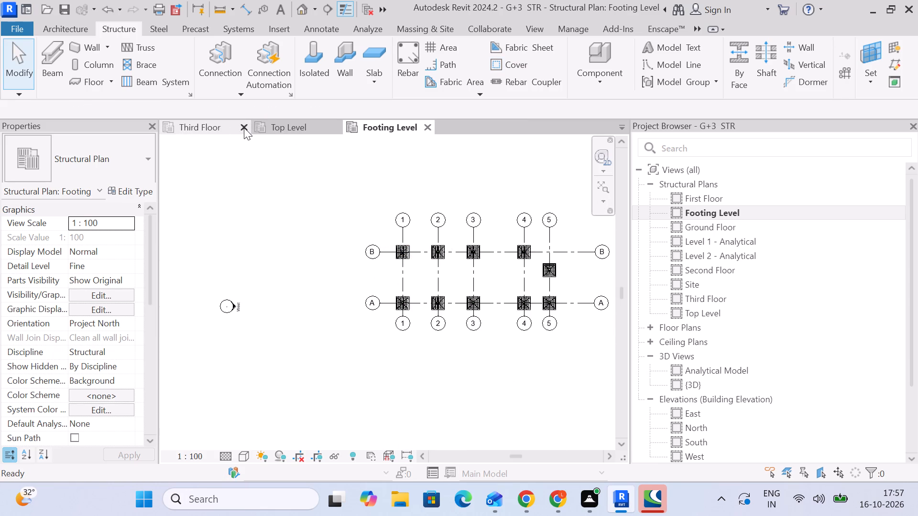
click(242, 129)
click(242, 129)
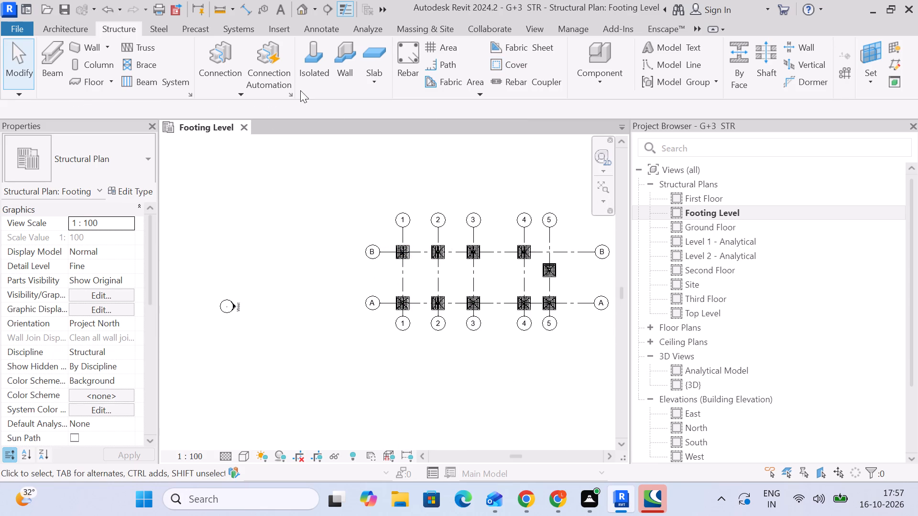
Delete the small stray element lying outside the grid near A-1 in the 3D view.
click(299, 9)
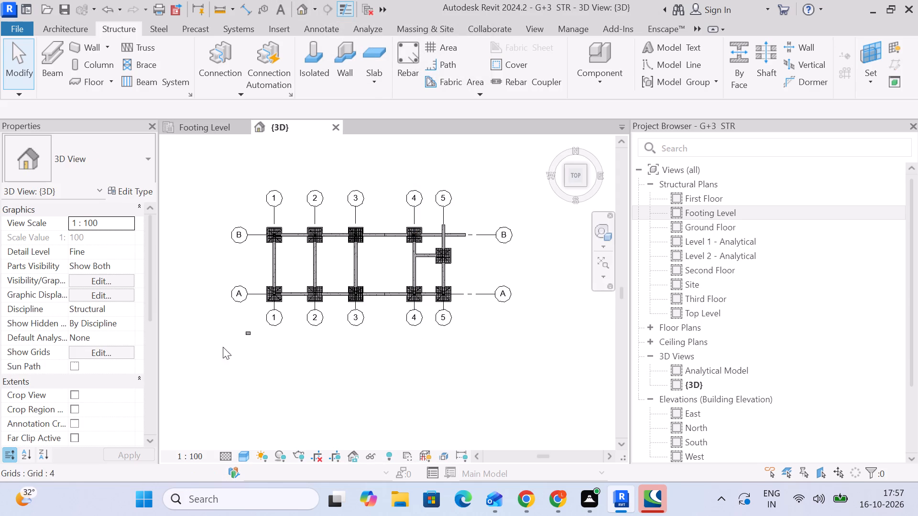
drag(206, 318, 260, 365)
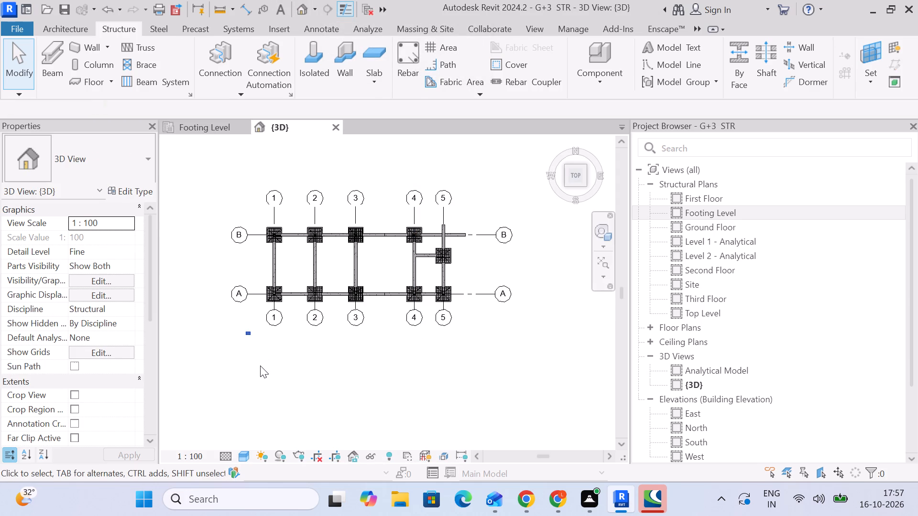
key(Delete)
Examine the vertical bars, ties and couplers in the lower part of column A-5 in 3D.
scroll(265, 344, up, 3)
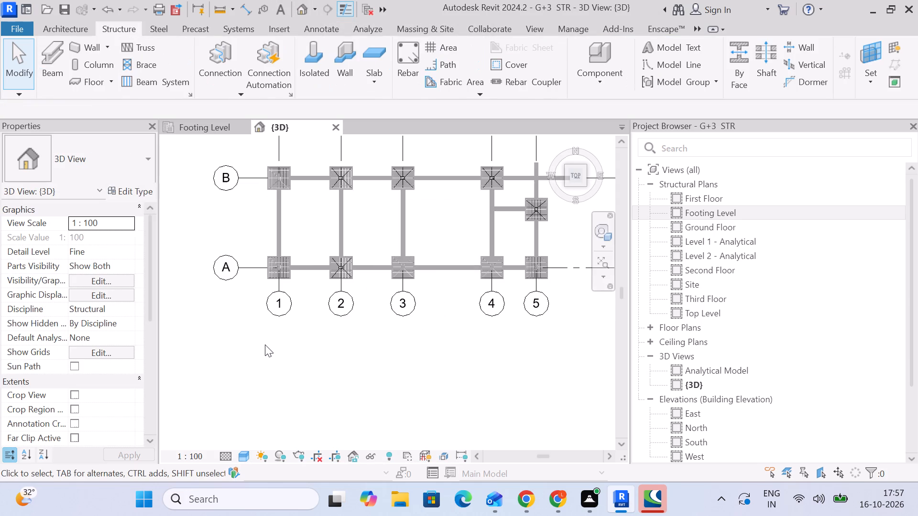
scroll(348, 344, down, 3)
middle_drag(350, 356, 293, 377)
scroll(415, 278, up, 1)
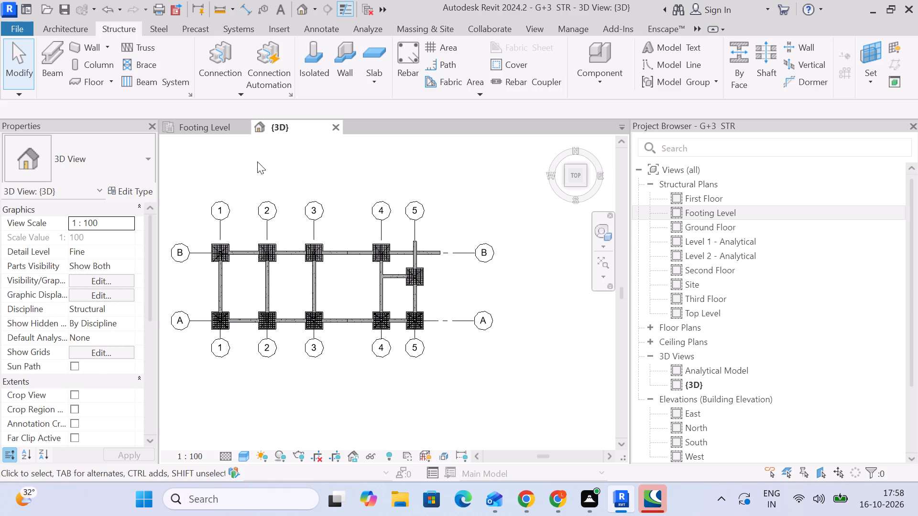
click(557, 145)
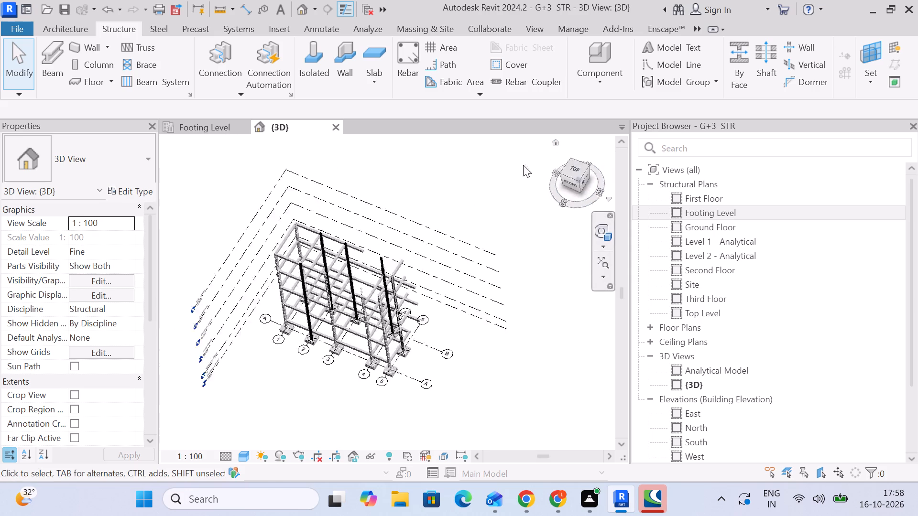
scroll(412, 290, up, 5)
scroll(401, 390, up, 3)
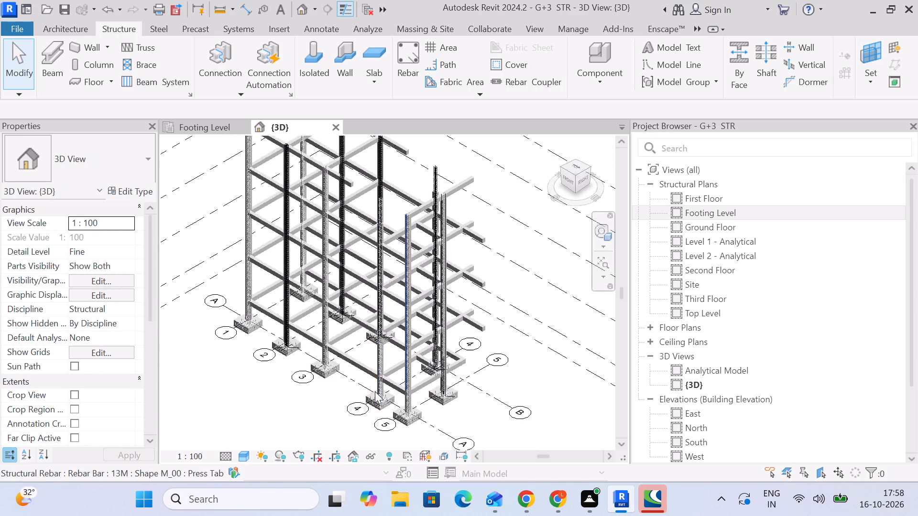
scroll(375, 391, up, 1)
scroll(408, 348, up, 10)
scroll(481, 378, up, 5)
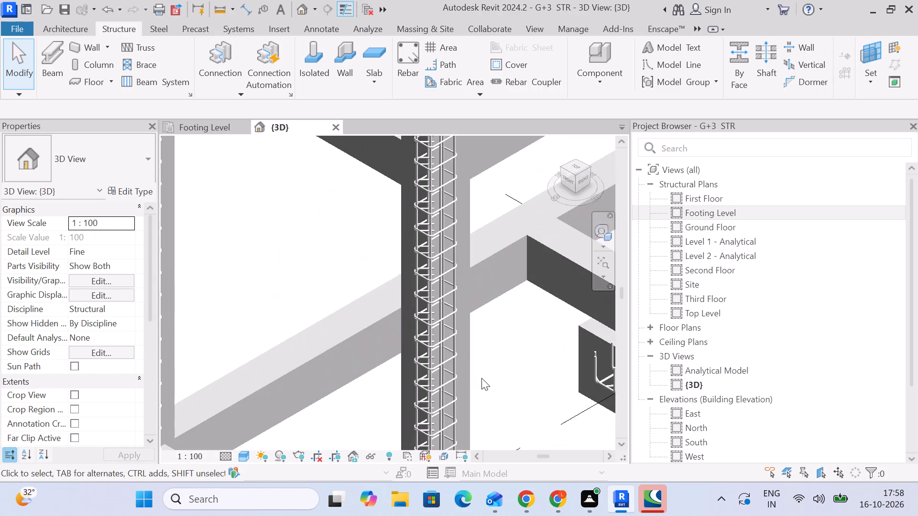
scroll(481, 378, down, 5)
middle_drag(481, 381, 393, 195)
middle_drag(416, 302, 419, 229)
scroll(338, 164, up, 5)
scroll(403, 186, up, 4)
scroll(430, 218, up, 5)
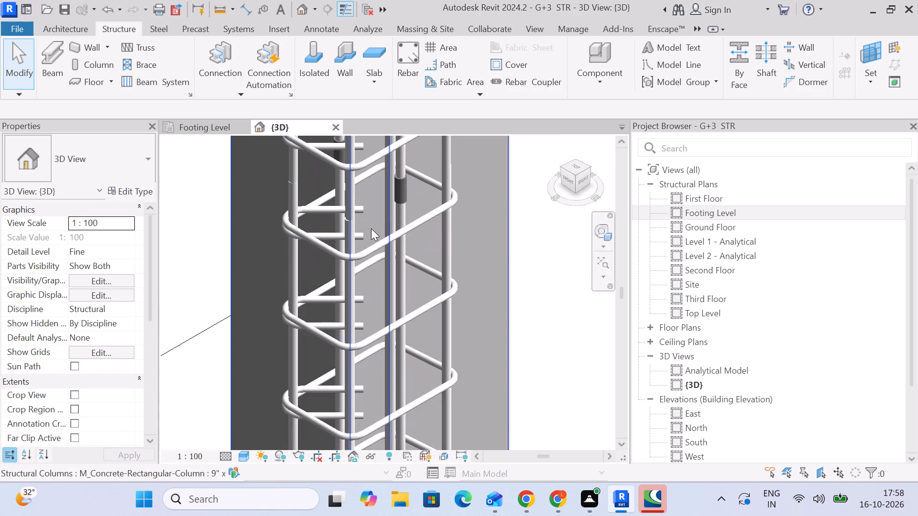
scroll(364, 224, up, 5)
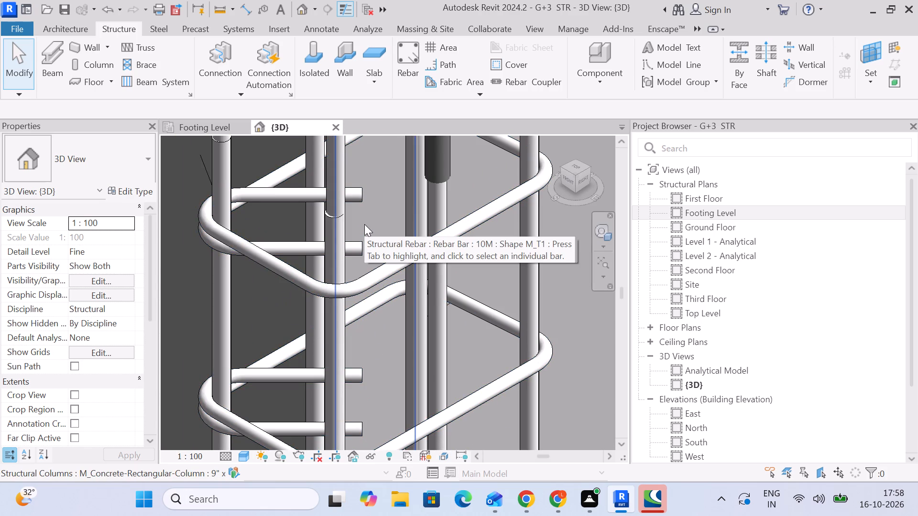
scroll(323, 237, down, 3)
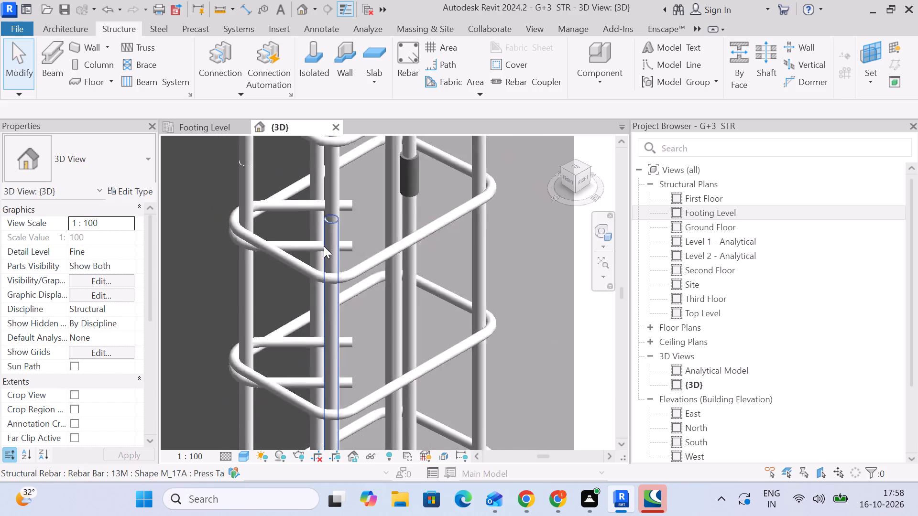
scroll(324, 246, down, 16)
scroll(322, 251, up, 12)
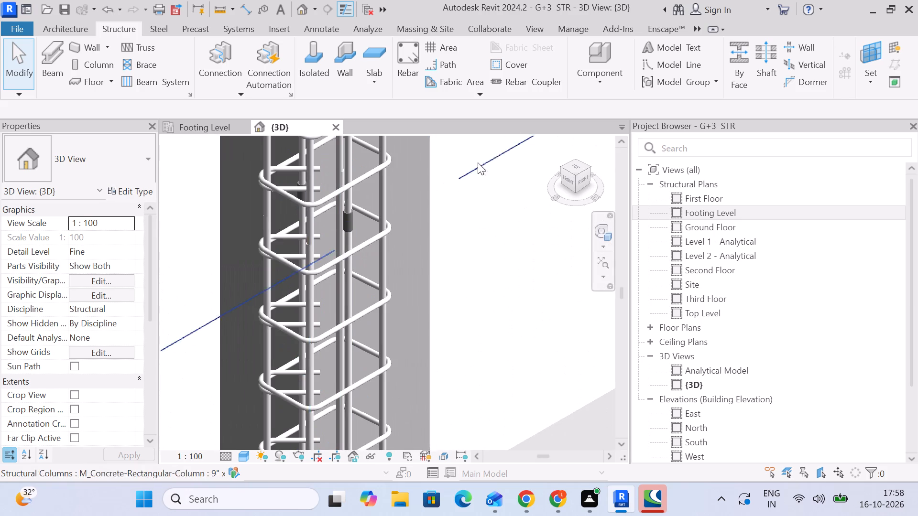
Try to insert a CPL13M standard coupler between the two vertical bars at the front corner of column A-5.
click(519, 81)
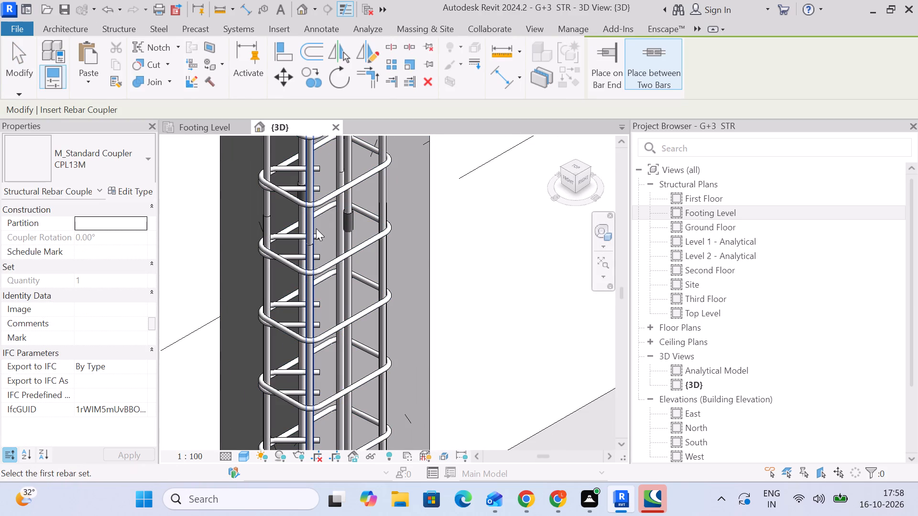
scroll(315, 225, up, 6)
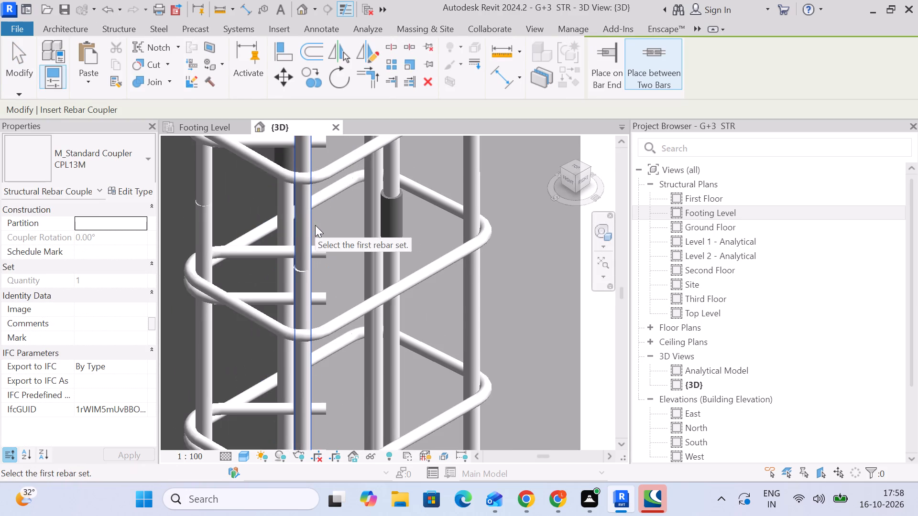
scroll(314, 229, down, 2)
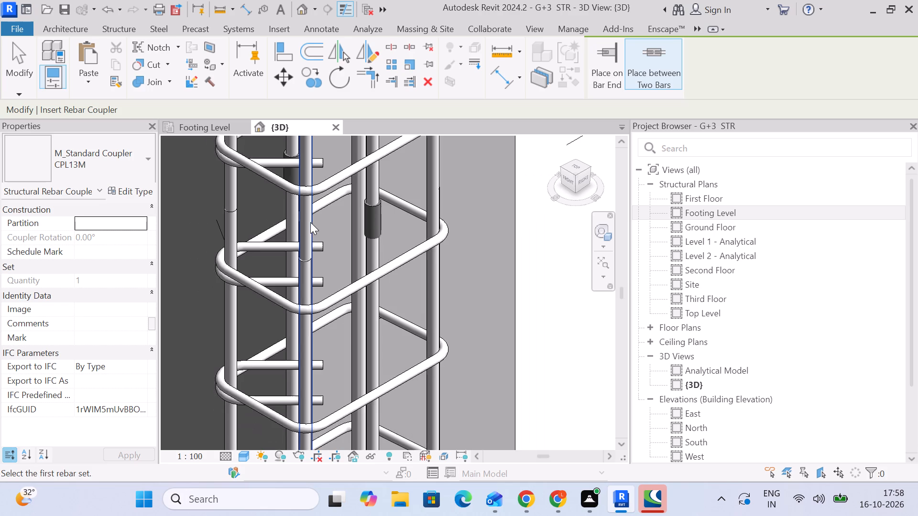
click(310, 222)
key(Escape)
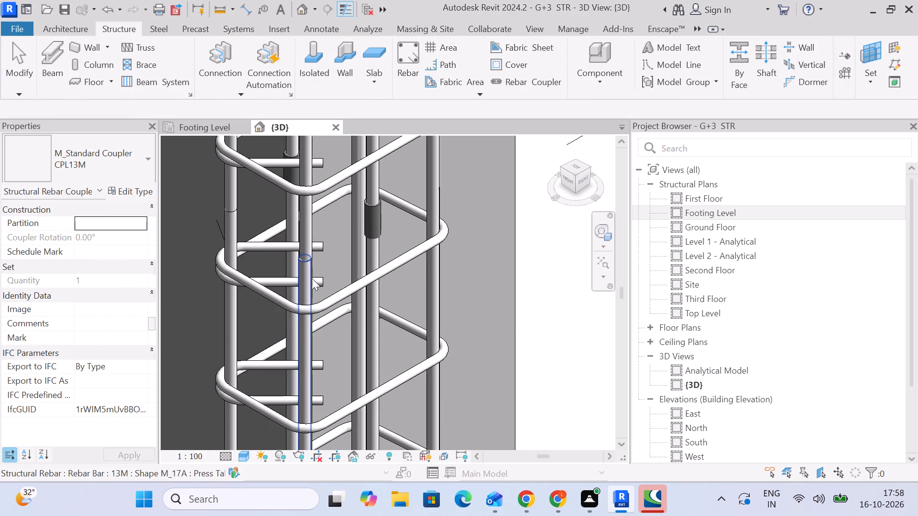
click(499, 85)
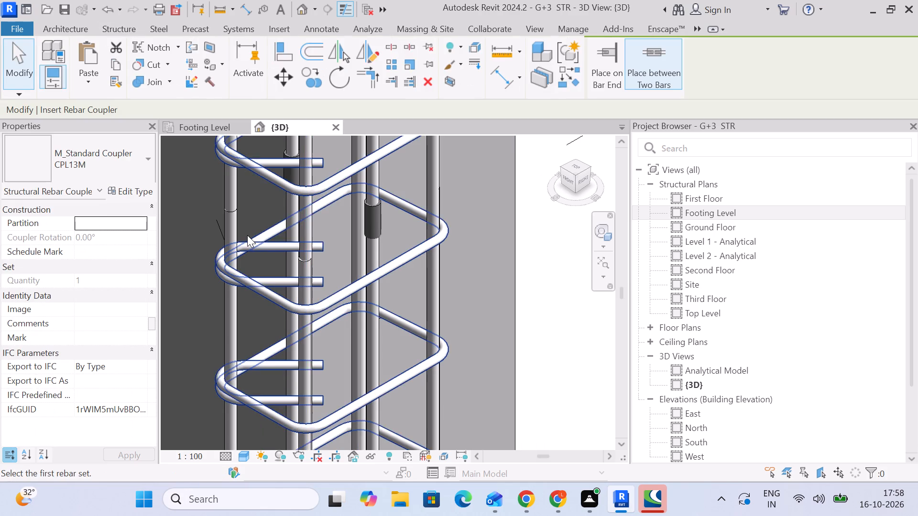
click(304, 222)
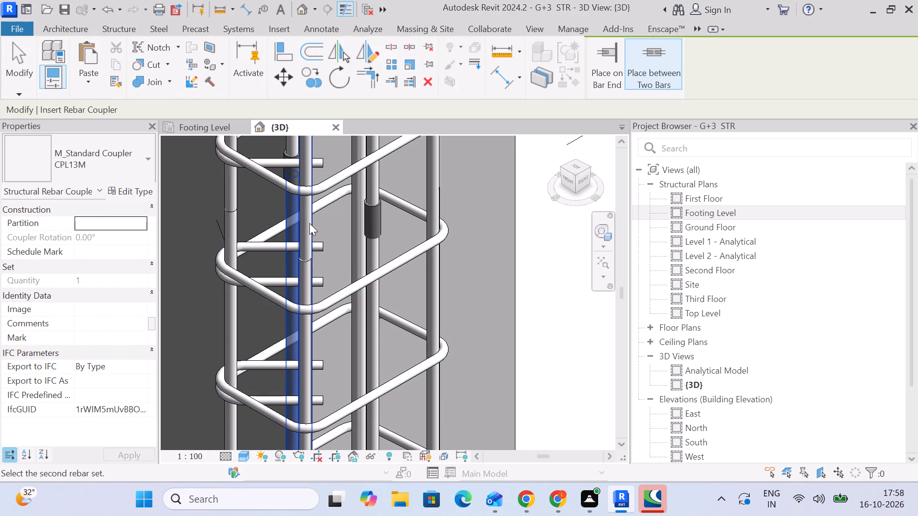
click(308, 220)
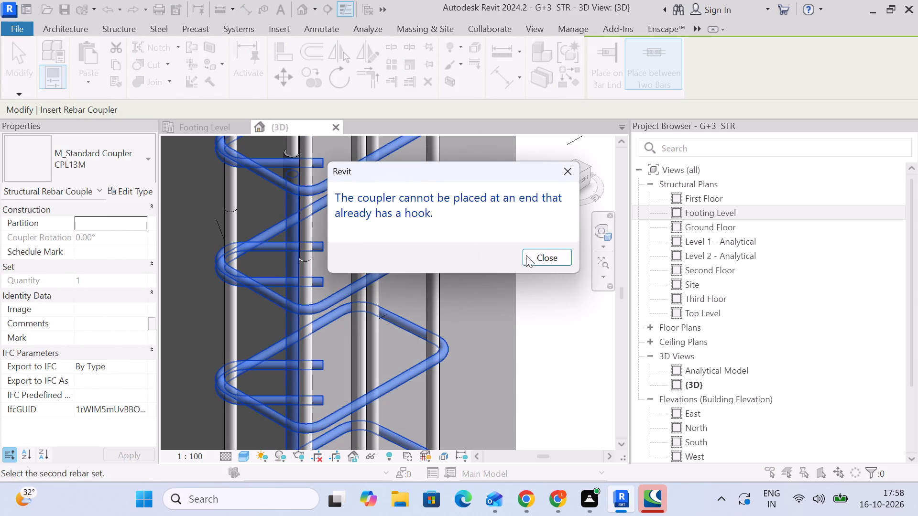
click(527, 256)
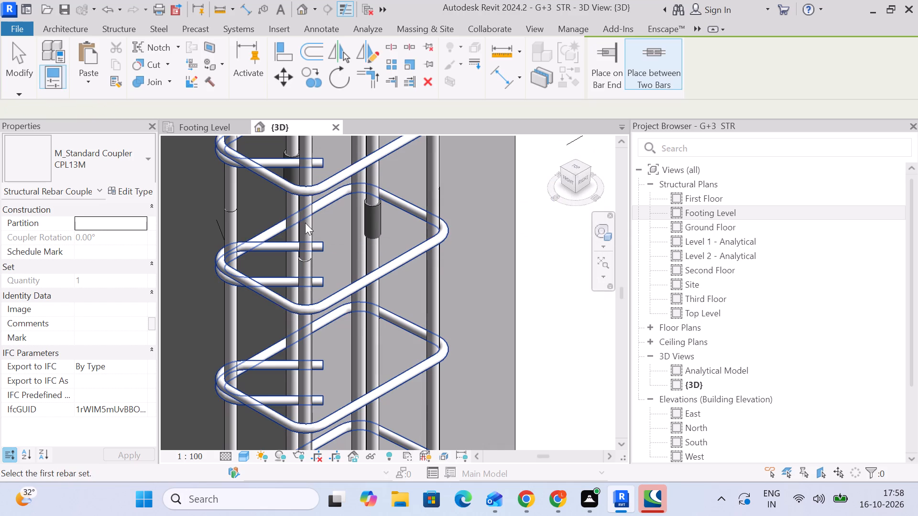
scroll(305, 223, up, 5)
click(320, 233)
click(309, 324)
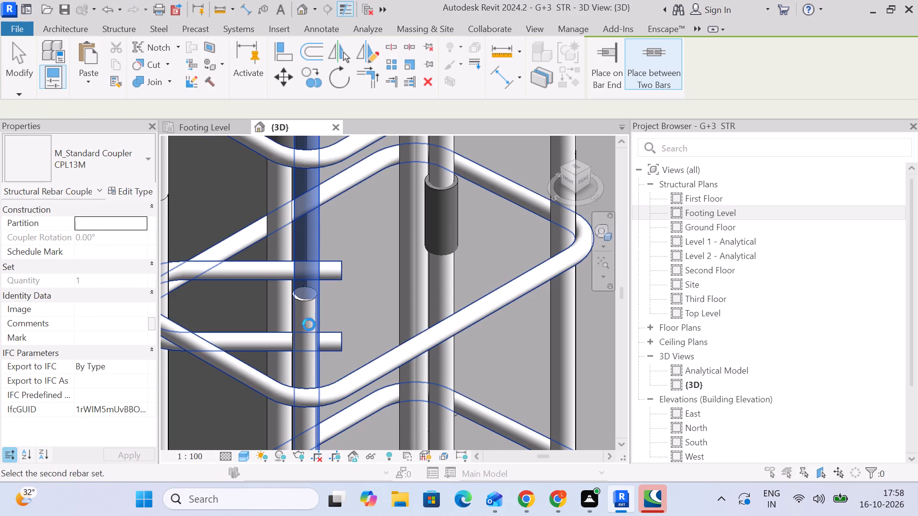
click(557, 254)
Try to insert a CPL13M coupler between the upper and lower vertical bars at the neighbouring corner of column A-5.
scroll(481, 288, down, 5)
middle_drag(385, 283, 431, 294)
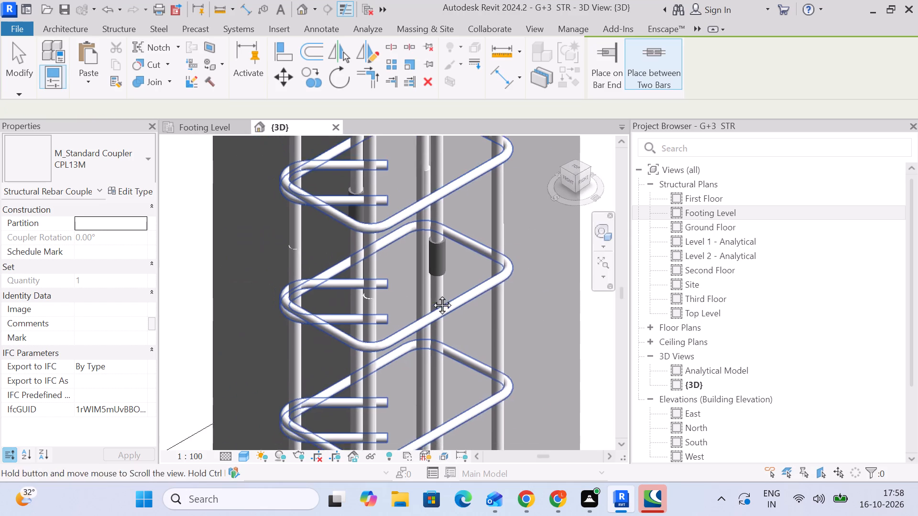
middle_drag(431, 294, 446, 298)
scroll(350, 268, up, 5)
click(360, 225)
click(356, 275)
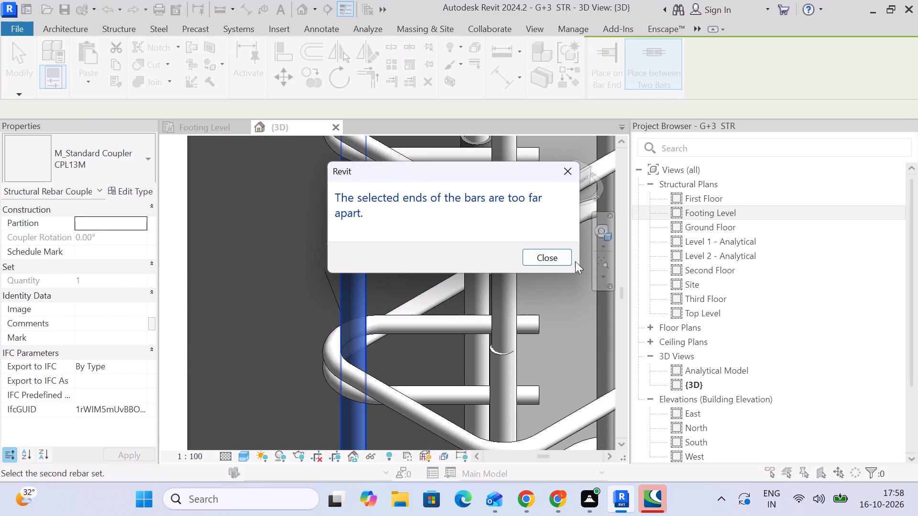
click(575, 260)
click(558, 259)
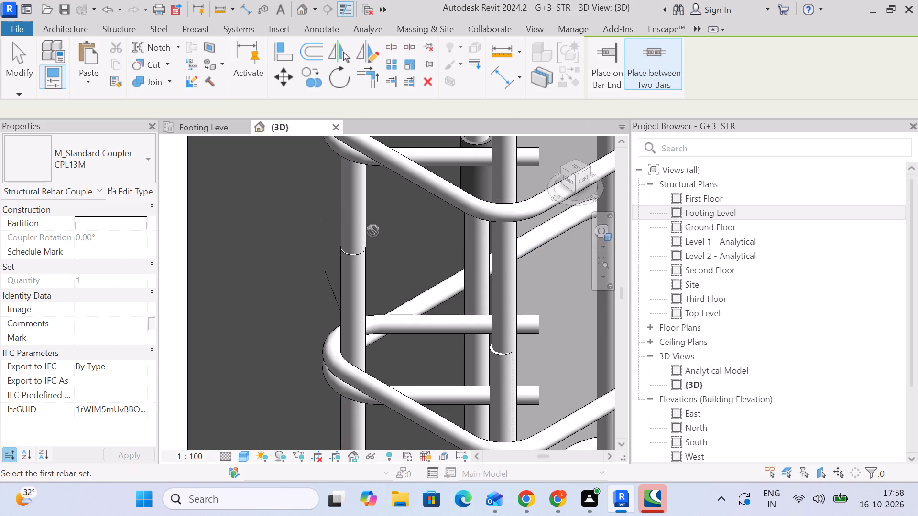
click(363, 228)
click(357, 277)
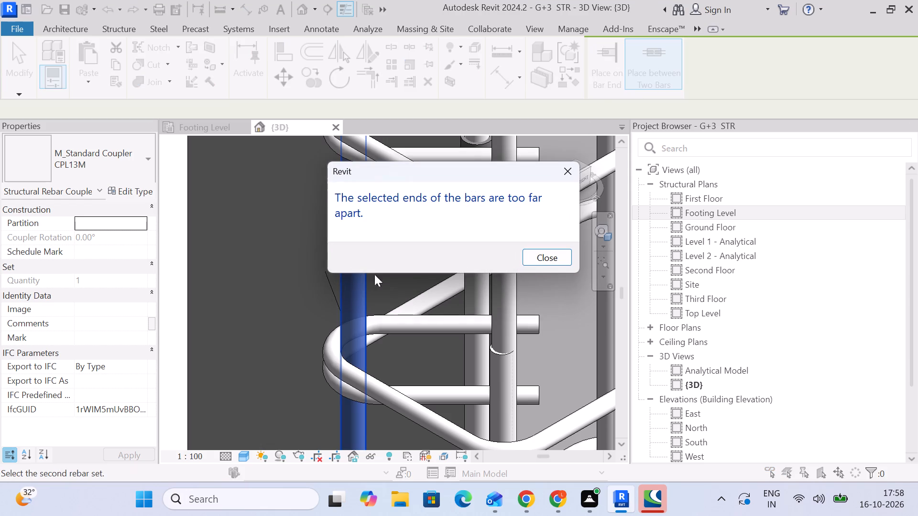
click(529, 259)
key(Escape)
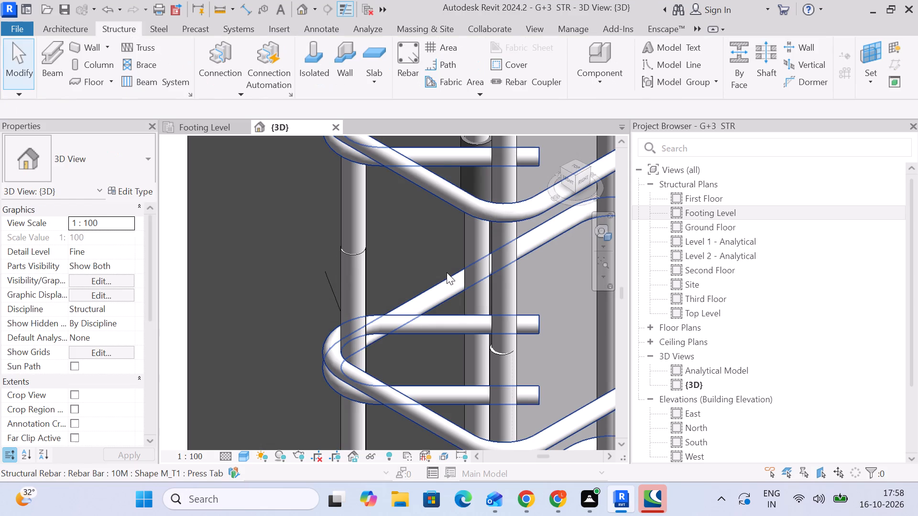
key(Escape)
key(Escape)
Save the structural project with the whole frame back in the 3D view.
scroll(447, 272, down, 20)
scroll(447, 272, down, 5)
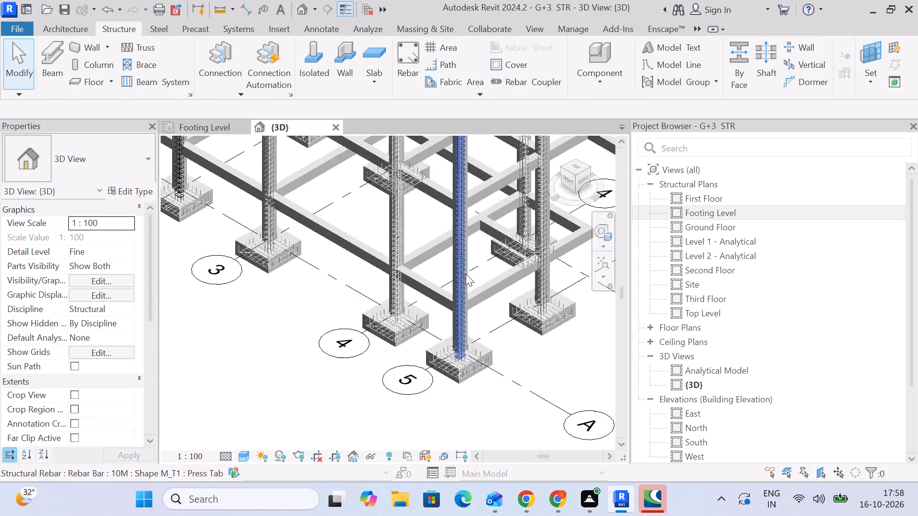
scroll(466, 274, down, 11)
middle_drag(463, 288, 439, 381)
scroll(419, 231, up, 5)
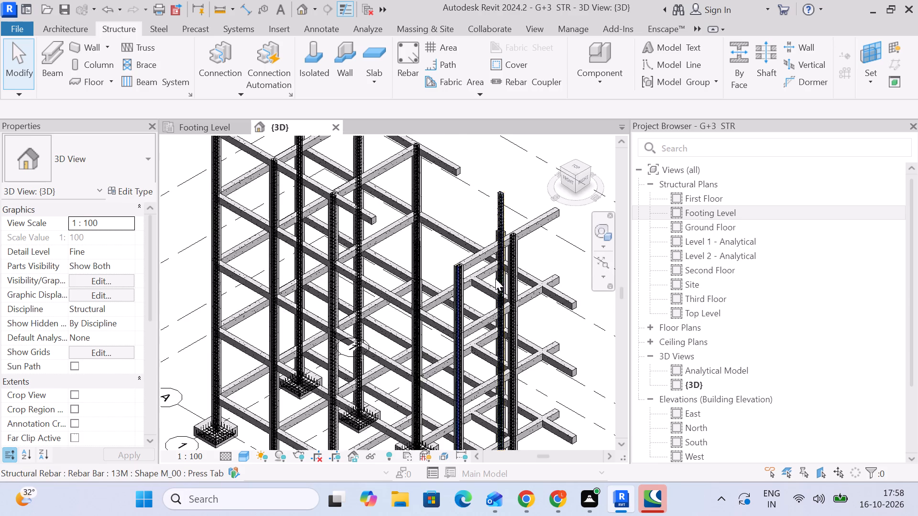
middle_drag(495, 279, 466, 217)
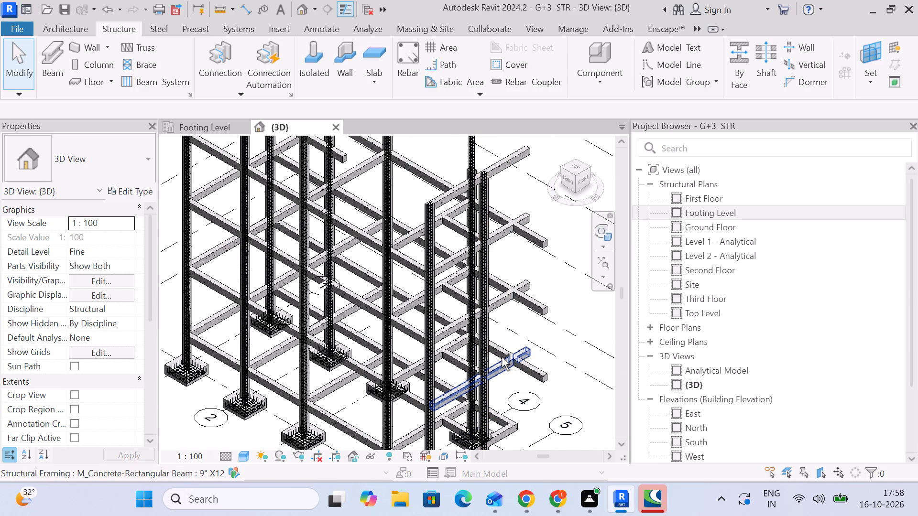
key(ctrl+s)
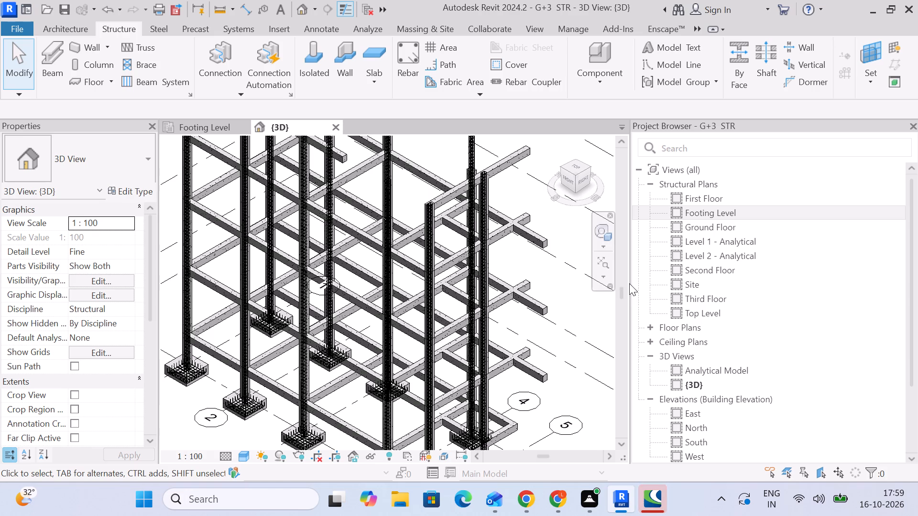
Narrow the Project Browser to enlarge the 3D view.
drag(631, 285, 739, 285)
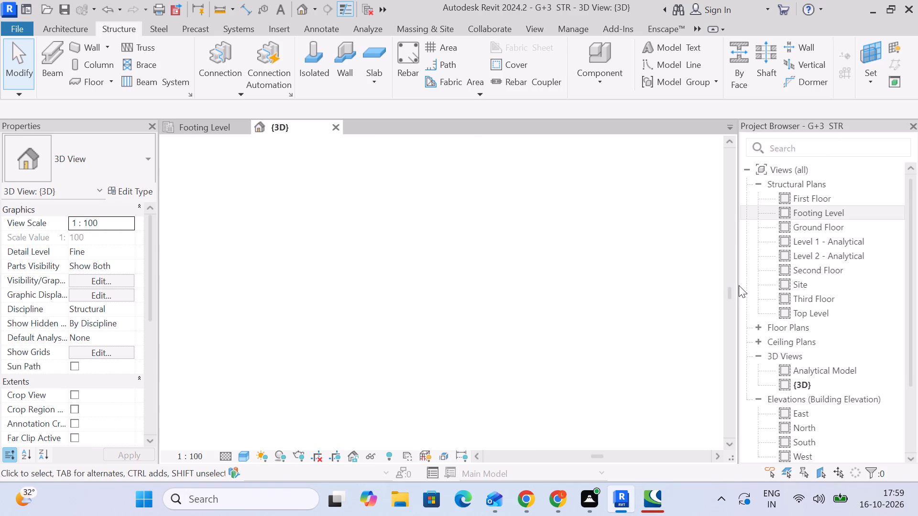
Examine the reinforced columns, footings and beams of the whole G+3 frame in 3D.
scroll(625, 269, down, 4)
middle_drag(625, 269, 668, 336)
scroll(596, 317, up, 2)
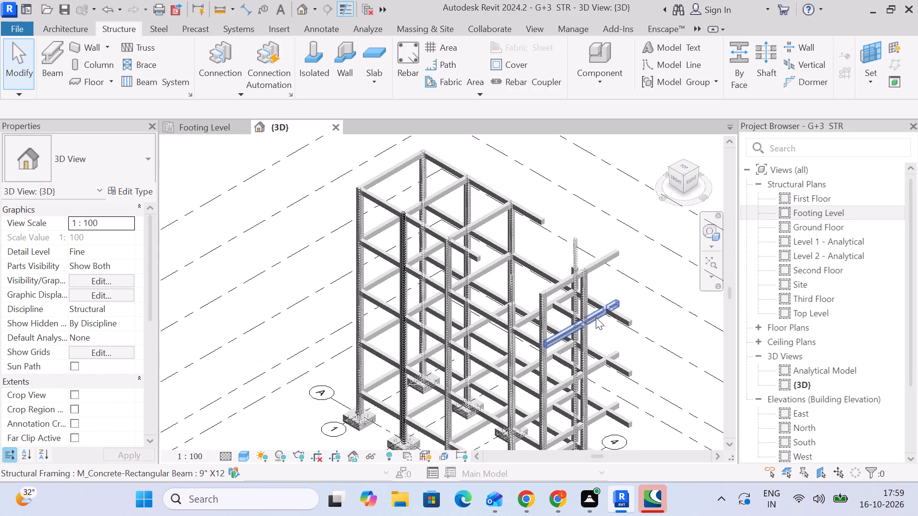
middle_drag(594, 321, 593, 197)
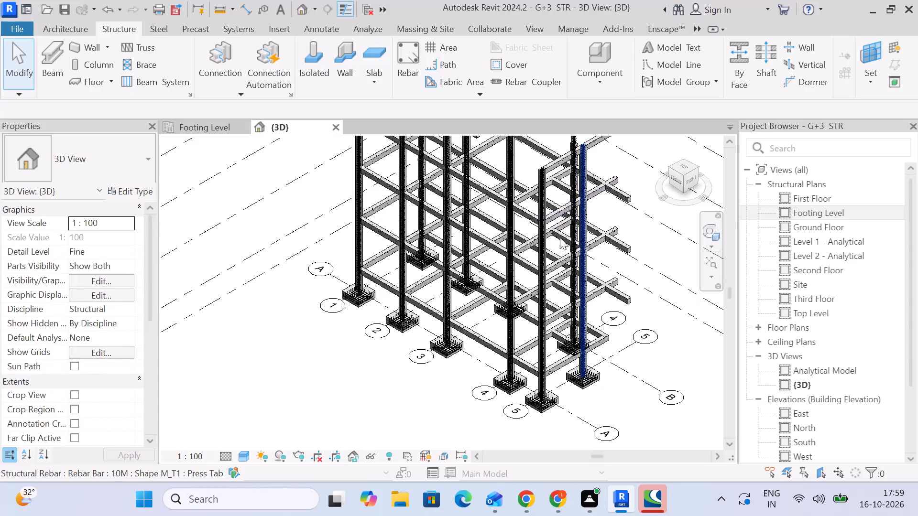
middle_drag(468, 301, 383, 278)
scroll(372, 315, up, 3)
scroll(374, 356, up, 3)
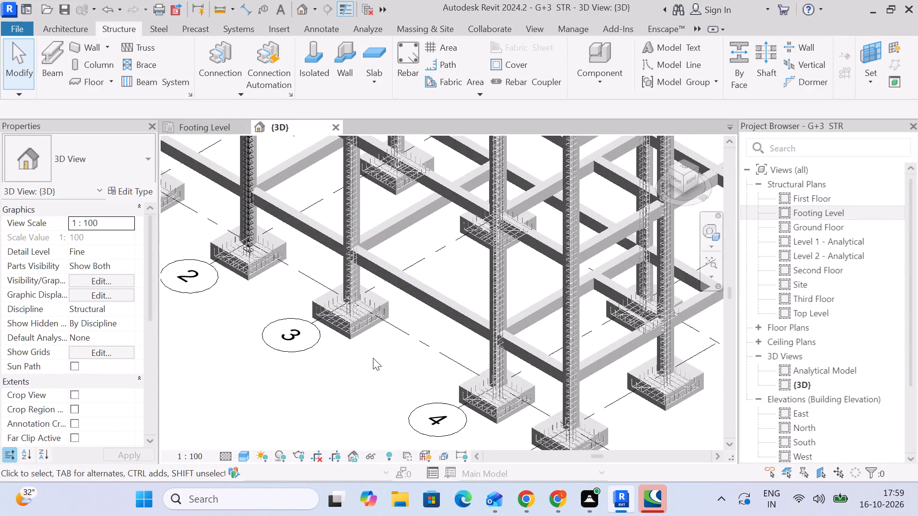
middle_drag(369, 365, 400, 319)
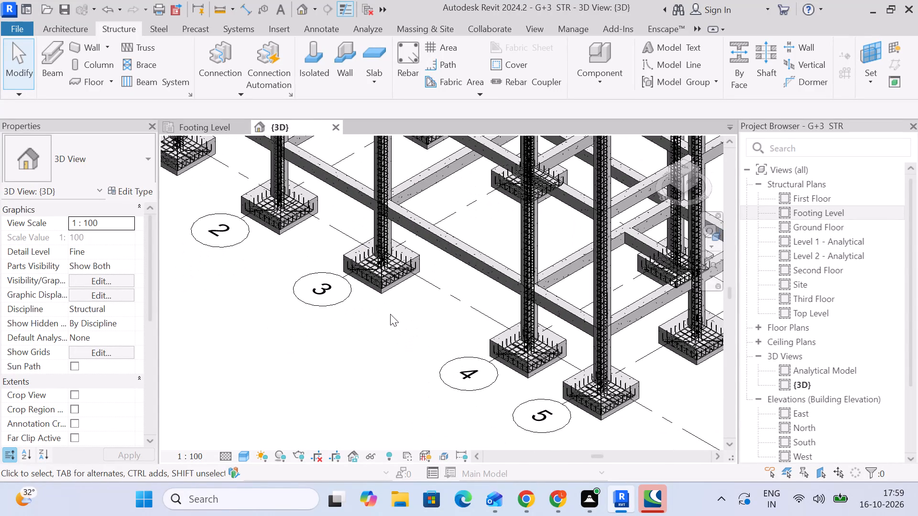
scroll(389, 315, down, 3)
middle_drag(393, 332, 395, 379)
scroll(398, 371, down, 2)
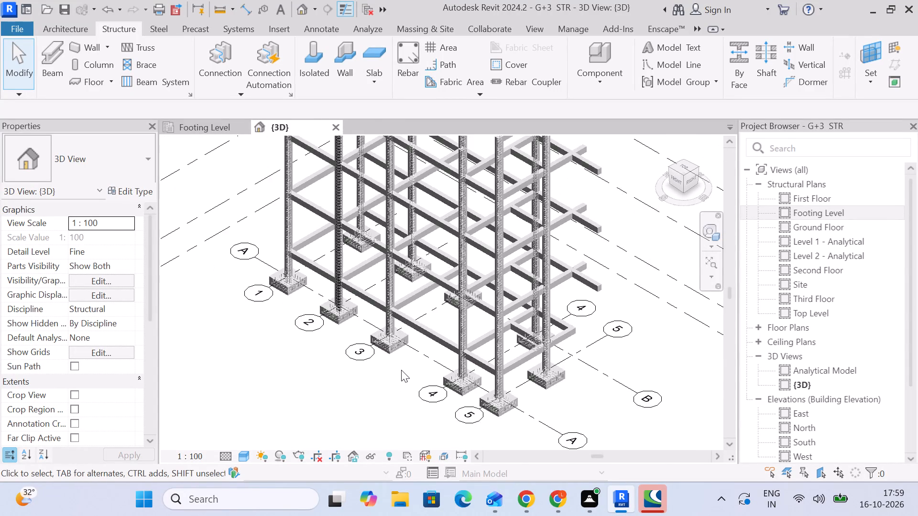
scroll(401, 370, down, 2)
middle_drag(404, 369, 414, 337)
scroll(414, 337, up, 1)
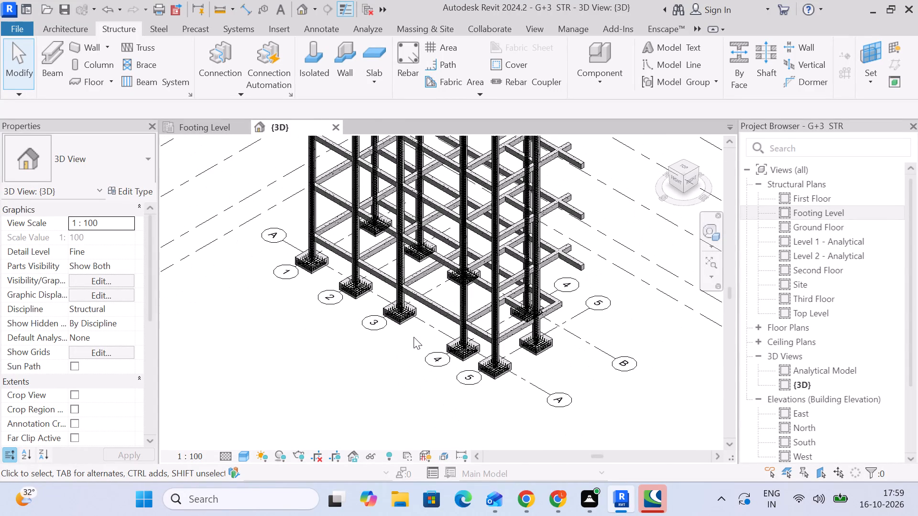
scroll(410, 331, down, 5)
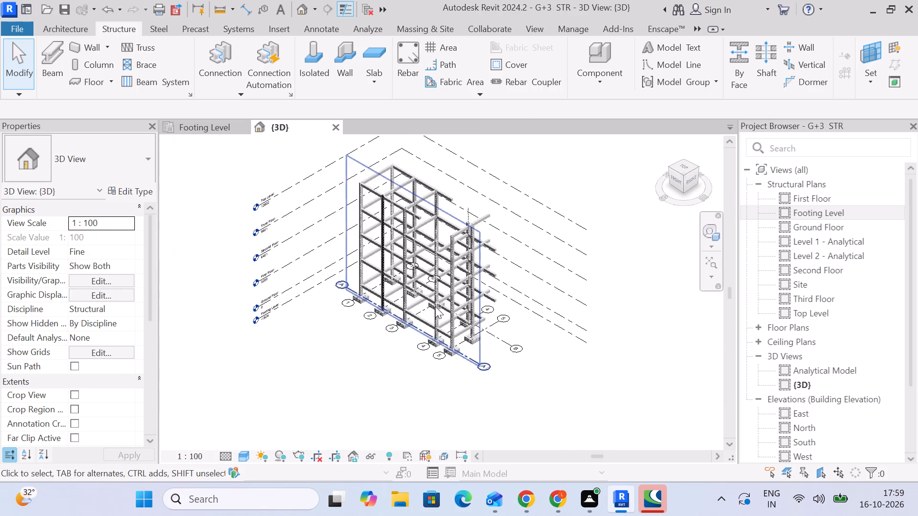
Save the project with the complete frame and its levels in view.
middle_drag(446, 305, 426, 345)
key(ctrl+s)
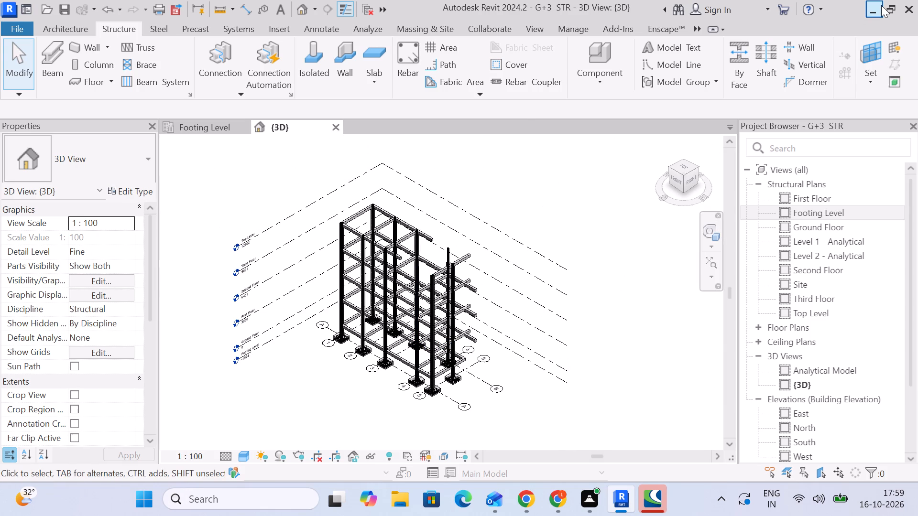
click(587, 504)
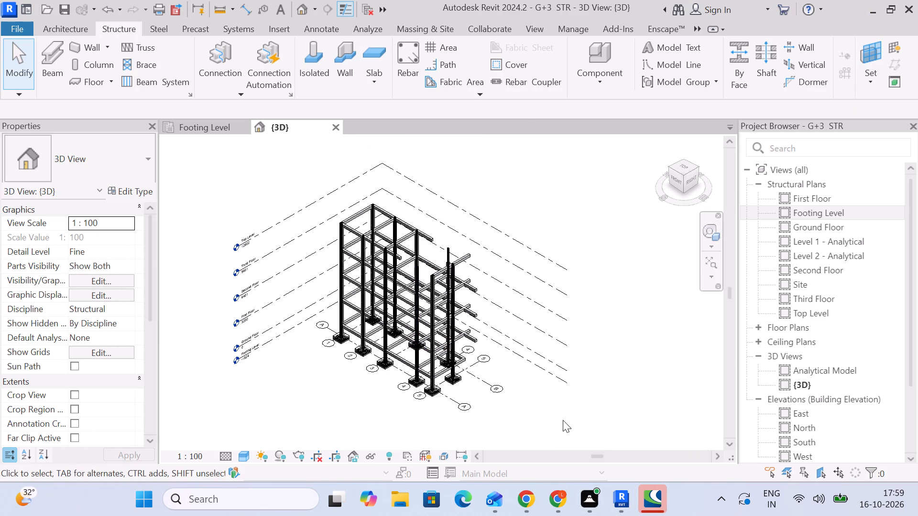